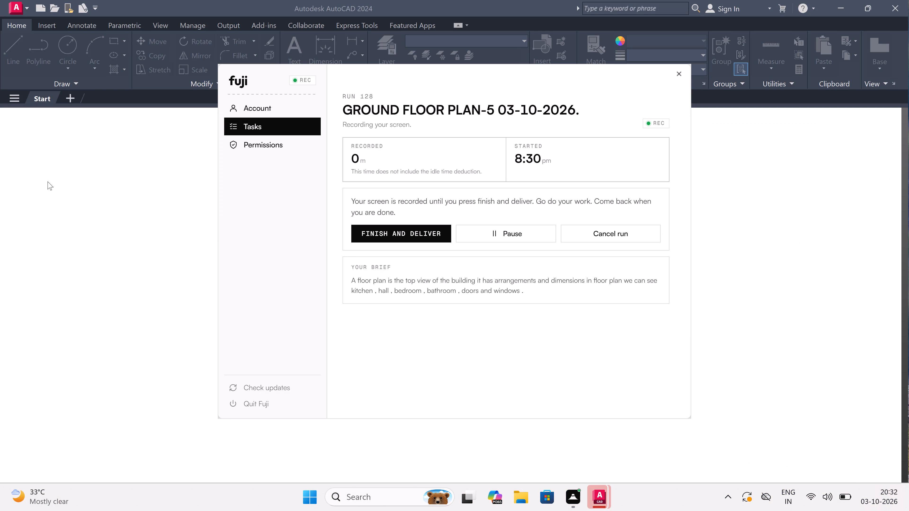
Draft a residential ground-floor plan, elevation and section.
Dismiss the recorder window and create a new blank drawing.
click(176, 226)
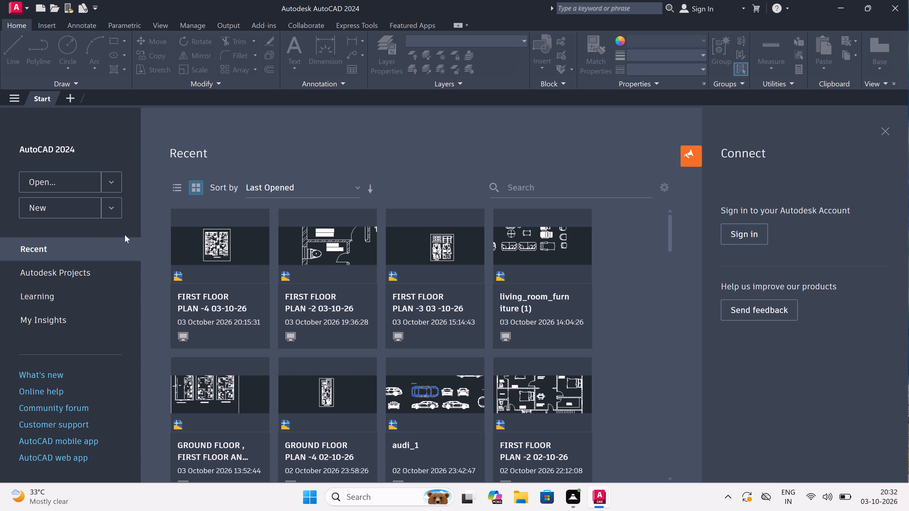
double_click(76, 214)
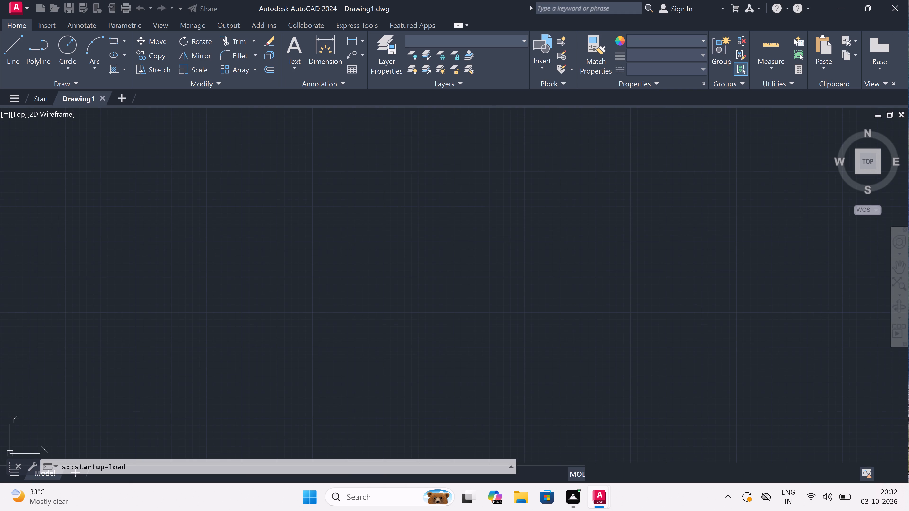
Set the drawing units to Engineering length with 0'-0" precision and inches as the insertion scale.
scroll(234, 278, up, 1)
scroll(246, 264, up, 2)
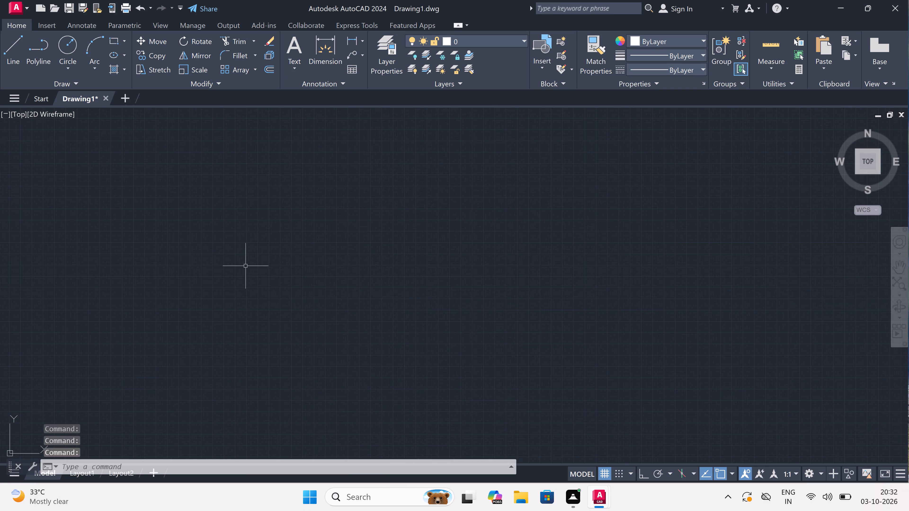
scroll(249, 261, up, 3)
text(un)
key(space)
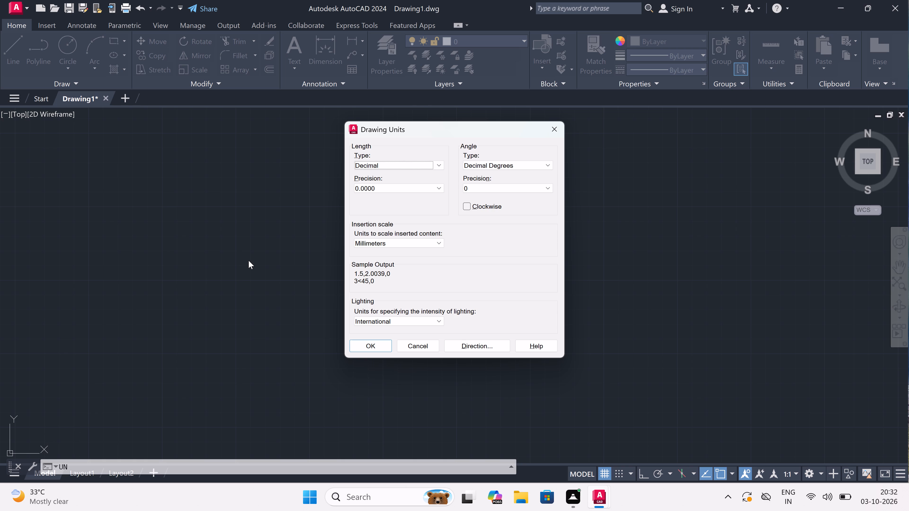
click(400, 166)
click(390, 189)
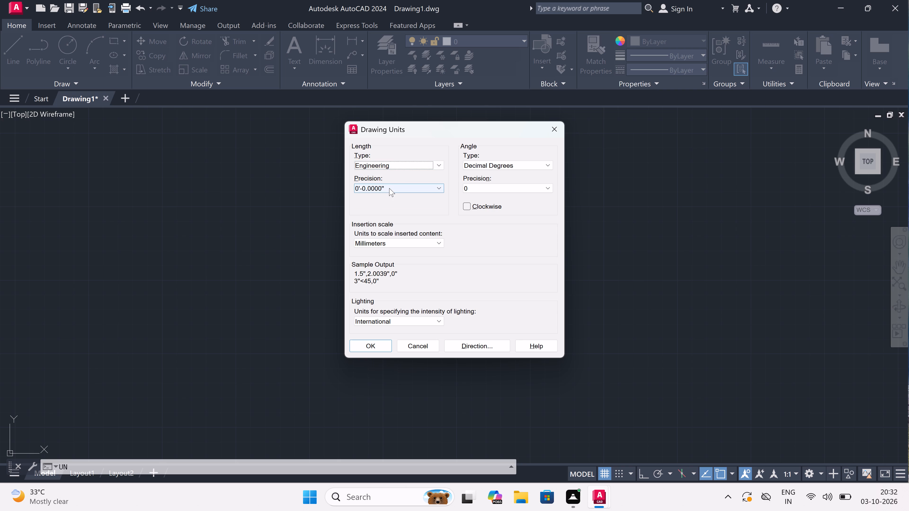
double_click(389, 188)
click(381, 190)
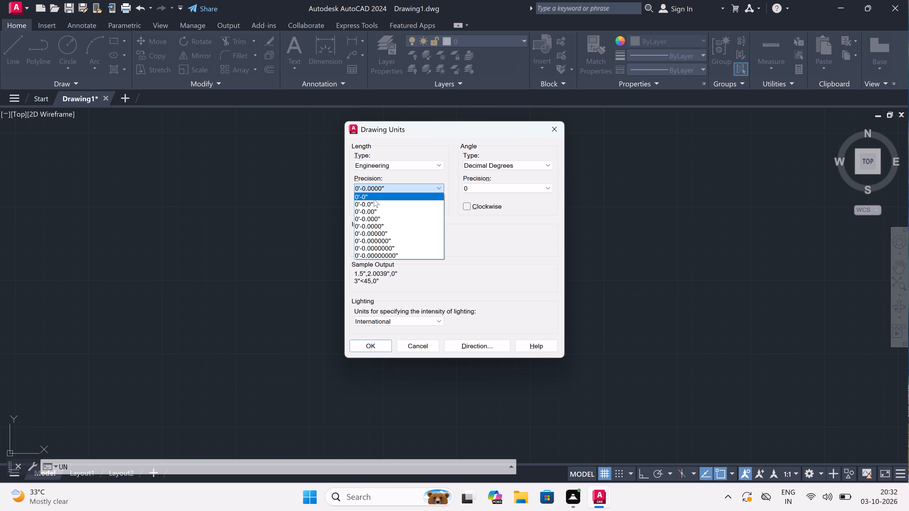
click(374, 199)
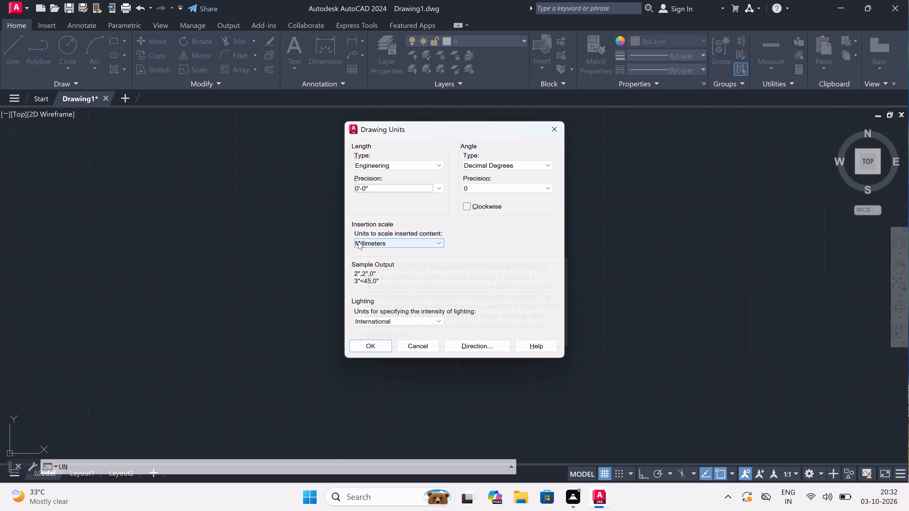
click(358, 241)
click(369, 258)
double_click(368, 344)
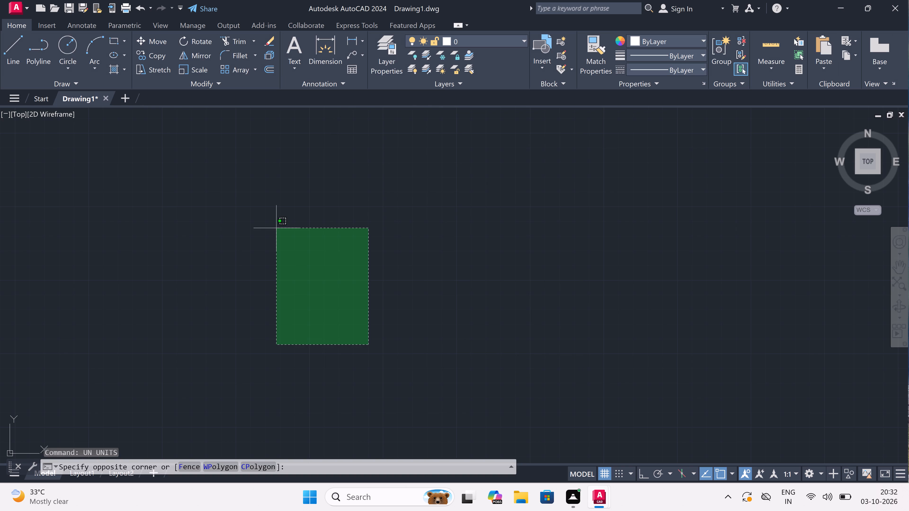
key(Escape)
Draw a vertical and a horizontal construction line crossing at one point in the upper part of the drawing area.
text(xl)
key(space)
double_click(245, 174)
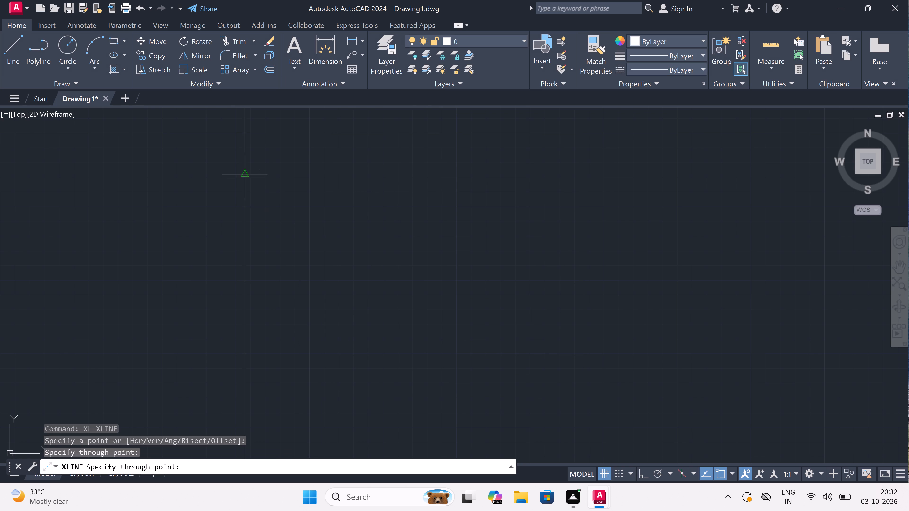
click(343, 176)
key(Escape)
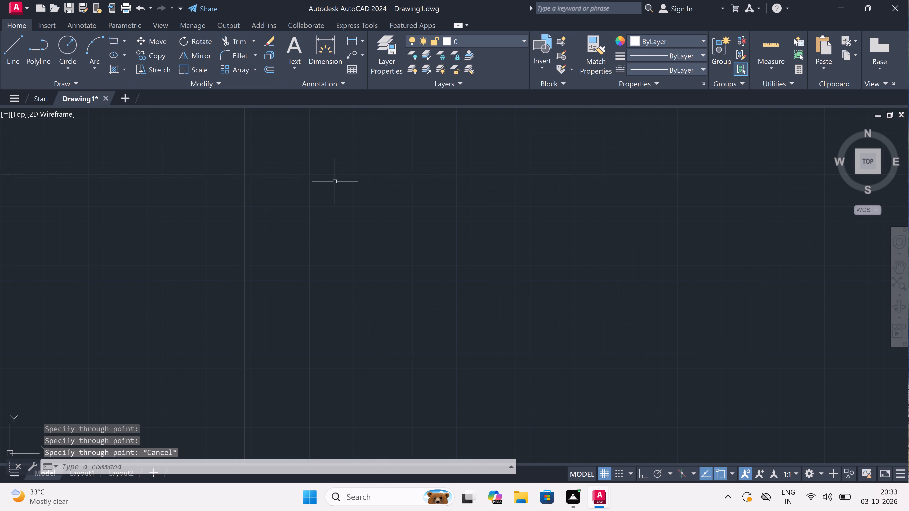
Trim the construction lines above and left of their intersection to leave an upper-left outer corner.
scroll(181, 169, up, 2)
scroll(345, 171, up, 2)
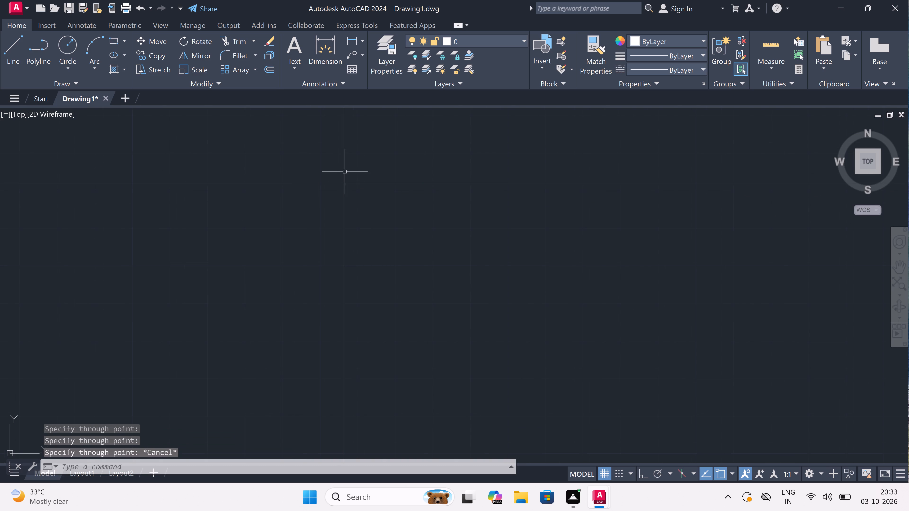
text(tr)
key(space)
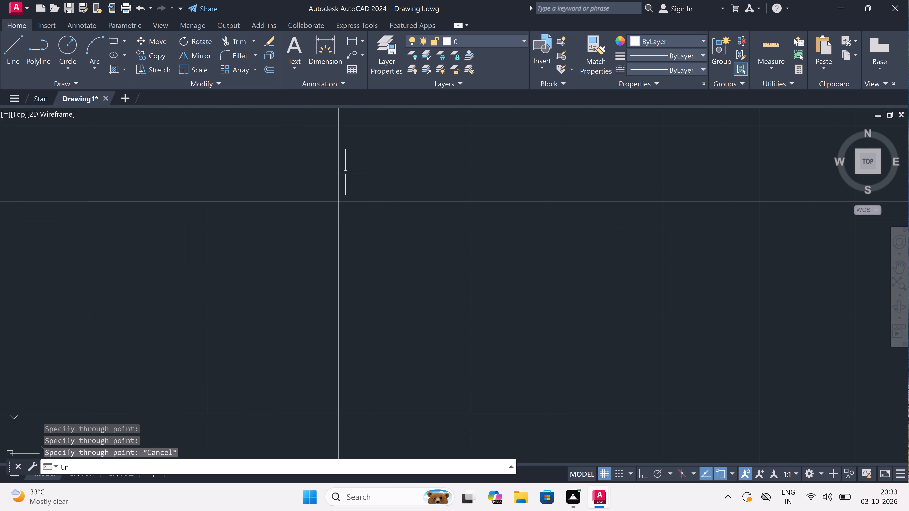
click(353, 163)
click(61, 268)
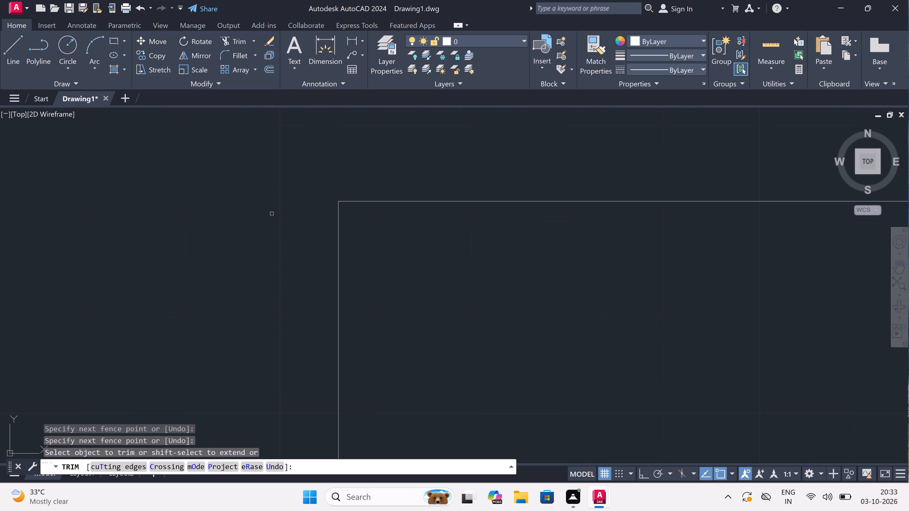
key(Escape)
With Ortho on, offset the top line downward and the left line to the right by 9" for the outer walls.
scroll(328, 201, down, 3)
scroll(374, 195, up, 3)
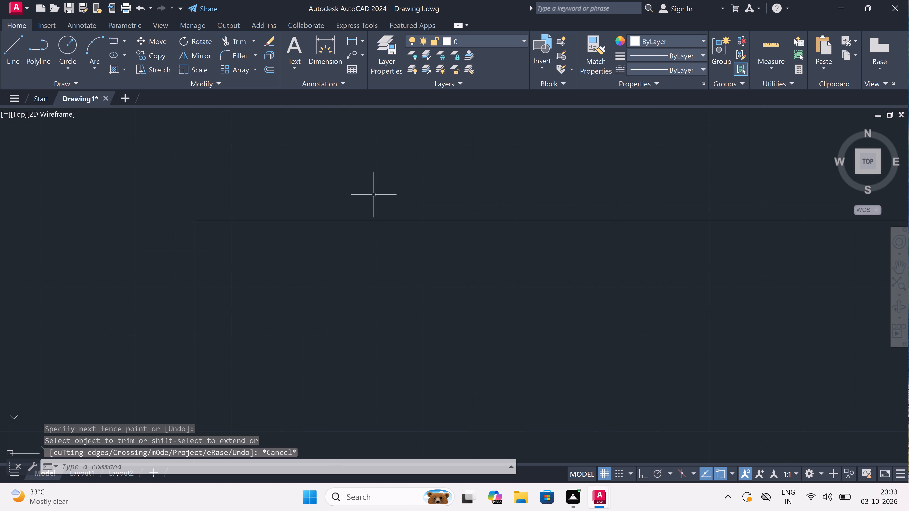
key(o)
key(space)
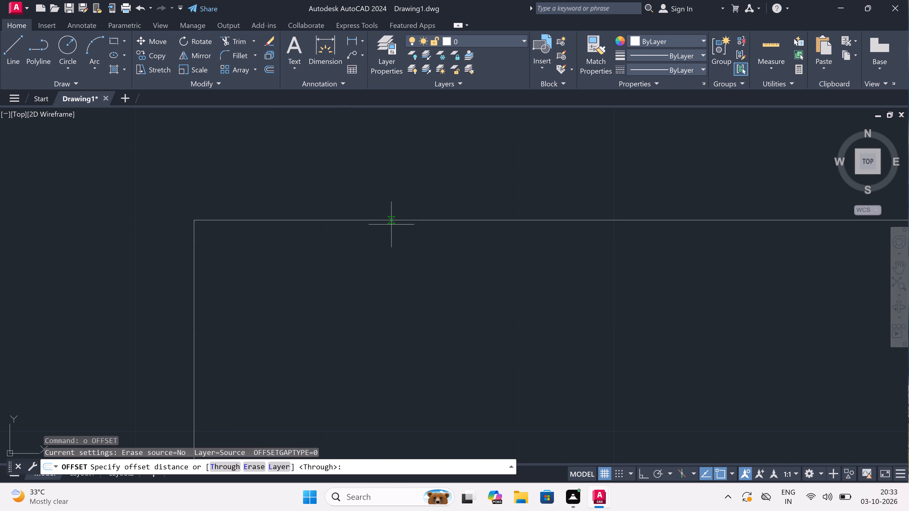
click(391, 220)
key(F8)
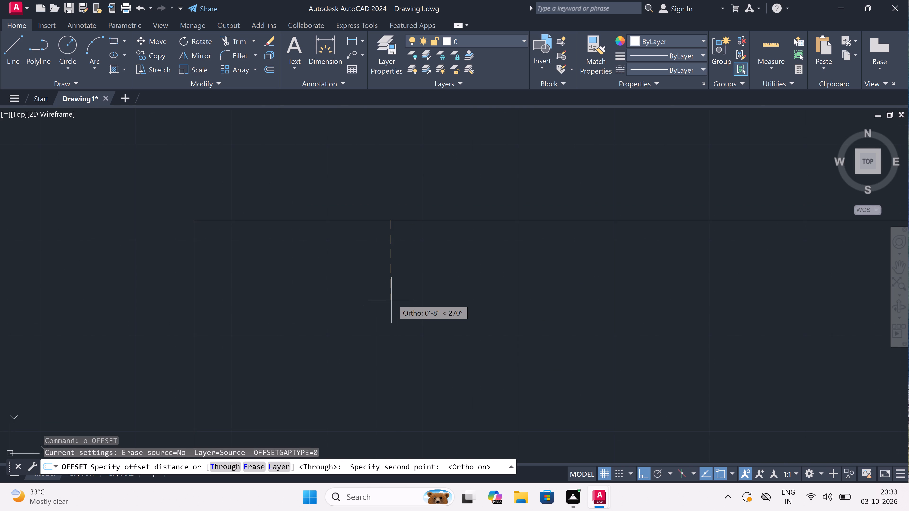
text(9")
key(space)
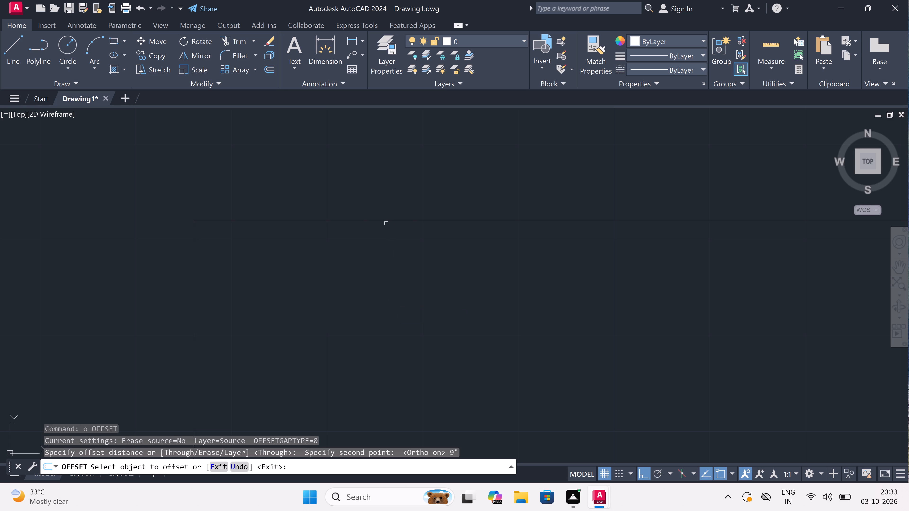
click(385, 221)
double_click(386, 244)
scroll(386, 244, down, 2)
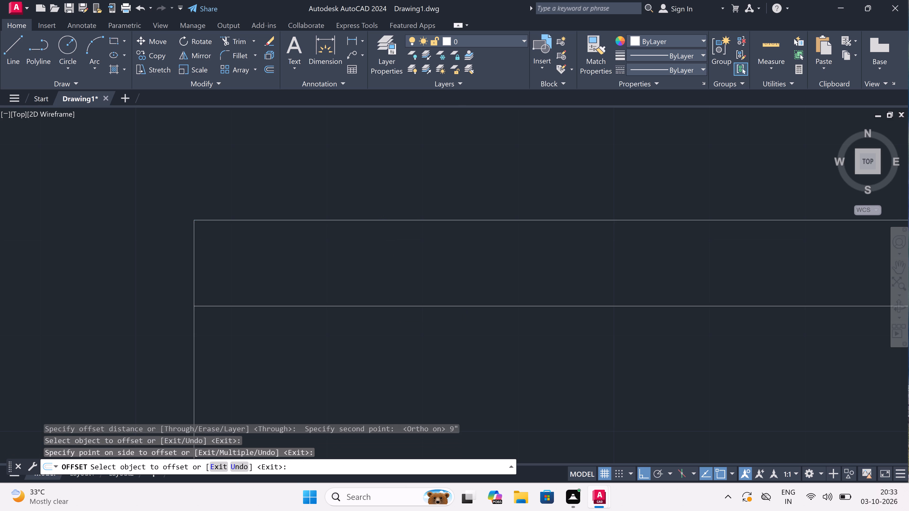
scroll(386, 244, down, 2)
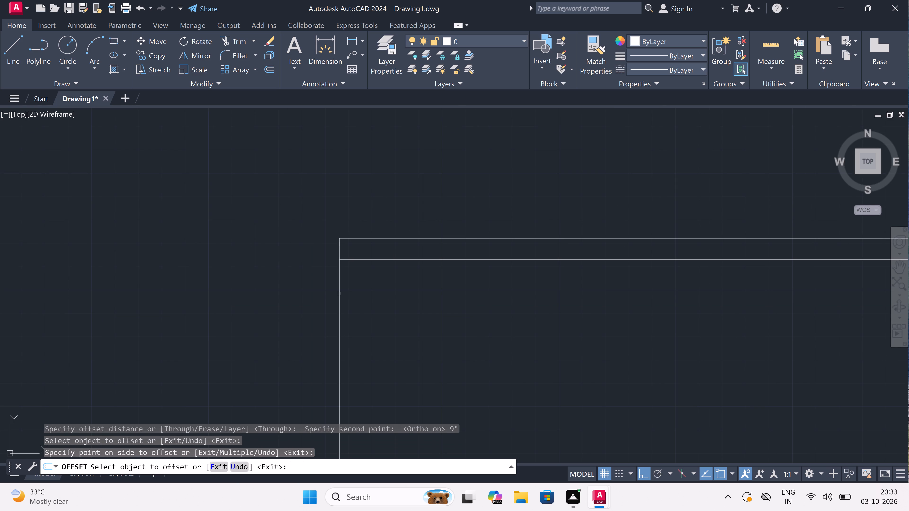
click(339, 293)
click(360, 296)
key(Escape)
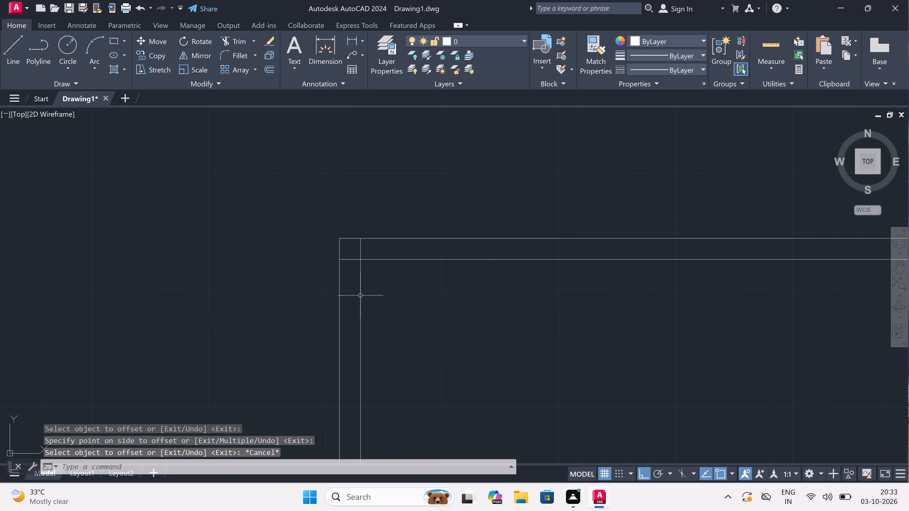
Trim the overlapping ends of the two inner wall lines to form a clean upper-left inner corner.
text(tr)
key(space)
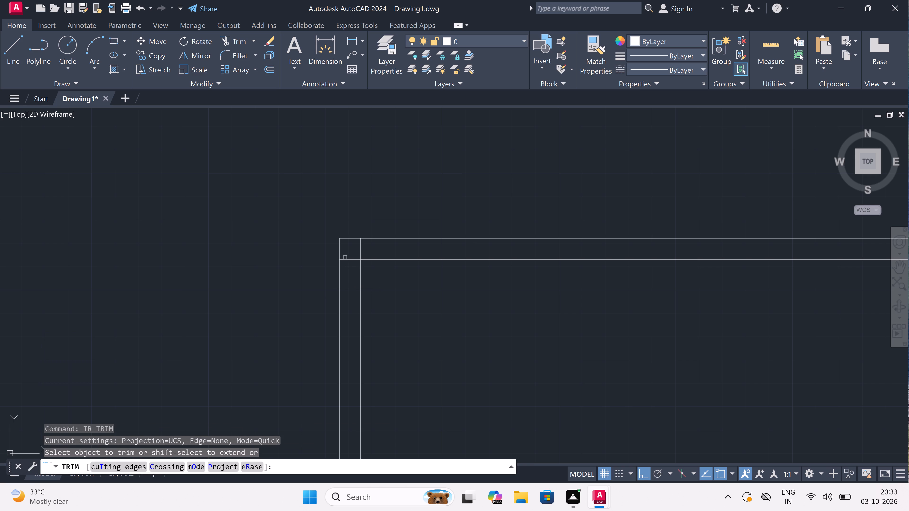
click(345, 257)
click(345, 266)
click(348, 254)
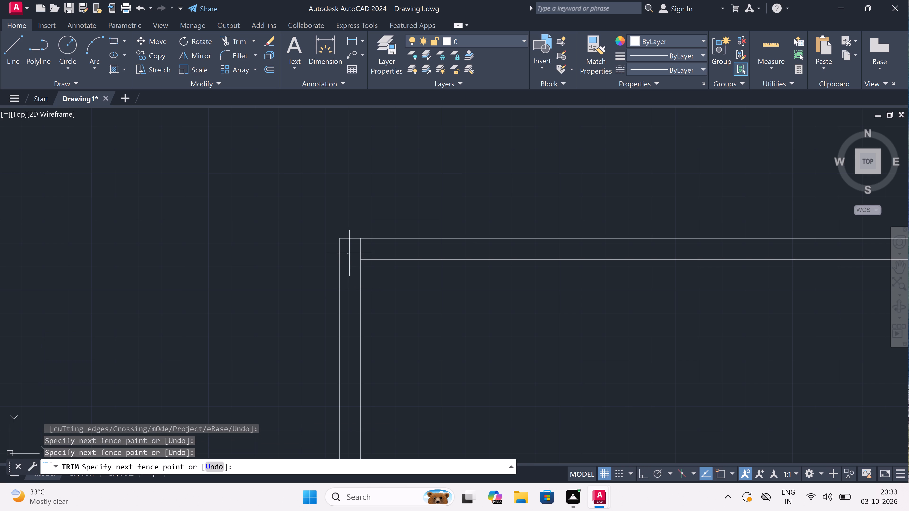
double_click(370, 251)
key(Escape)
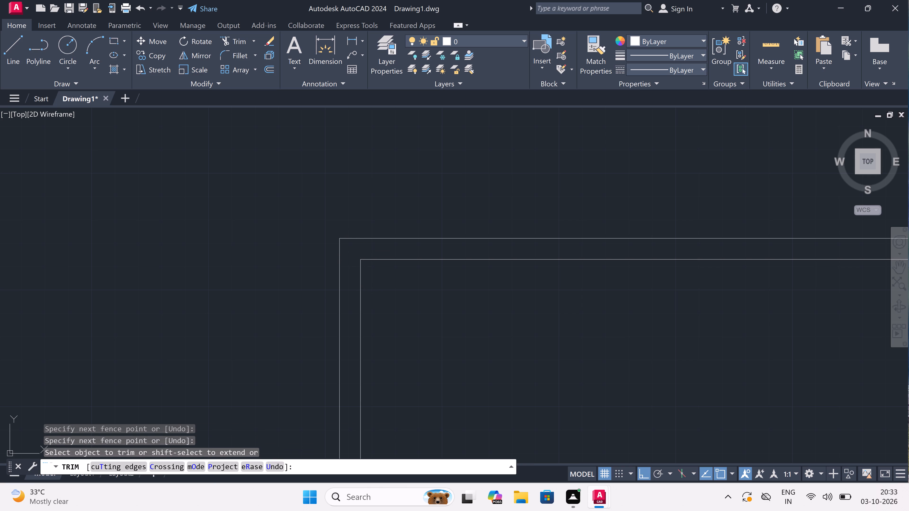
Offset the top wall's inner line 6' downward.
scroll(370, 250, down, 3)
scroll(422, 254, up, 2)
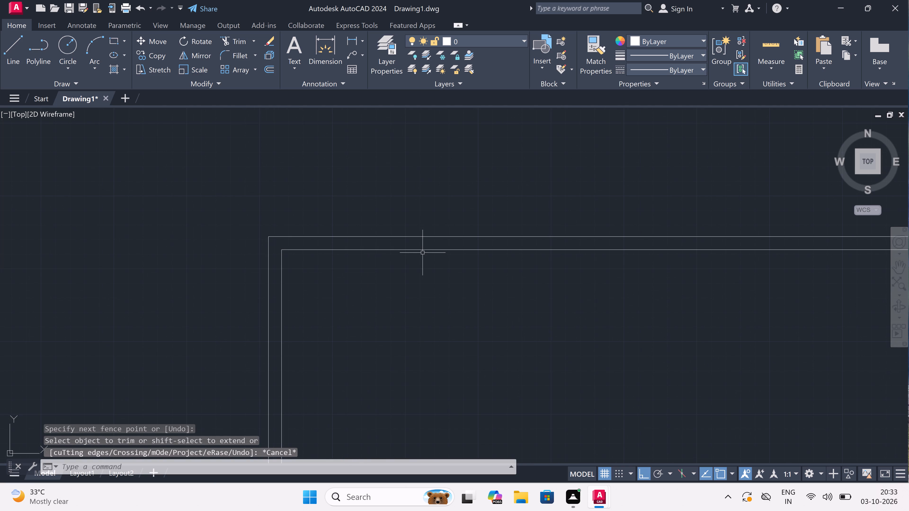
text(o)
key(space)
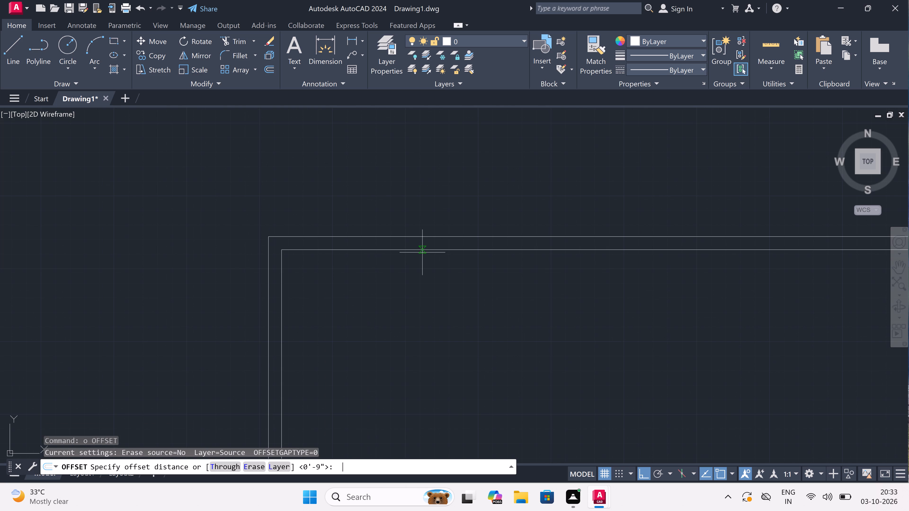
click(422, 252)
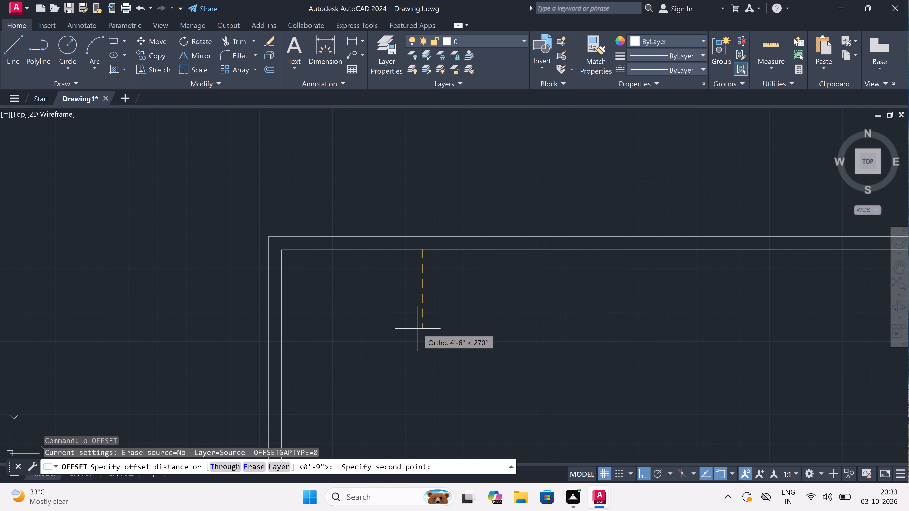
text(6')
key(space)
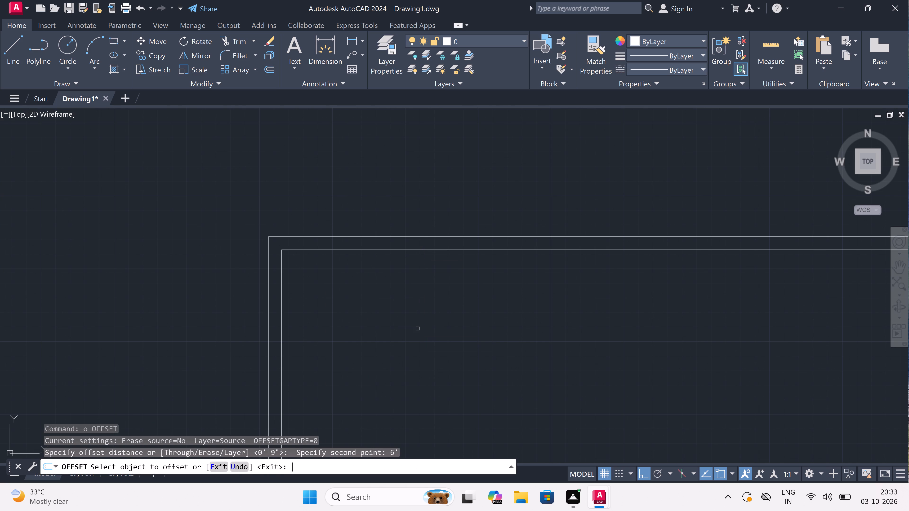
double_click(439, 250)
double_click(440, 300)
key(Escape)
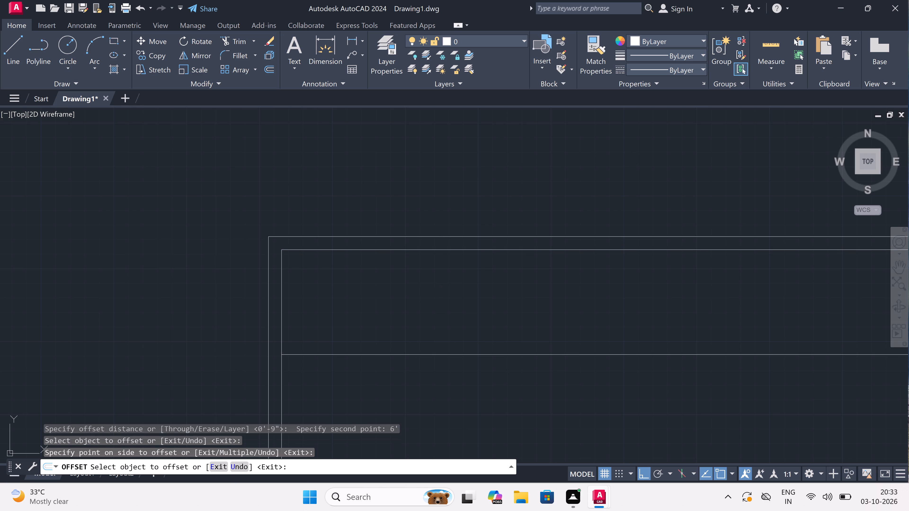
Offset the horizontal room line below the top wall 4.5" downward to give the partition its thickness.
scroll(440, 297, down, 2)
scroll(426, 338, up, 2)
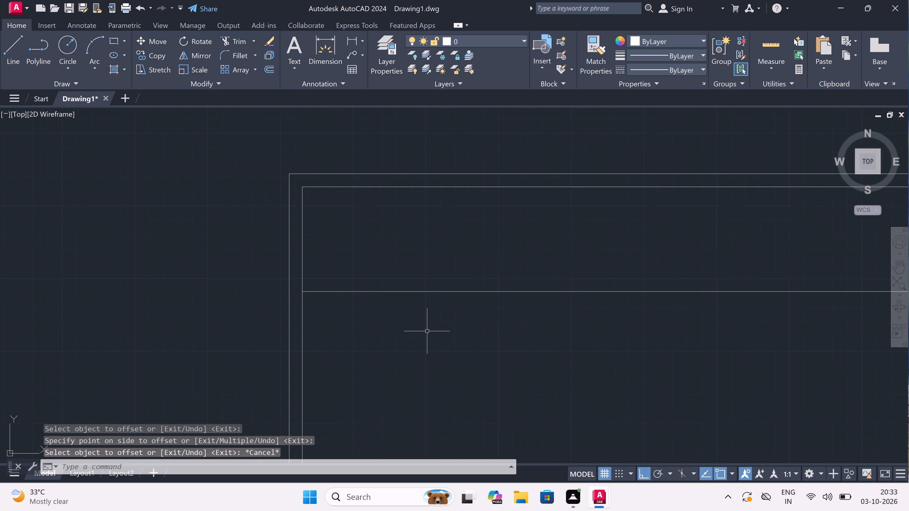
key(space)
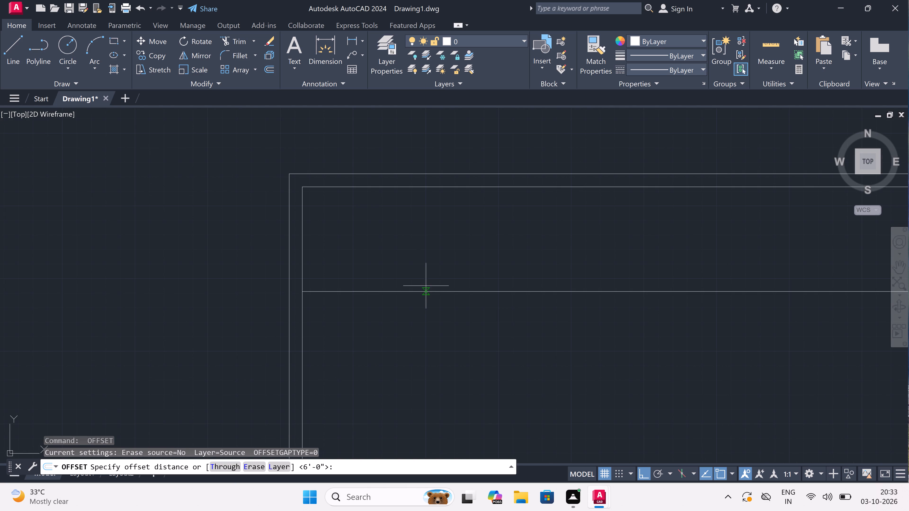
click(425, 289)
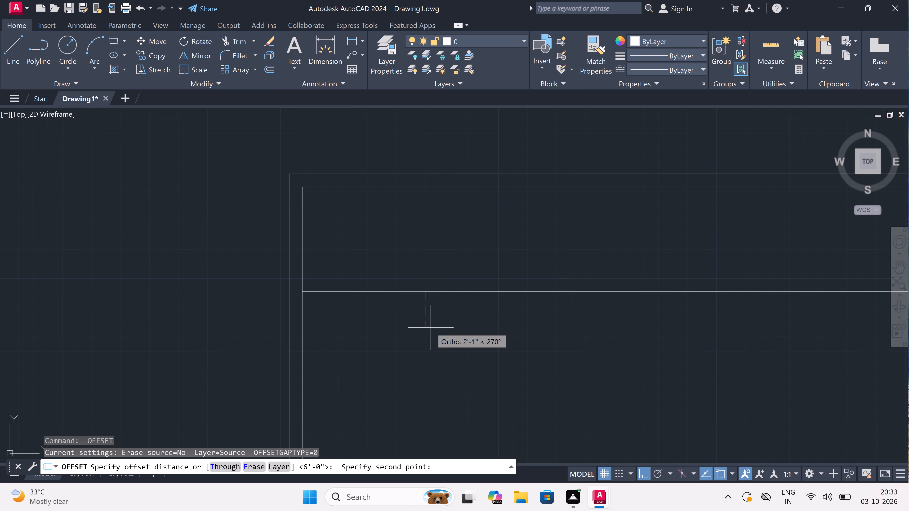
text(4.5")
key(space)
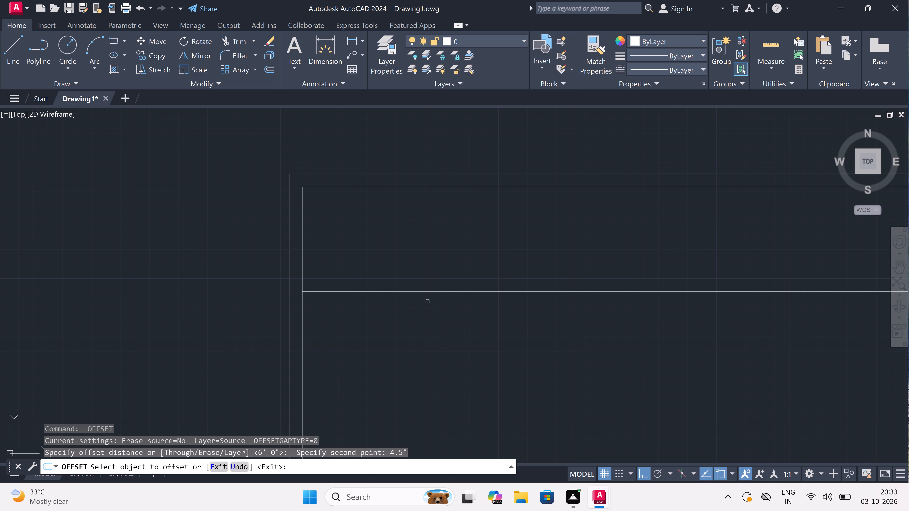
click(426, 294)
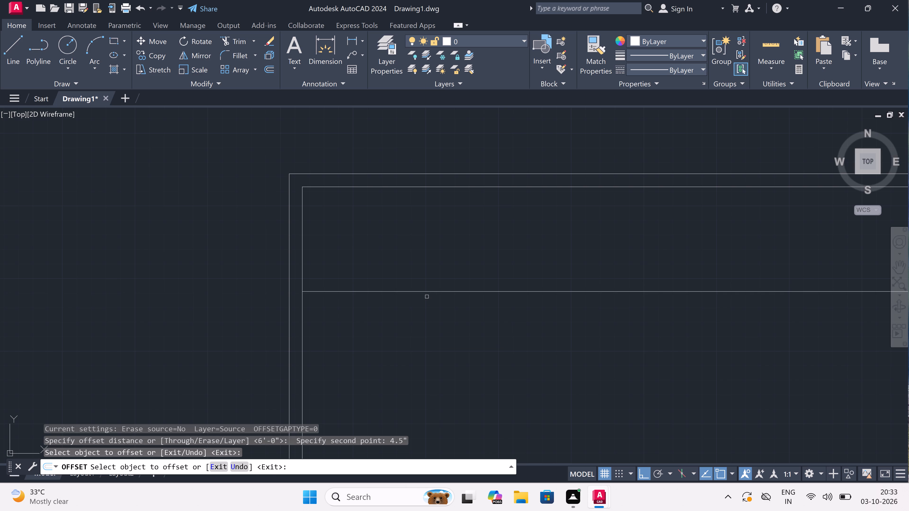
click(425, 291)
click(427, 317)
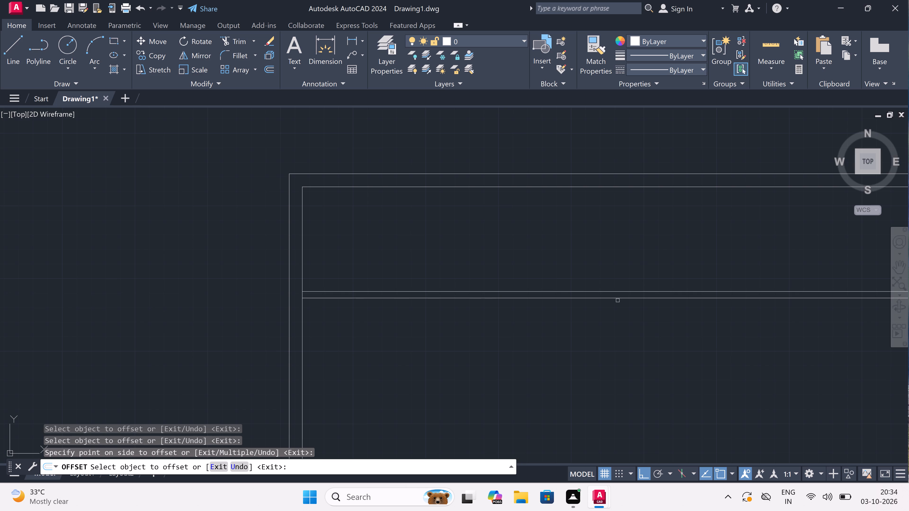
Offset the left wall's inner line 7' to the right to mark the first room's width.
scroll(607, 319, down, 2)
scroll(552, 308, up, 1)
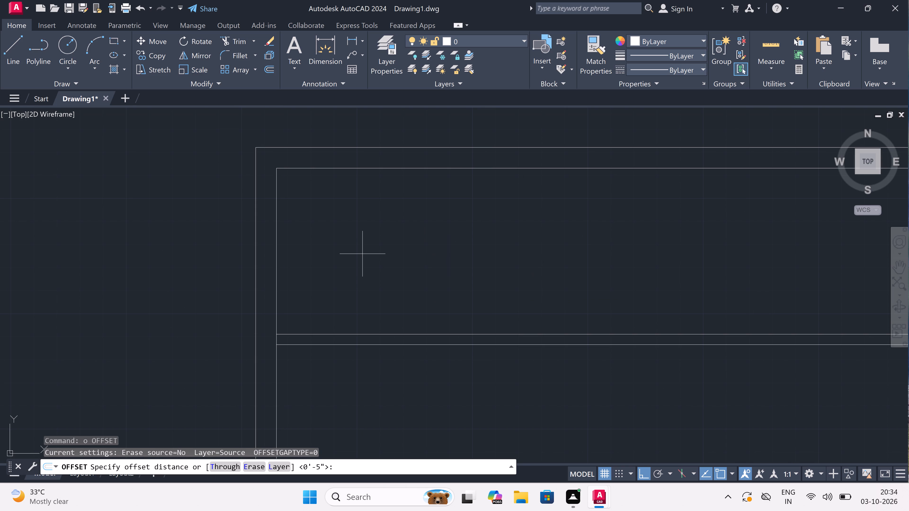
click(271, 248)
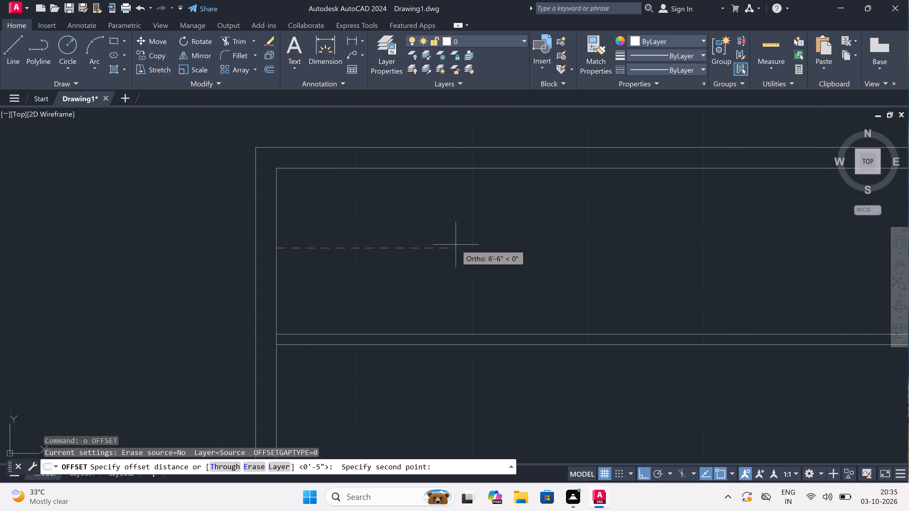
text(7')
key(space)
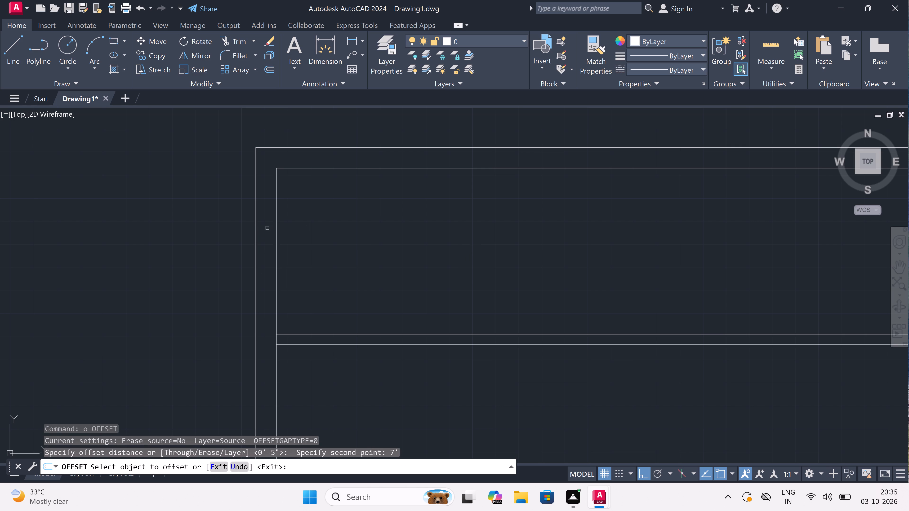
drag(275, 225, 276, 222)
click(312, 223)
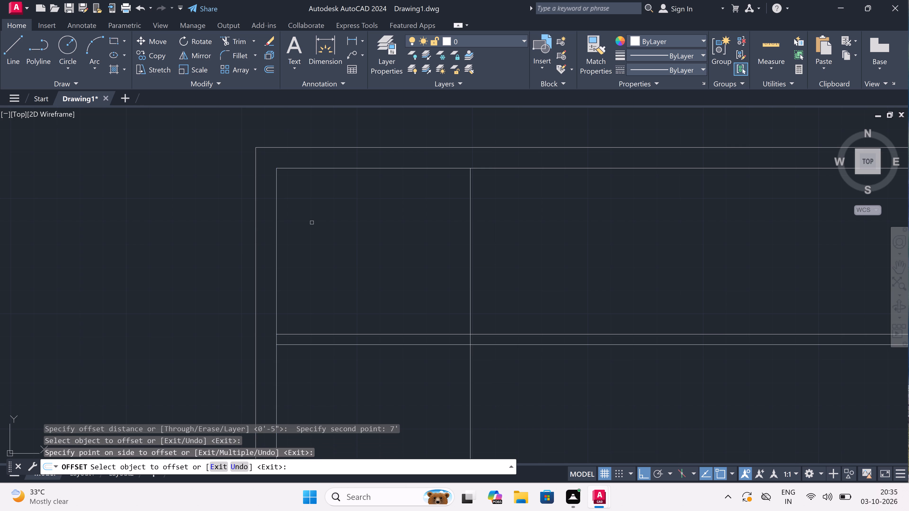
key(Escape)
Offset the new vertical room line 4.5" to the right to form the vertical partition wall.
key(space)
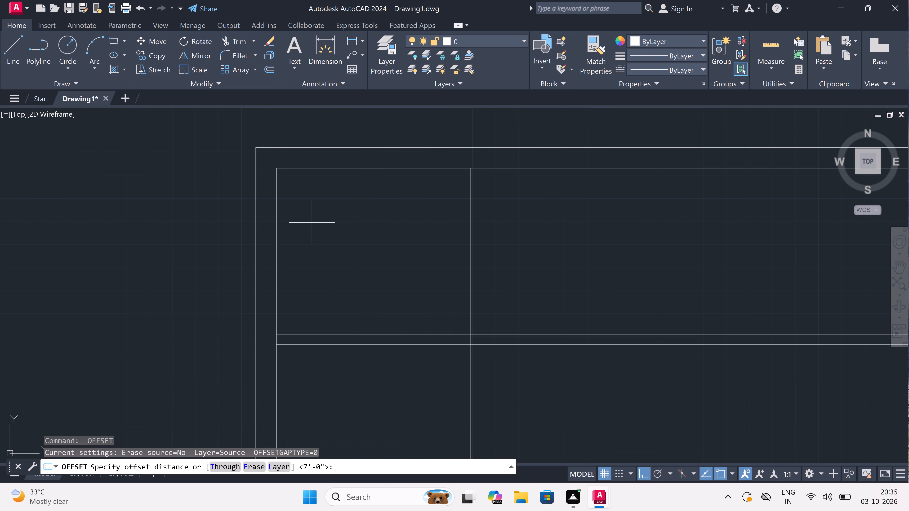
click(468, 219)
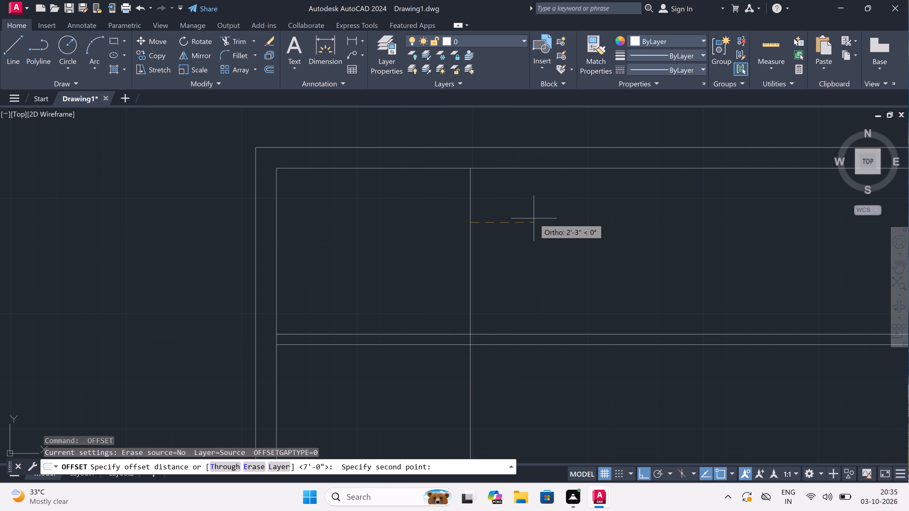
text(4.5)
text(")
key(space)
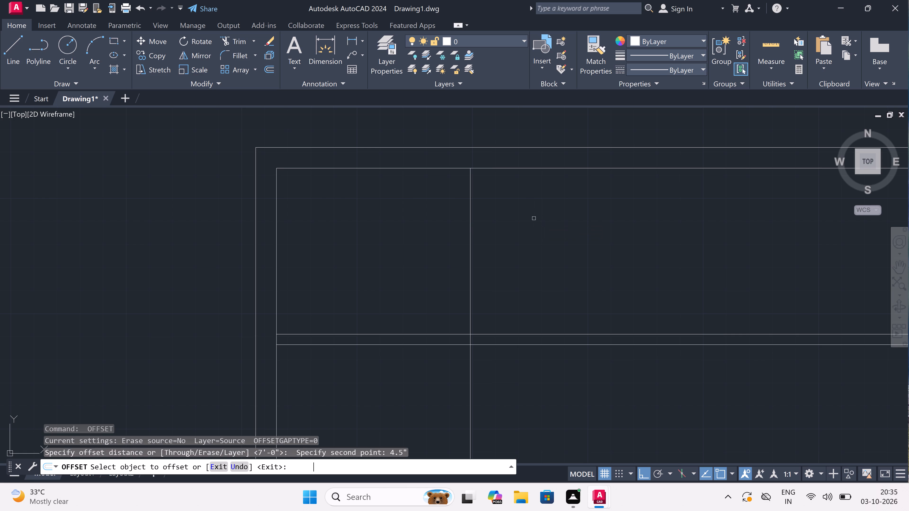
click(469, 204)
click(492, 207)
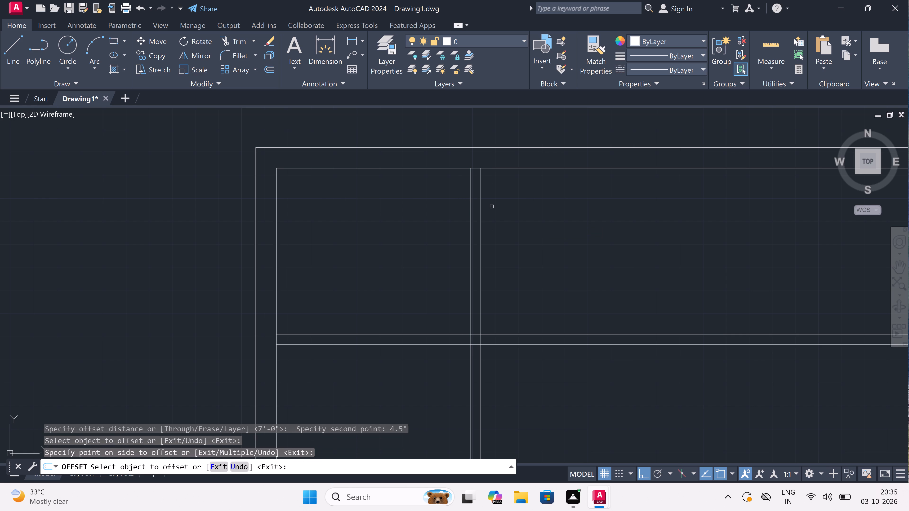
key(Escape)
Offset the vertical partition's right-hand line 7' to the right for the second room's width.
key(space)
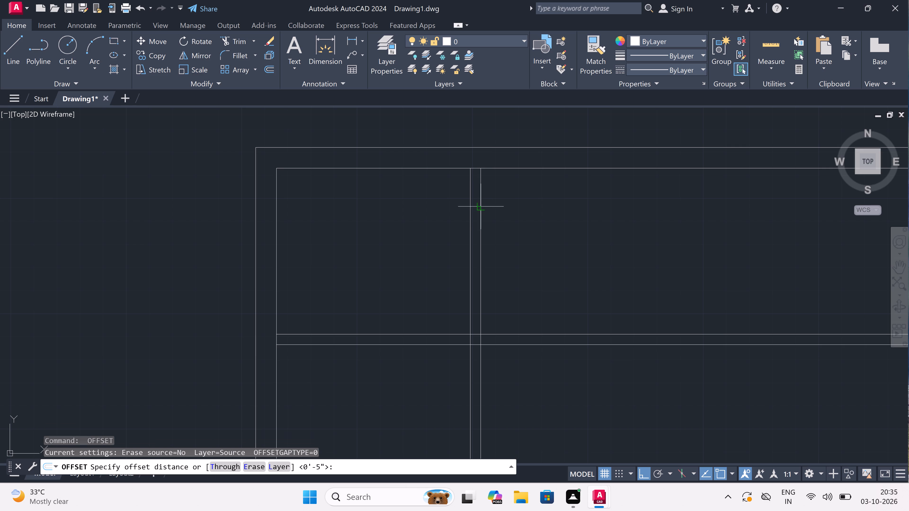
click(482, 208)
key(7)
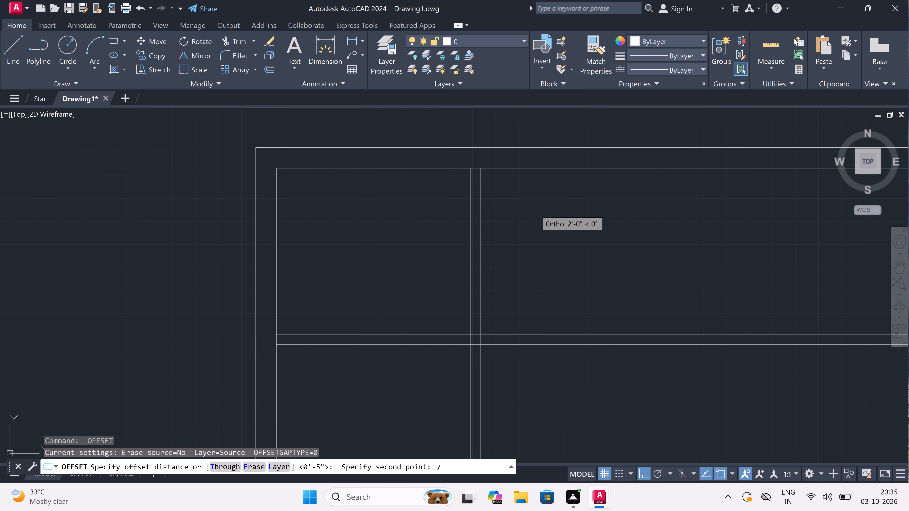
key(apostrophe)
key(space)
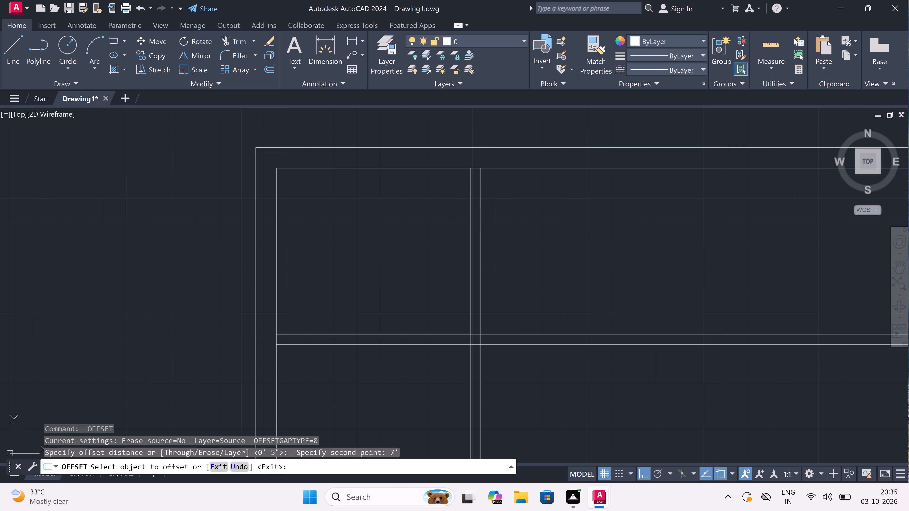
click(480, 207)
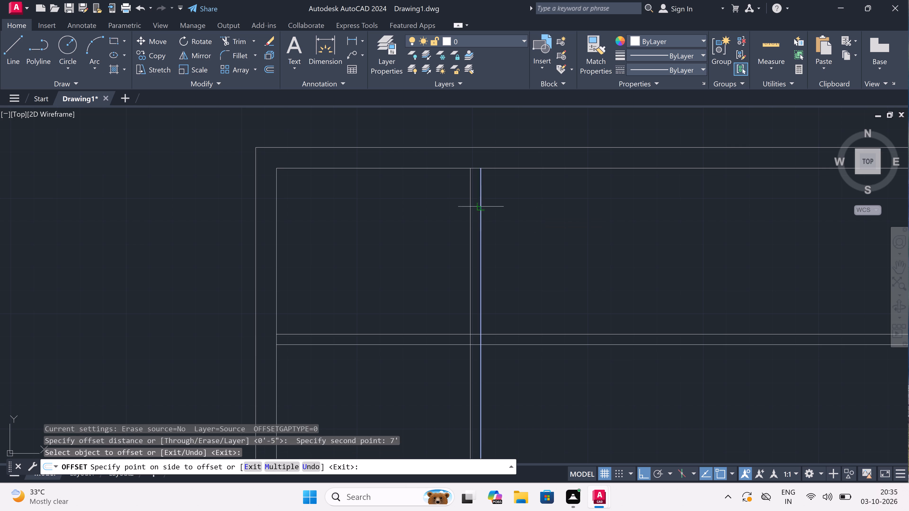
click(509, 208)
scroll(509, 208, down, 5)
scroll(531, 211, up, 3)
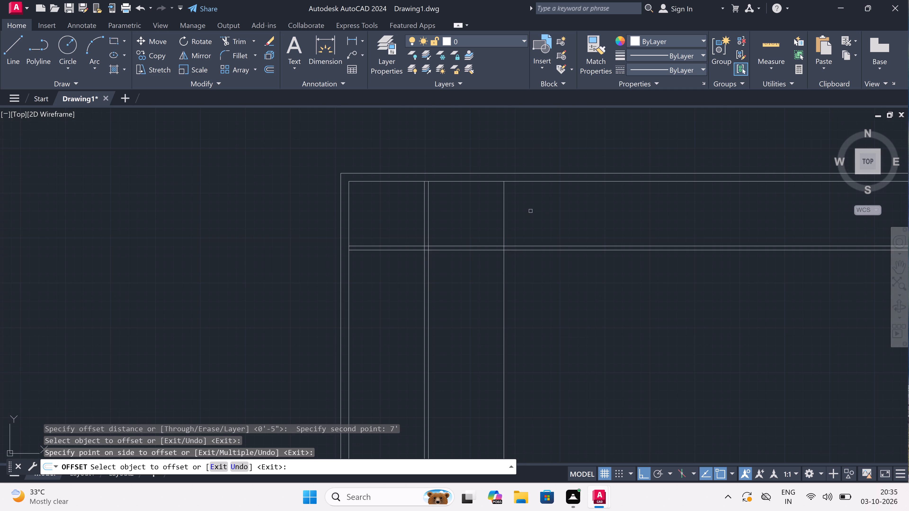
key(Escape)
Start another offset near the second room's right-hand vertical line.
key(space)
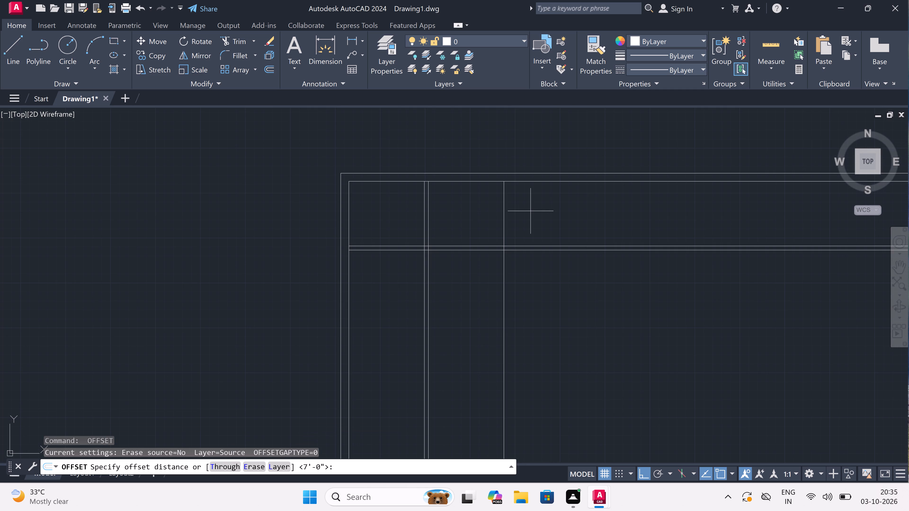
scroll(530, 211, down, 1)
scroll(530, 211, up, 2)
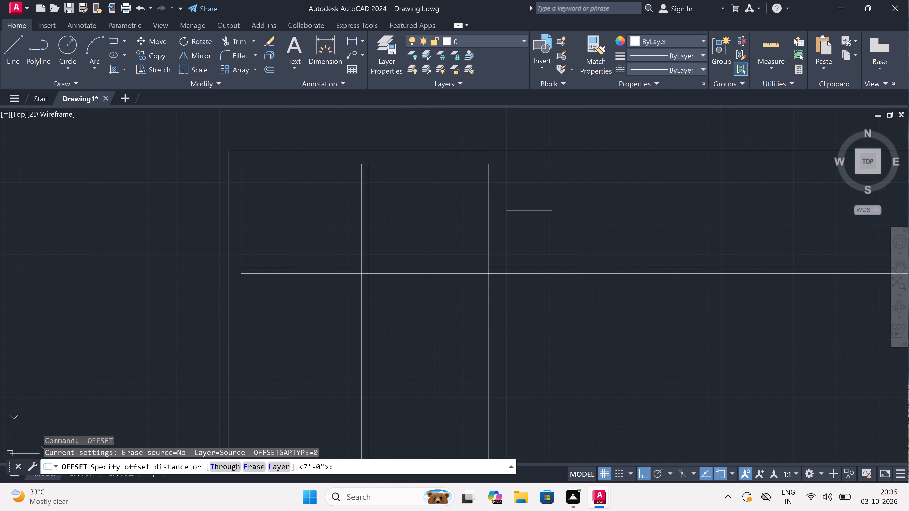
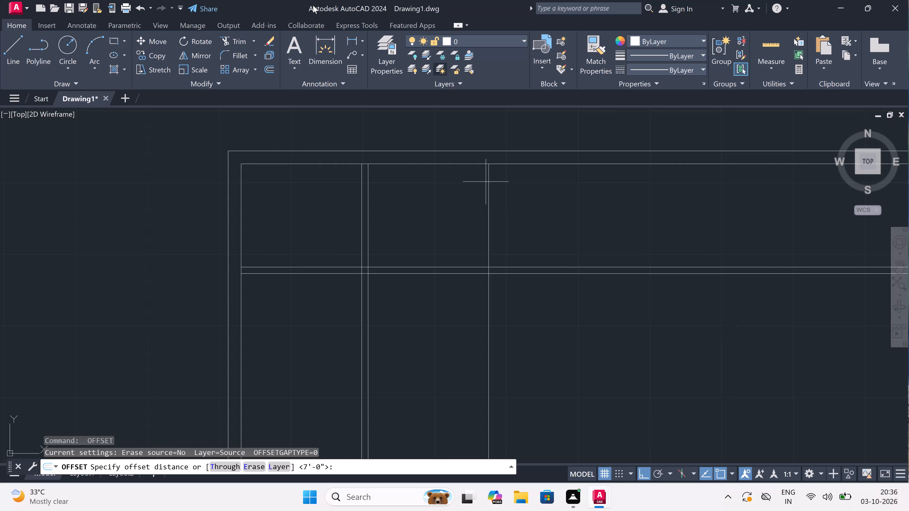
Offset the second room's right-hand vertical line 4.5" to the right to form the second vertical partition wall.
click(490, 202)
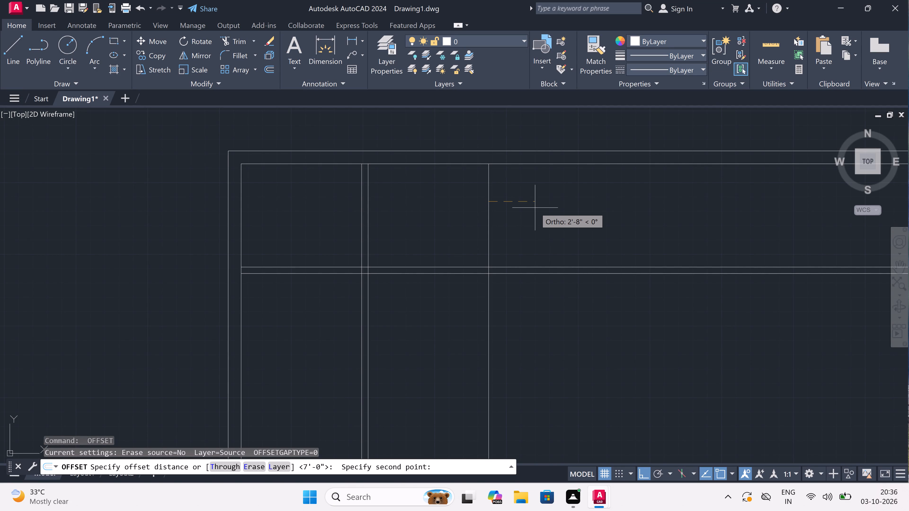
key(4)
text(.5)
text(")
key(space)
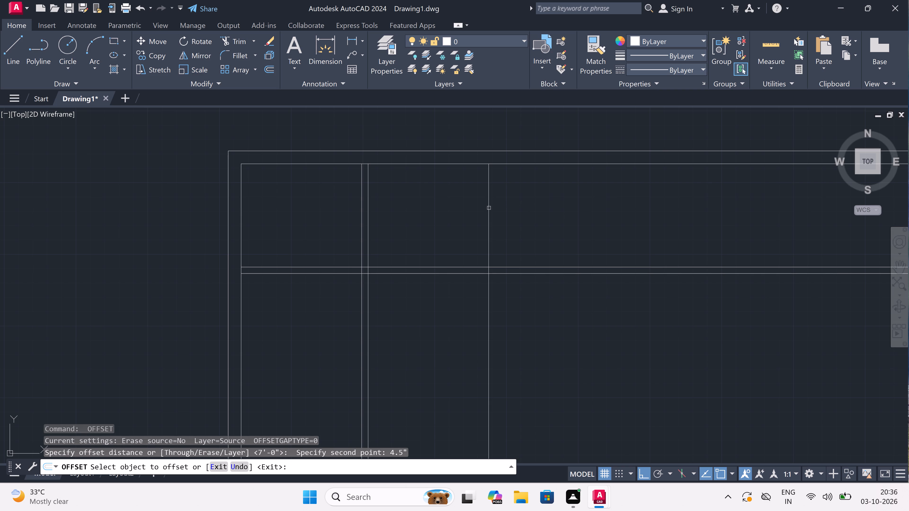
click(488, 208)
click(523, 209)
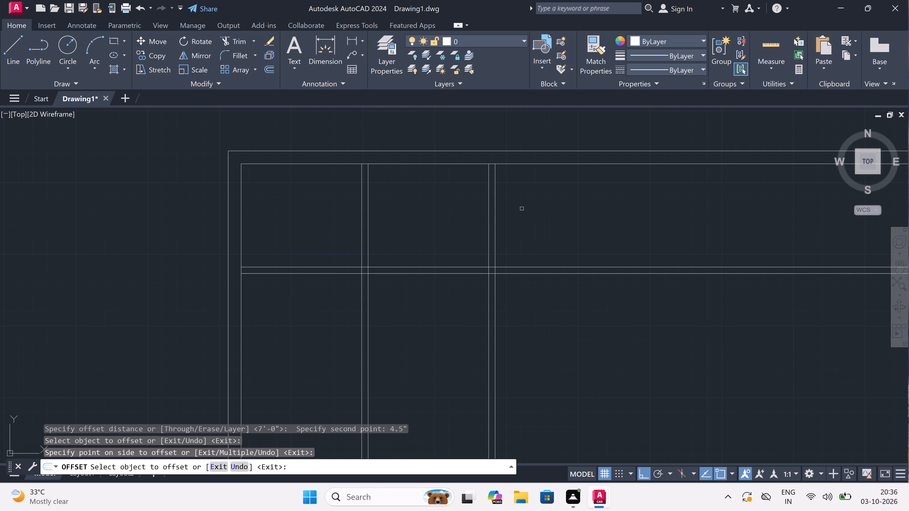
key(Escape)
Offset the second vertical partition's right-hand line 13' to the right to mark the third room's width.
key(space)
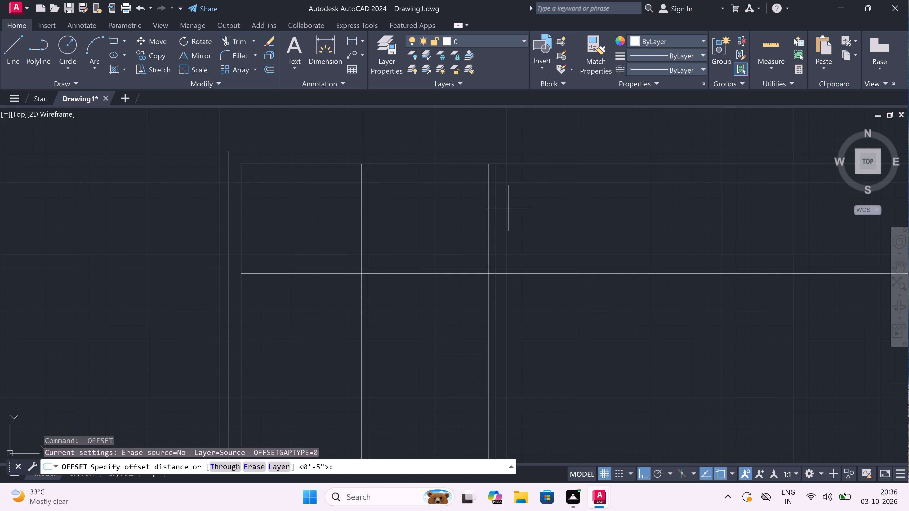
click(496, 216)
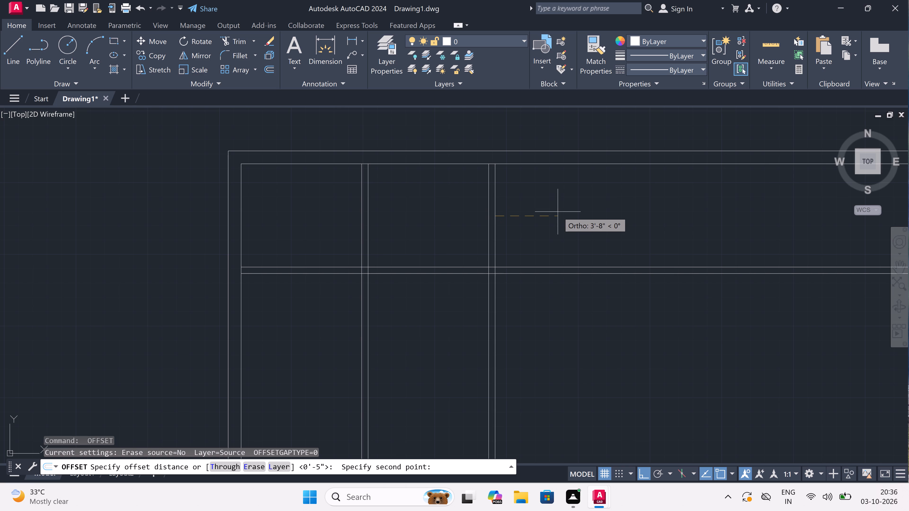
text(13)
text(')
key(space)
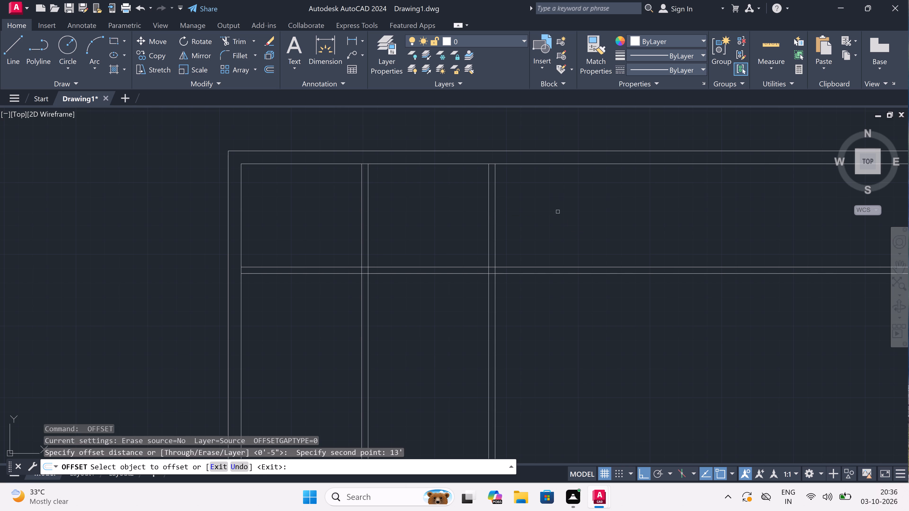
click(494, 187)
click(519, 188)
click(518, 185)
scroll(517, 184, down, 5)
scroll(535, 189, up, 2)
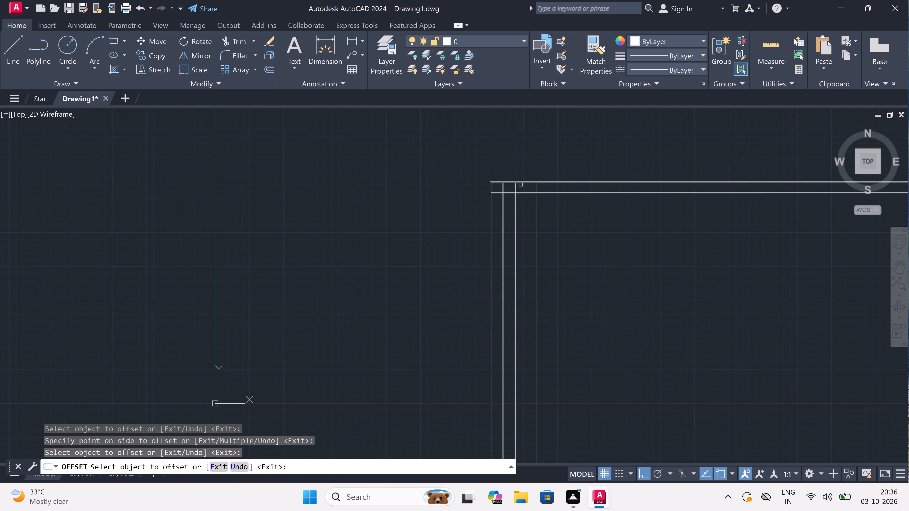
scroll(535, 188, up, 4)
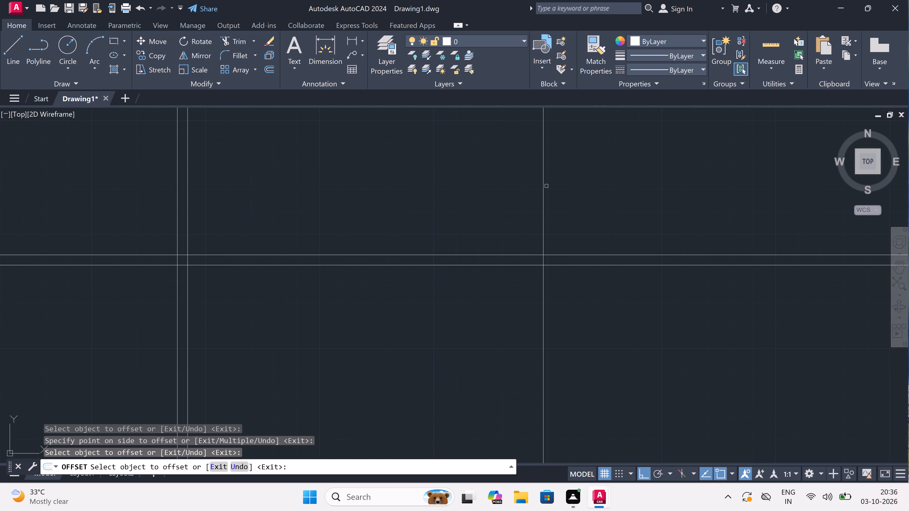
key(Escape)
Offset the third room's right-hand vertical line 9" to the right to form a 9" vertical wall.
key(space)
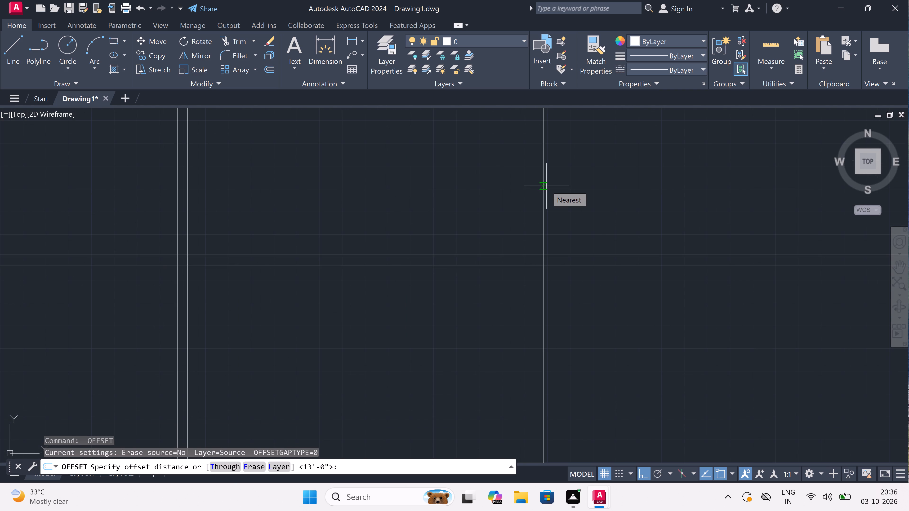
scroll(546, 186, down, 3)
click(546, 185)
scroll(566, 181, up, 3)
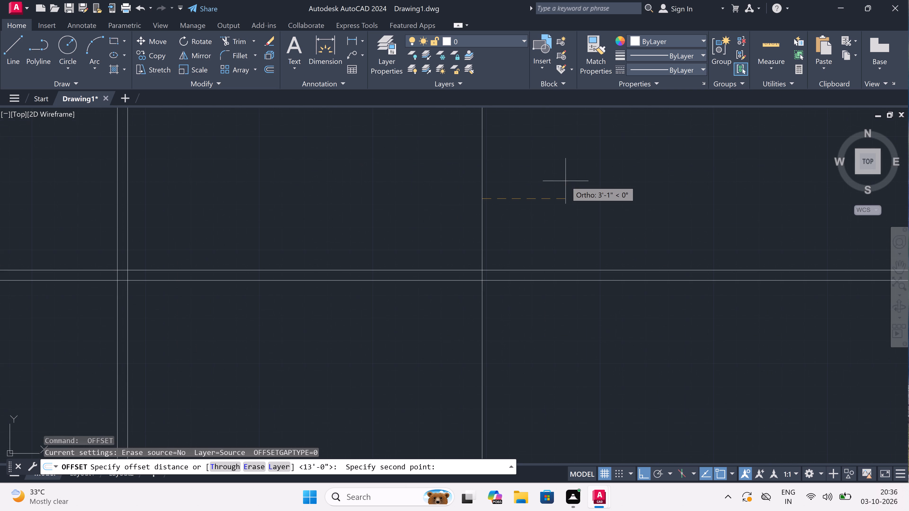
scroll(566, 181, down, 1)
scroll(563, 170, up, 1)
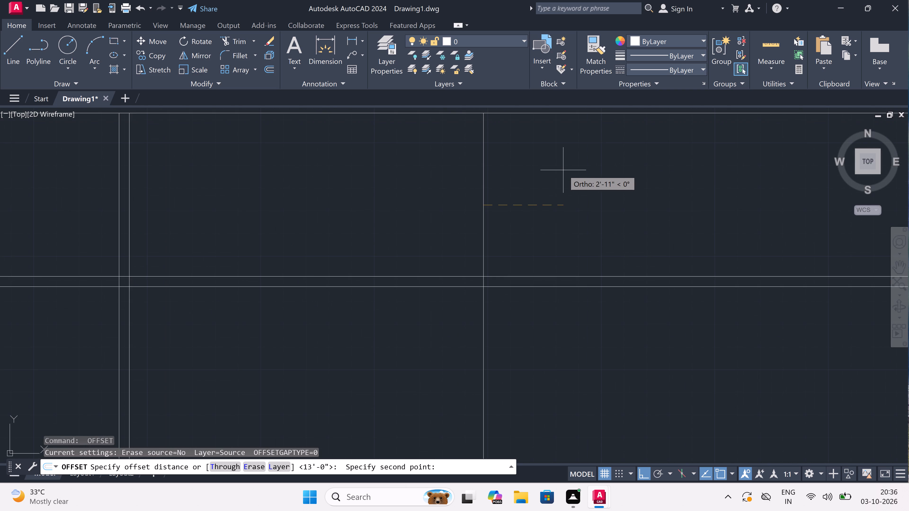
scroll(563, 170, down, 1)
text(9")
key(space)
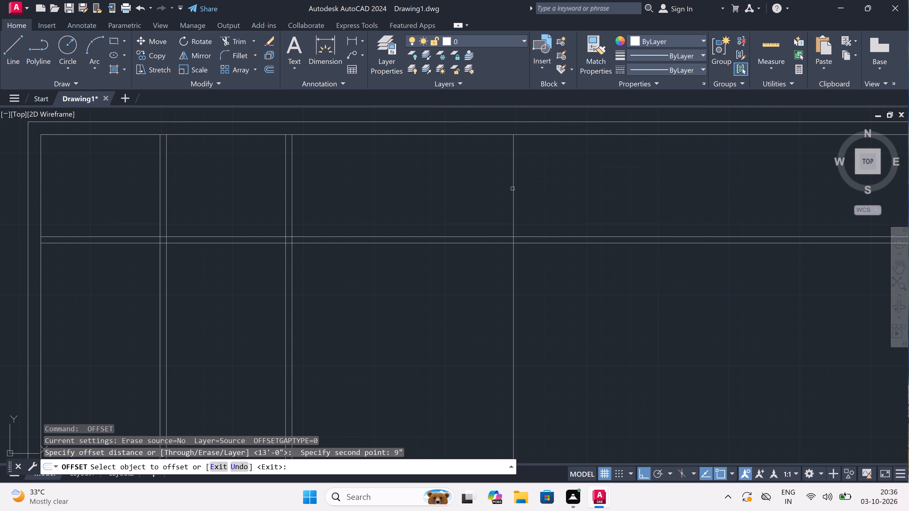
click(512, 189)
click(538, 187)
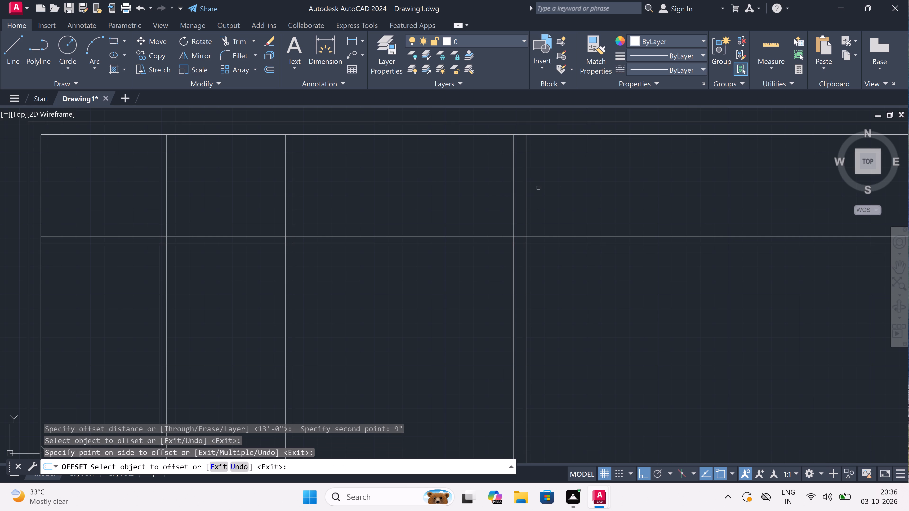
key(Escape)
Offset the right-hand line of the new 9" wall 5'6" to the right for the fourth space's width.
key(space)
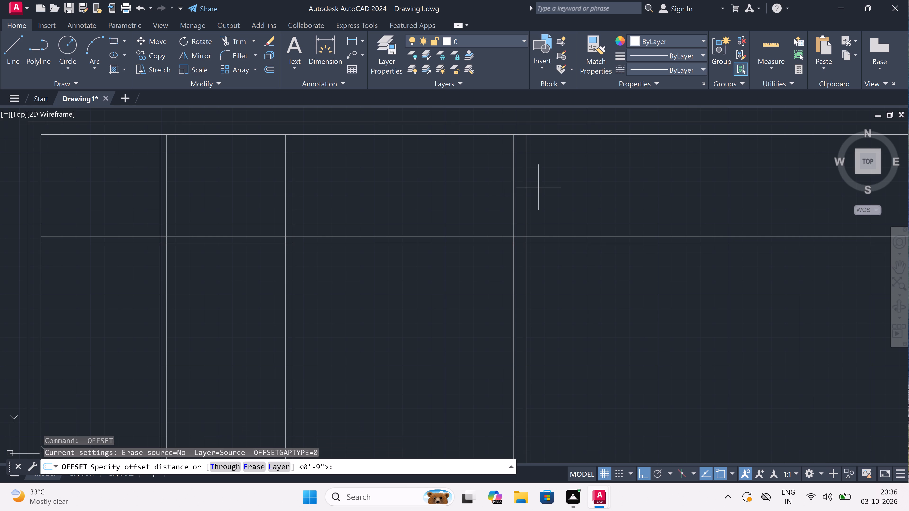
click(523, 179)
key(5)
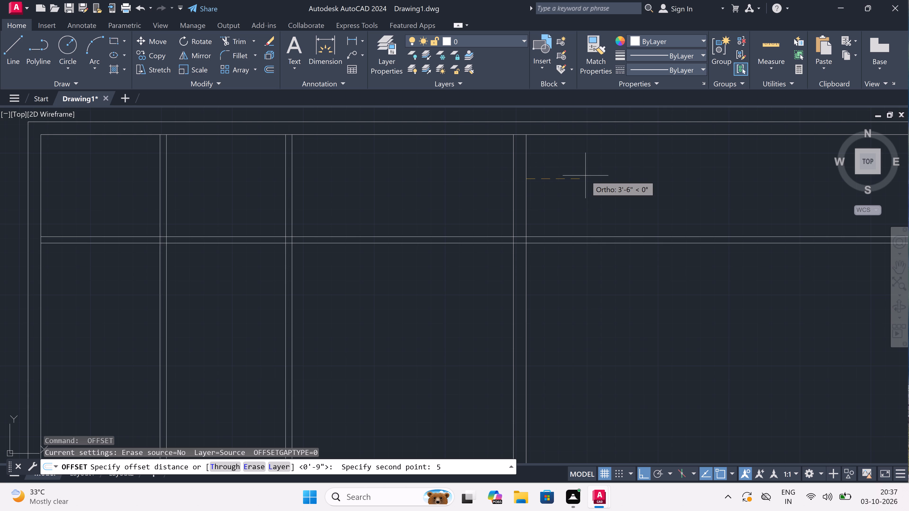
text('6)
text(")
key(space)
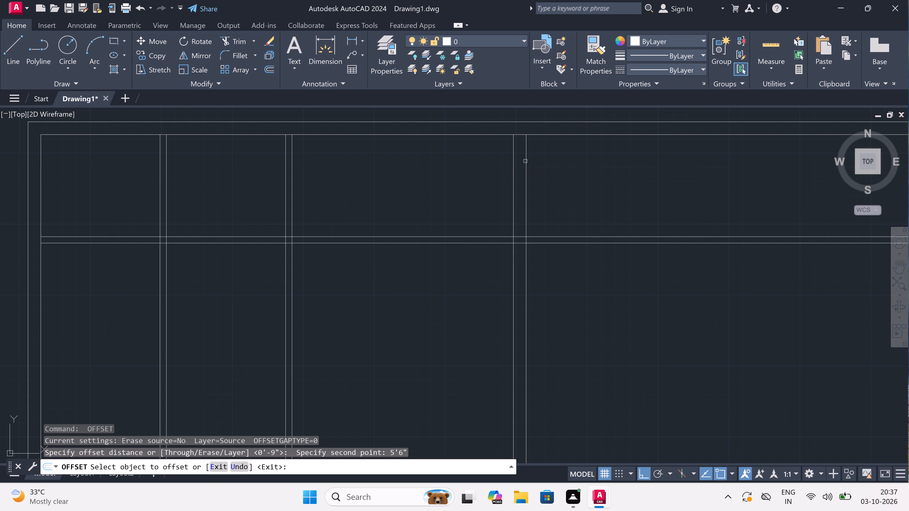
click(526, 161)
double_click(601, 162)
scroll(601, 163, down, 4)
scroll(602, 163, up, 2)
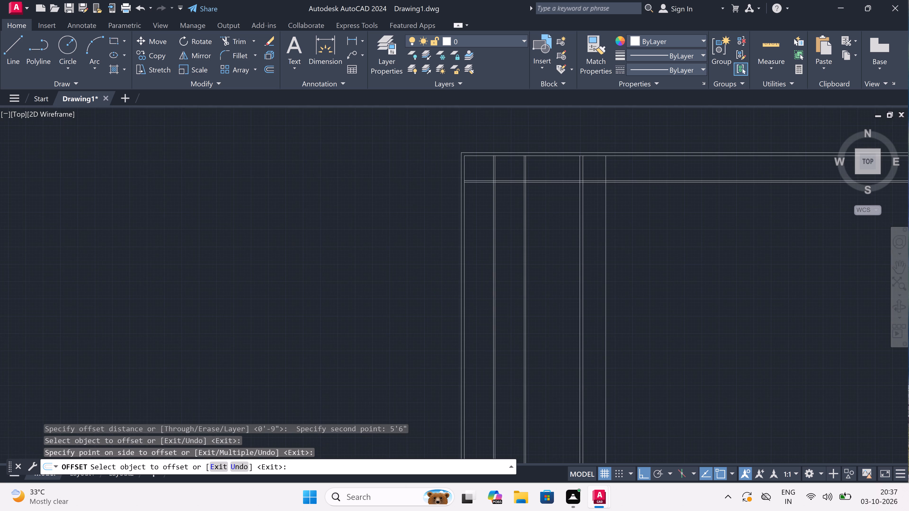
scroll(602, 163, up, 2)
scroll(626, 156, down, 4)
scroll(647, 150, up, 3)
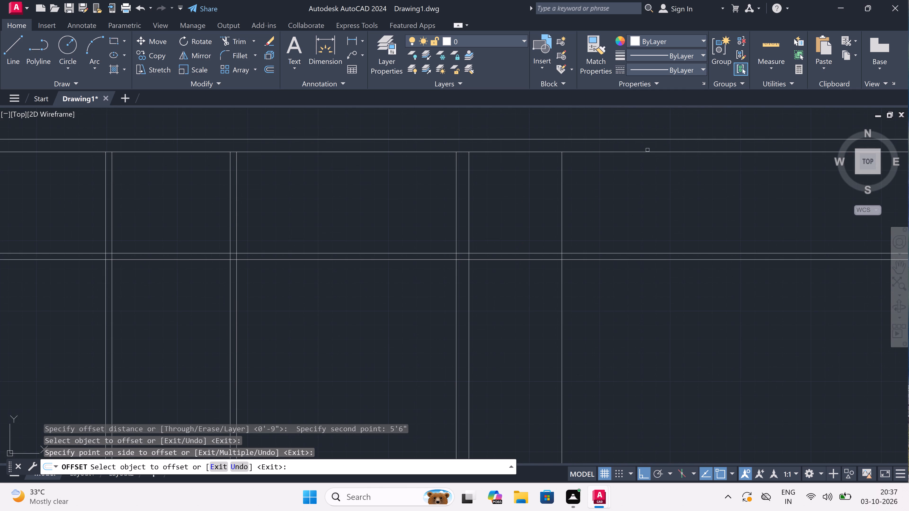
key(Escape)
Offset the fourth space's right-hand vertical line 9" to the right to form its wall.
key(space)
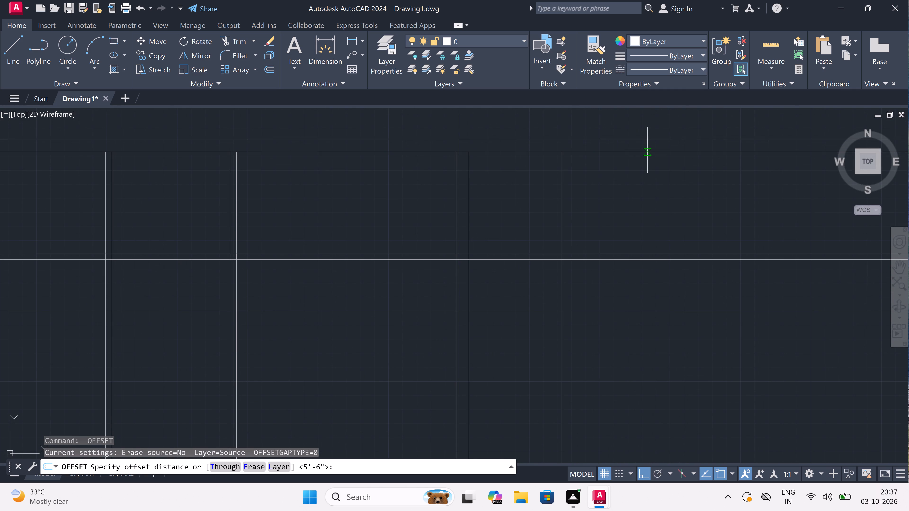
click(564, 200)
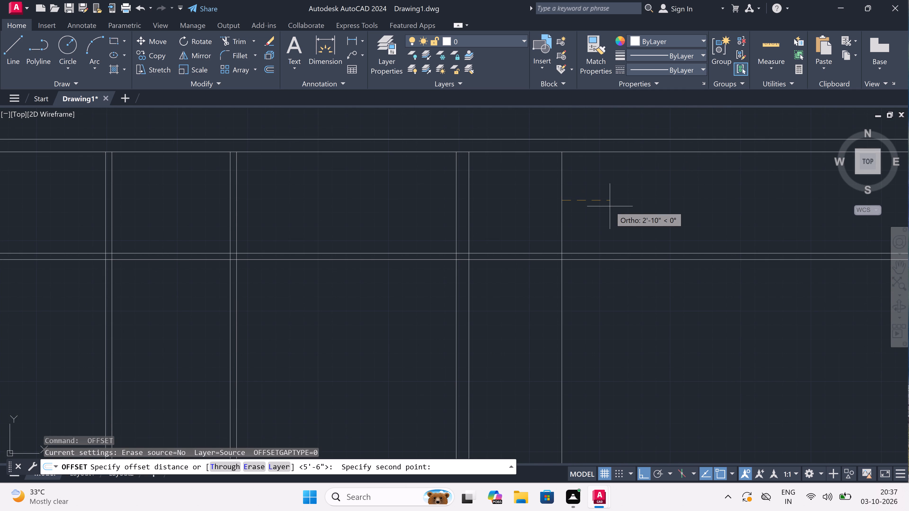
text(9")
key(space)
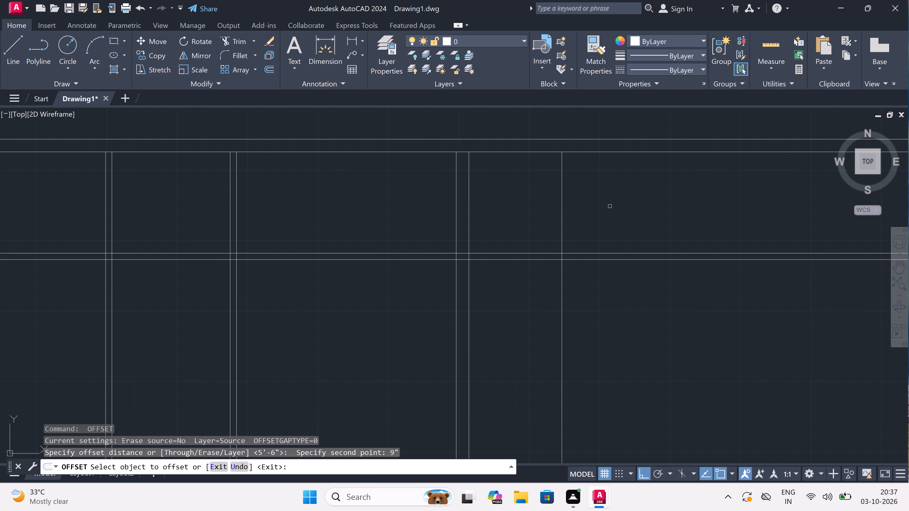
click(561, 186)
double_click(595, 189)
key(Escape)
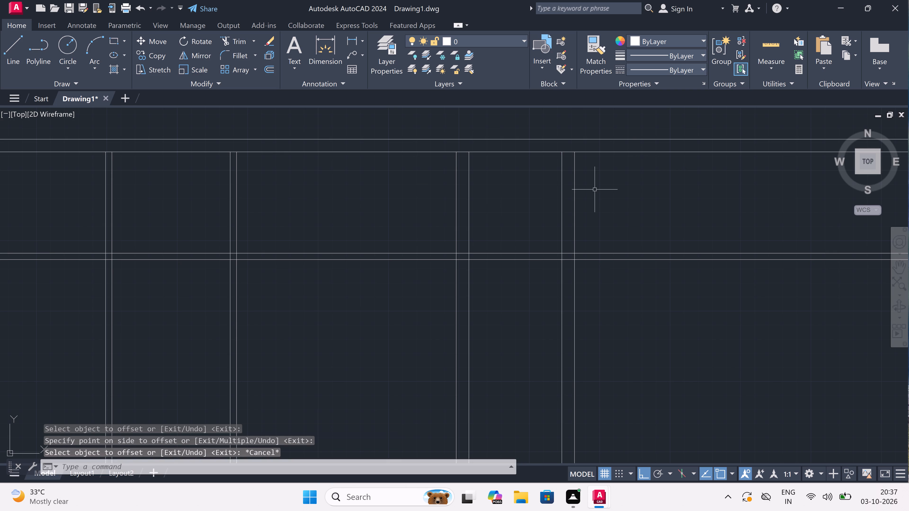
Offset the right-hand line of the fourth space's 9" wall 6'10" to the right to mark the fifth space's width.
key(space)
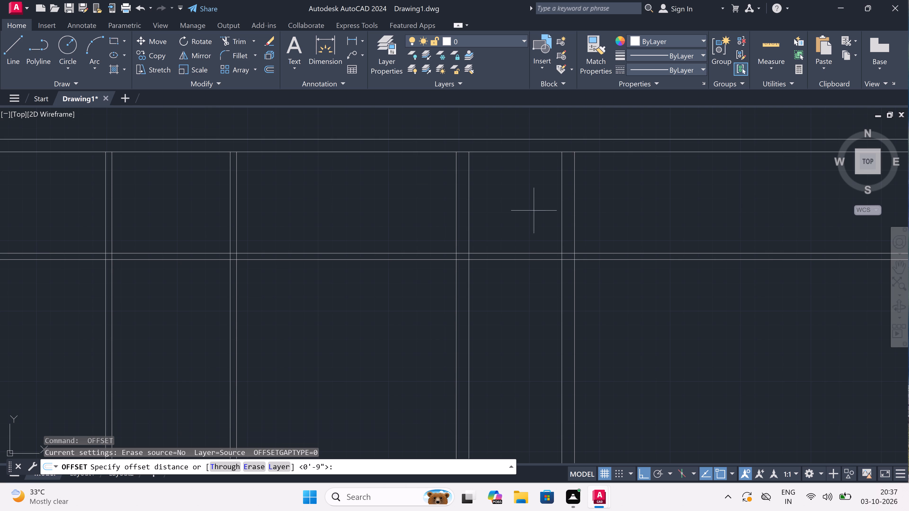
click(576, 198)
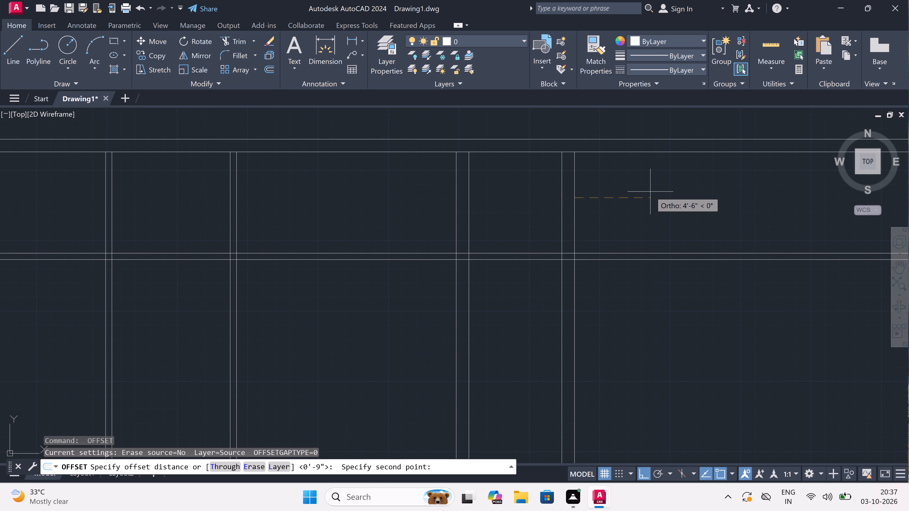
key(6)
key(apostrophe)
text(10")
key(space)
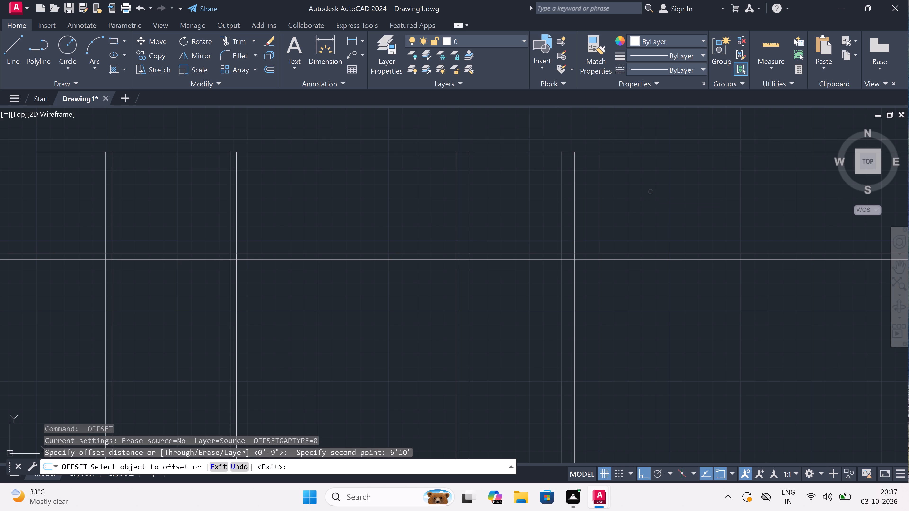
double_click(574, 192)
click(604, 178)
scroll(604, 178, down, 5)
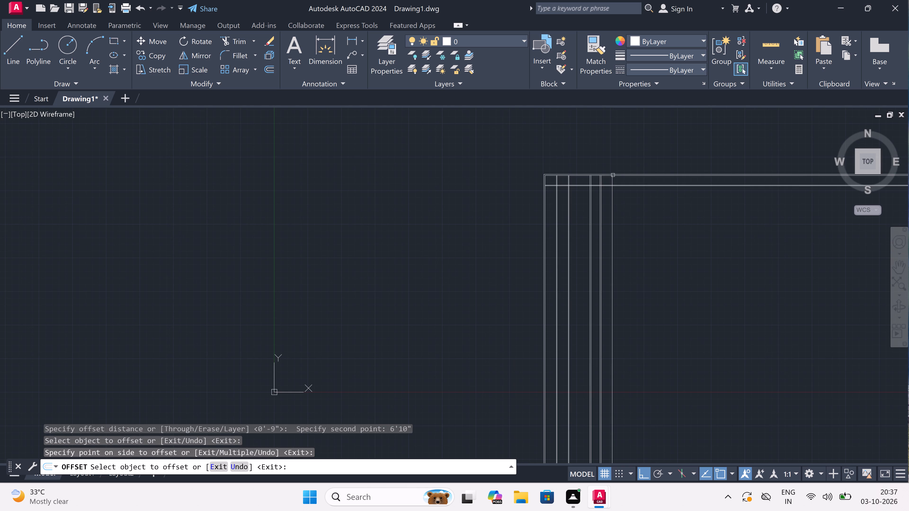
scroll(619, 176, up, 4)
key(Escape)
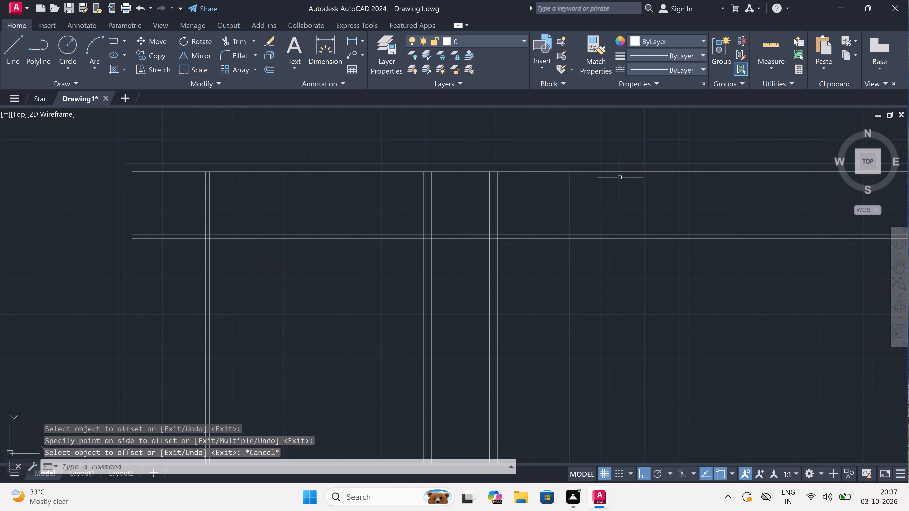
Offset the fifth space's right-hand vertical line 9" to the right to form its wall.
key(space)
scroll(620, 177, up, 2)
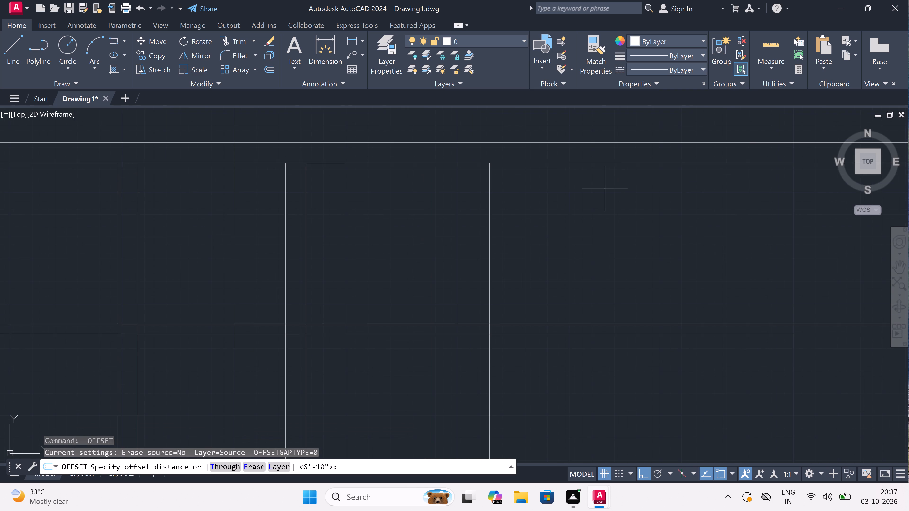
click(491, 245)
text(9")
key(space)
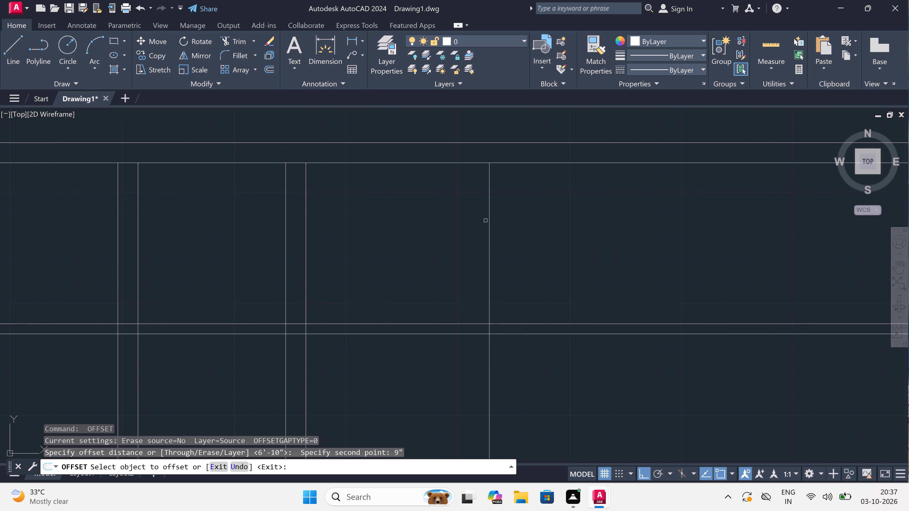
click(489, 212)
double_click(510, 208)
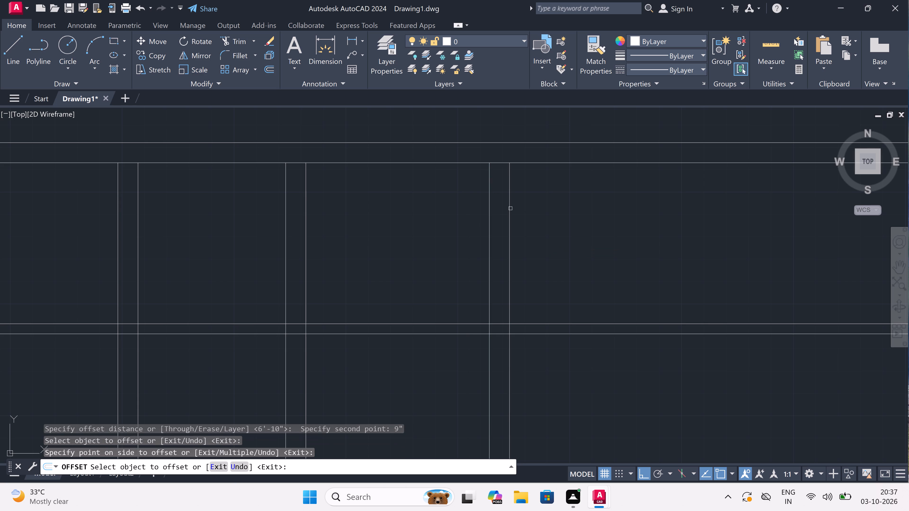
Extend the fifth space's outermost right-hand vertical line up to the outer line of the top wall.
key(Escape)
text(ex)
key(space)
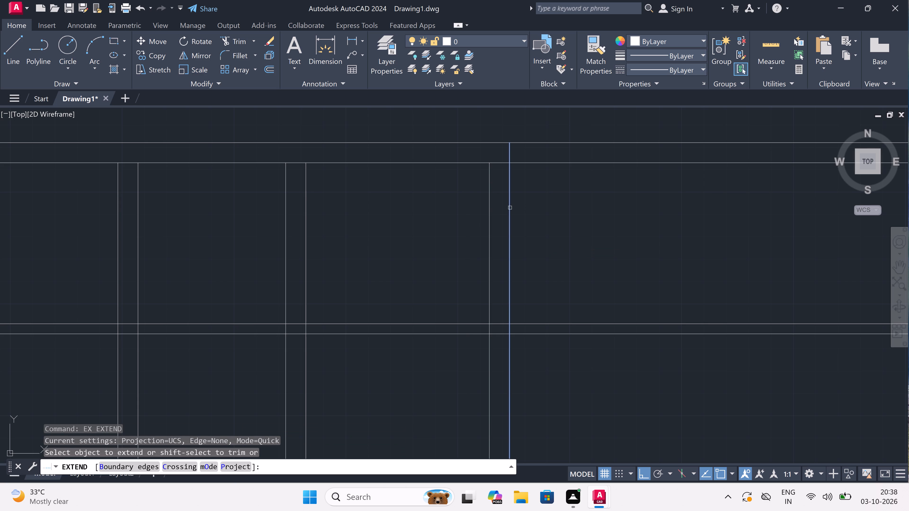
click(510, 207)
scroll(510, 207, down, 3)
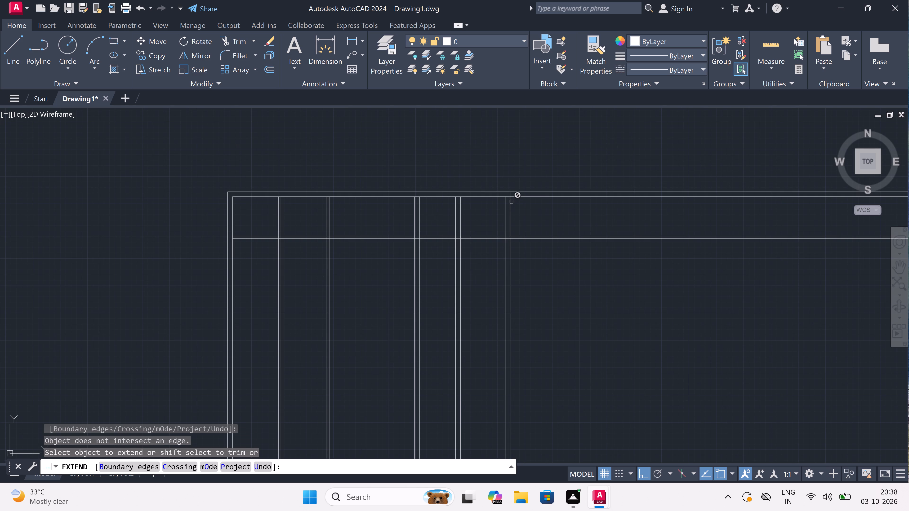
key(Escape)
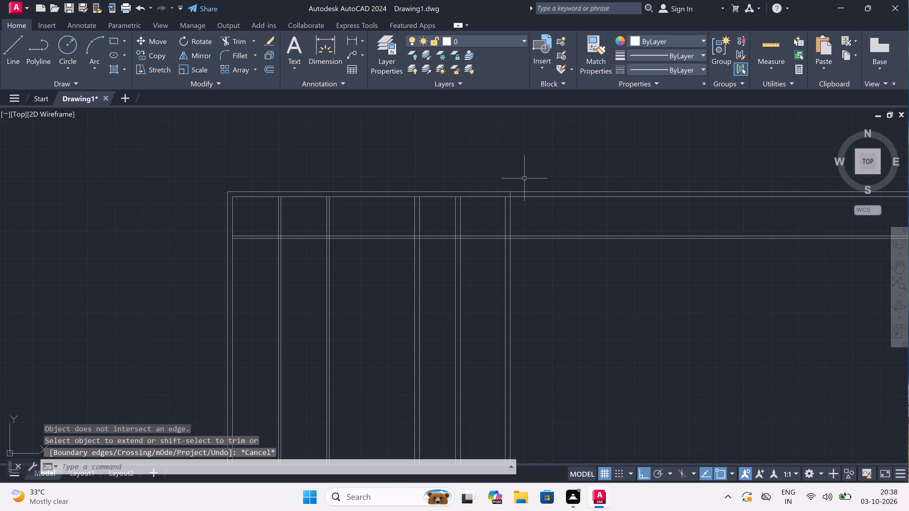
Trim the top wall and horizontal partition lines that run past the outer line of the right-hand exterior wall.
text(tr)
key(space)
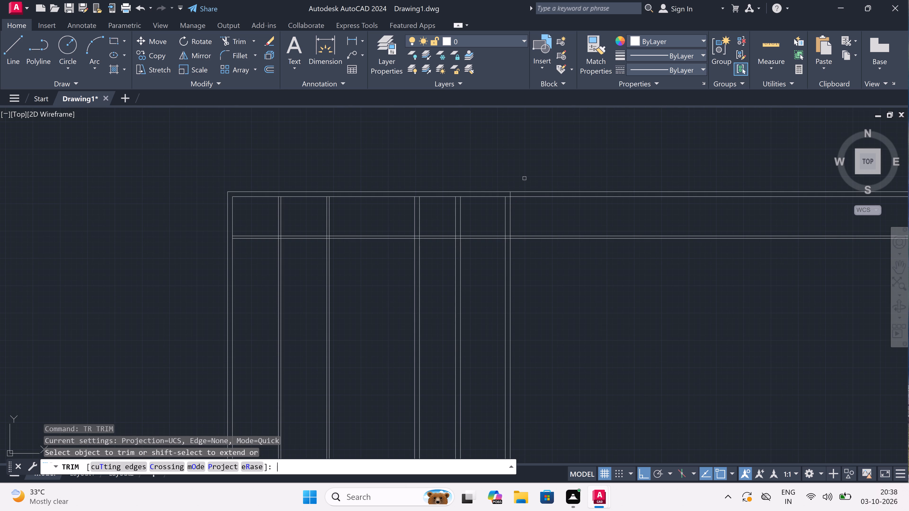
click(524, 178)
click(540, 287)
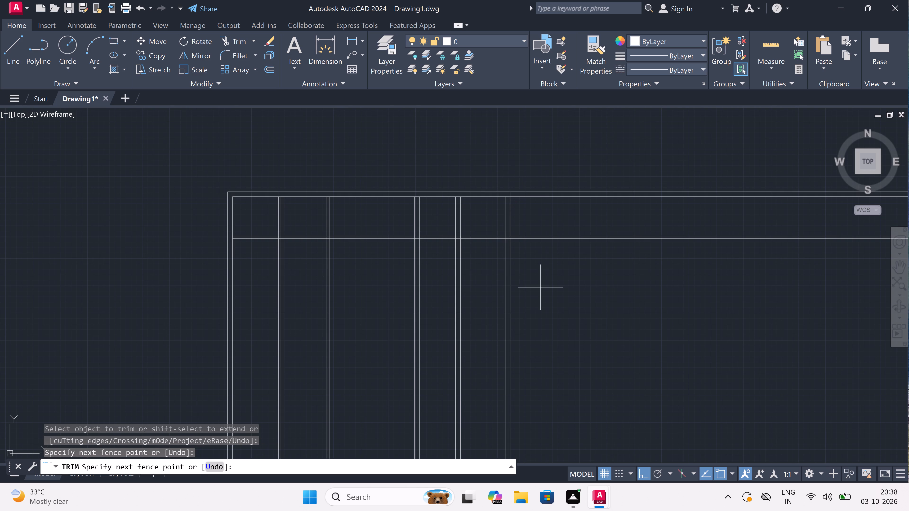
click(519, 179)
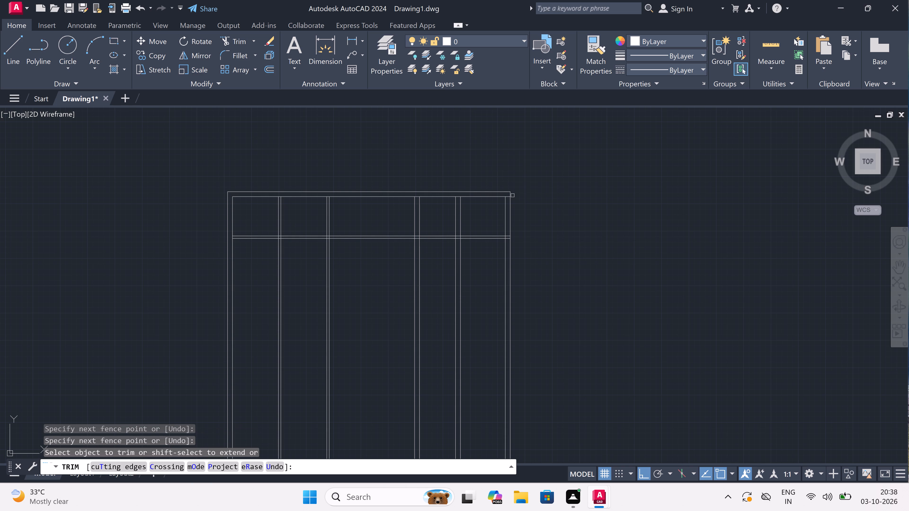
Trim the inner top wall line and the horizontal partition lines inside the thickness of the right-hand exterior wall.
scroll(512, 195, up, 3)
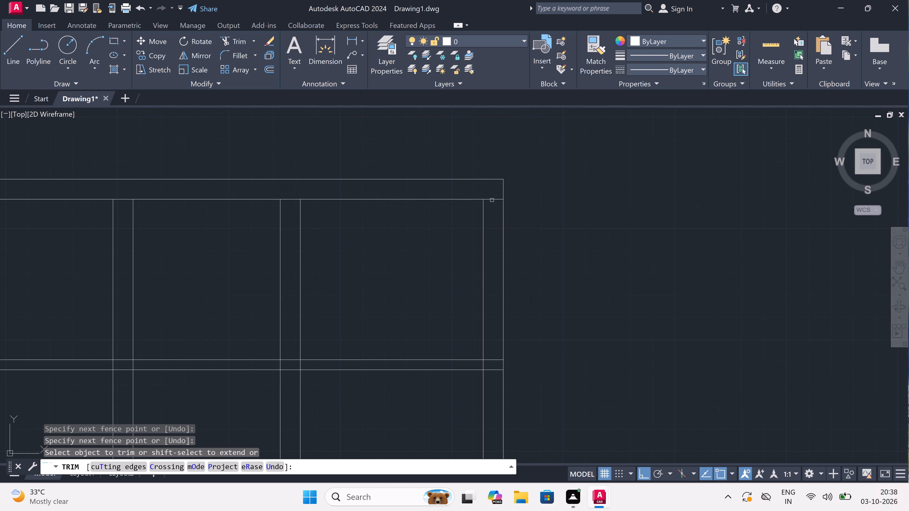
click(492, 192)
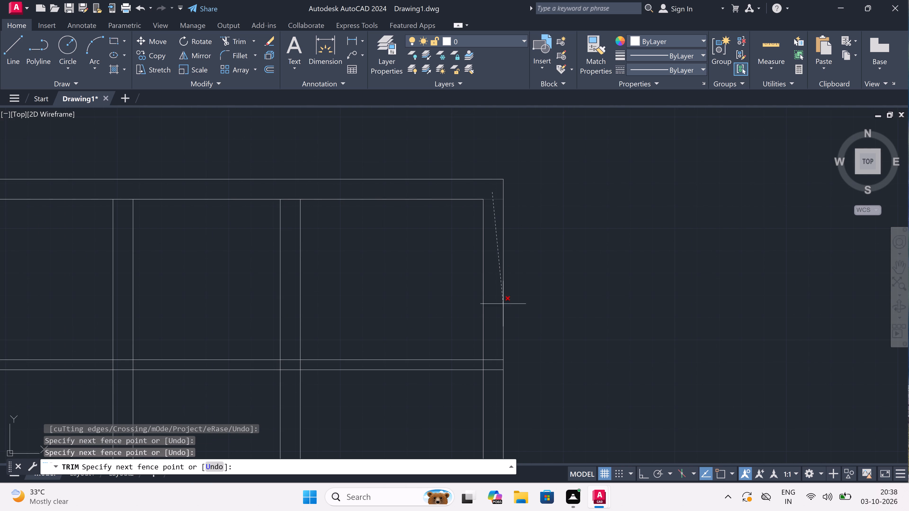
double_click(494, 372)
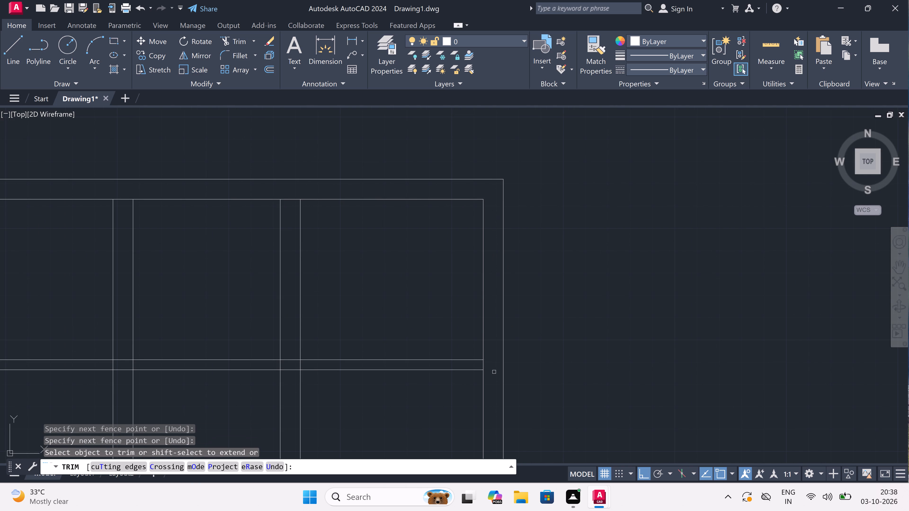
Trim the left exterior wall's inner line between the two horizontal partition lines to open the junction.
scroll(478, 328, down, 3)
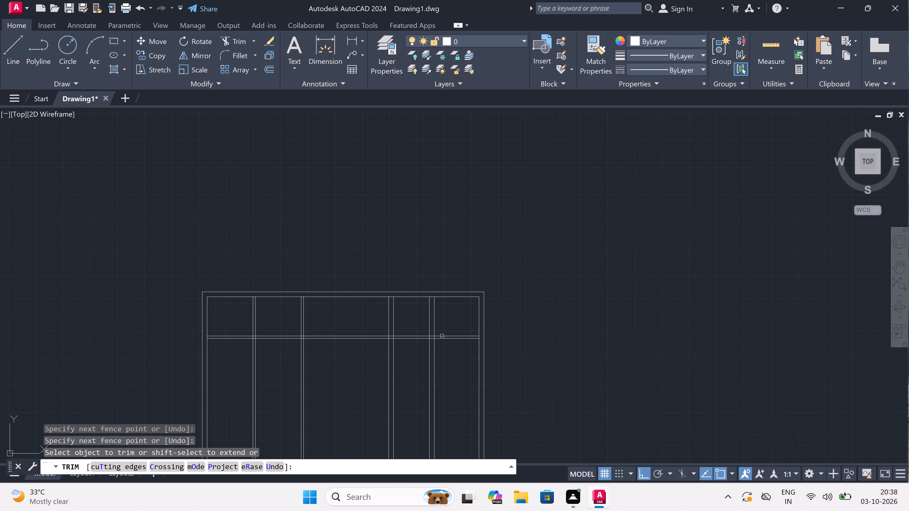
scroll(204, 340, up, 1)
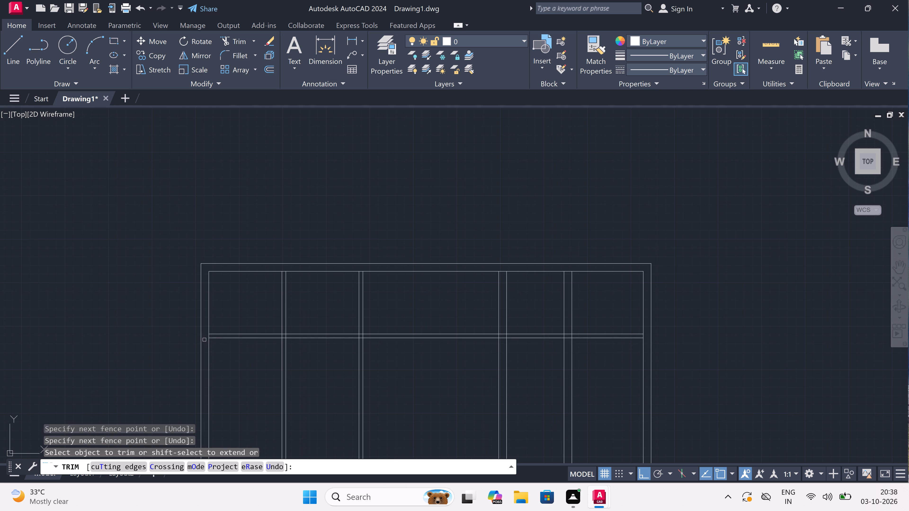
scroll(235, 310, down, 2)
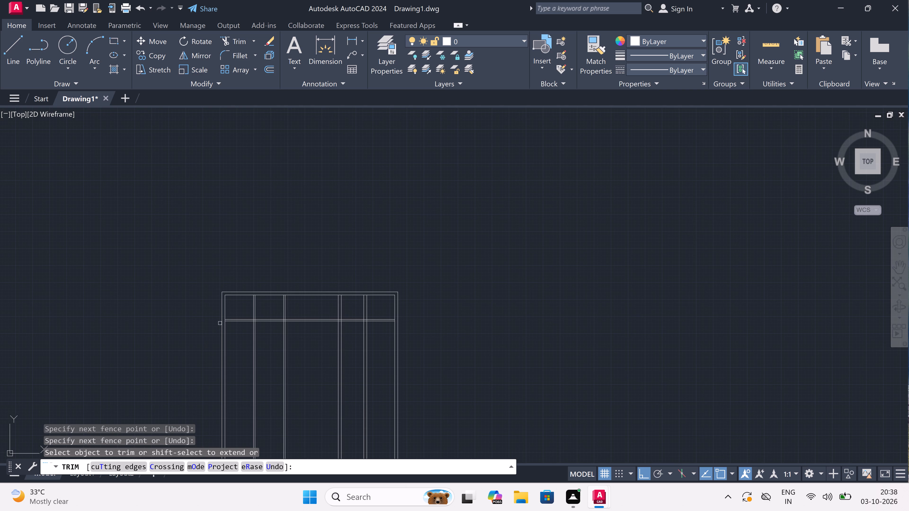
scroll(221, 321, up, 5)
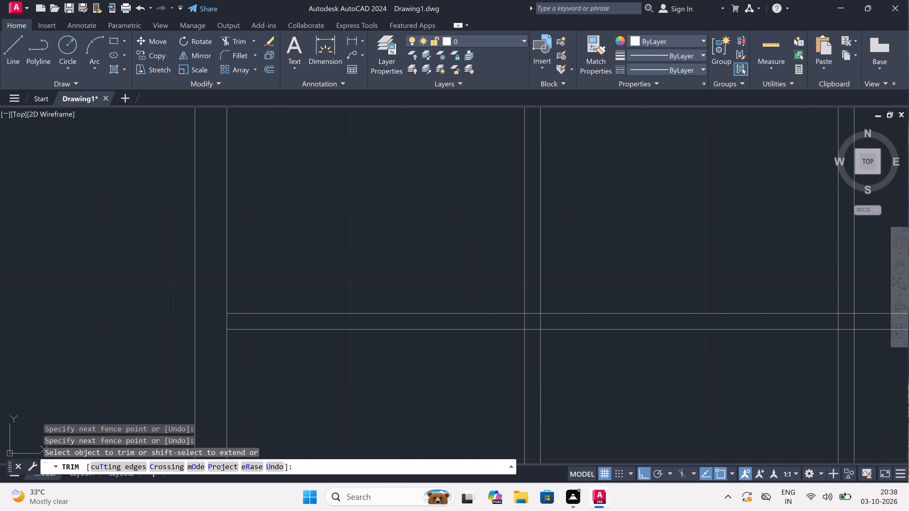
scroll(226, 324, up, 3)
double_click(226, 323)
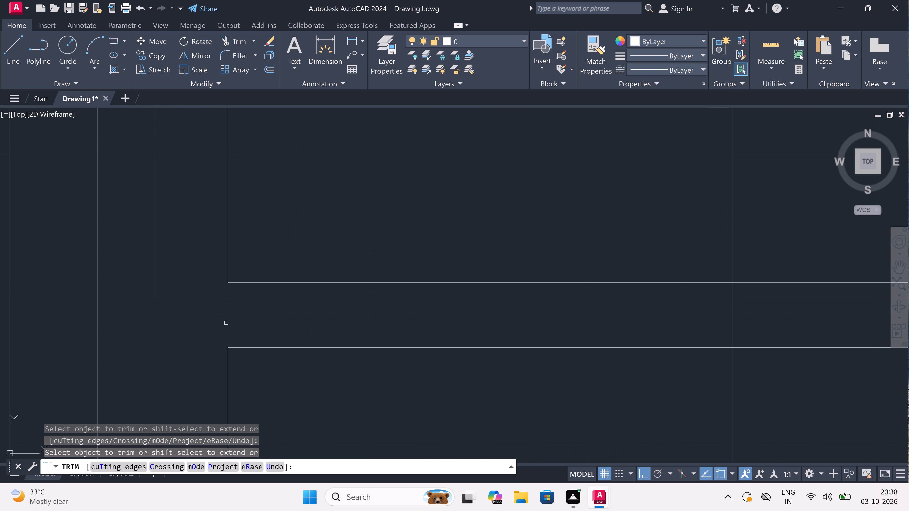
Trim the first vertical partition's lines and the upper horizontal line where this partition crosses the horizontal partition.
scroll(226, 323, down, 4)
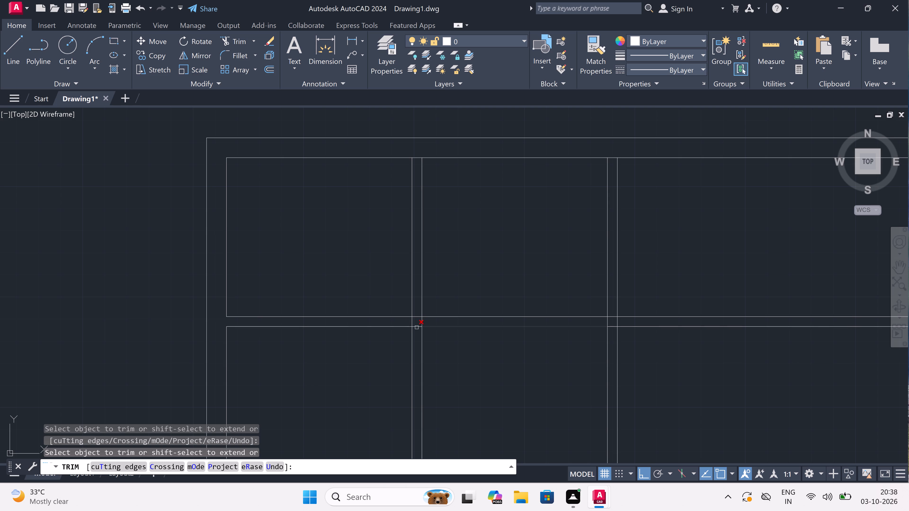
scroll(414, 327, up, 2)
double_click(419, 313)
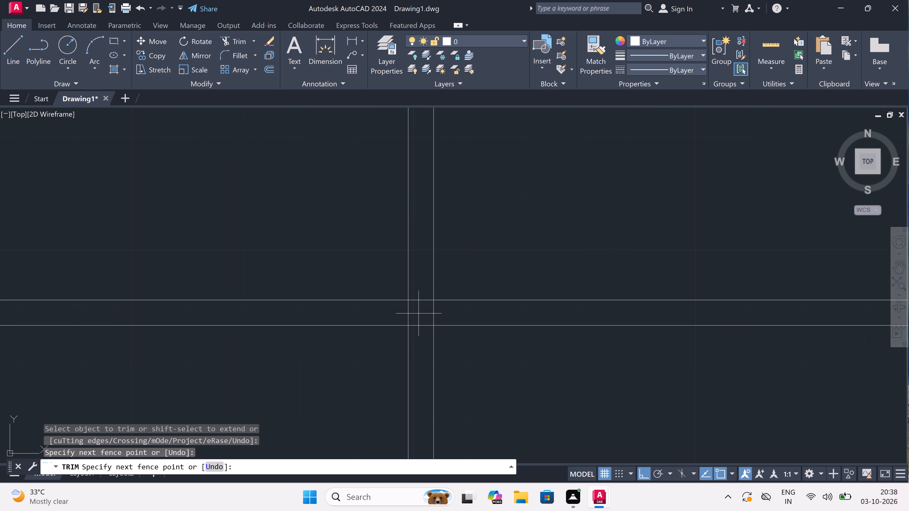
triple_click(414, 283)
triple_click(437, 317)
double_click(342, 312)
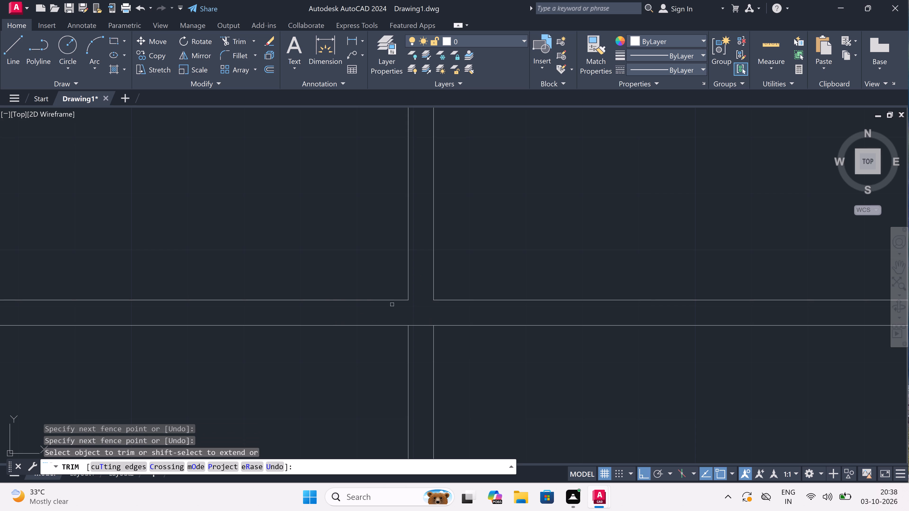
Trim the left line and the upper horizontal segment inside the second vertical partition's junction with the horizontal partition.
scroll(410, 292, down, 3)
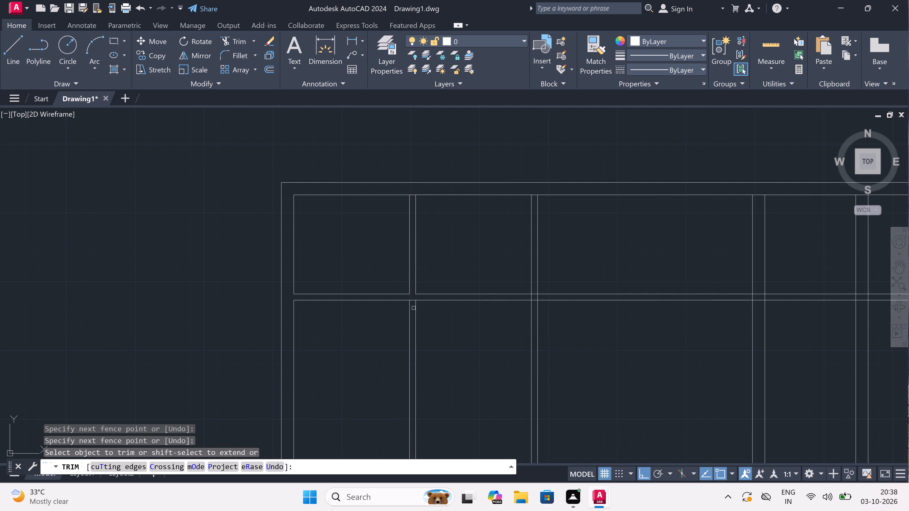
scroll(414, 308, down, 1)
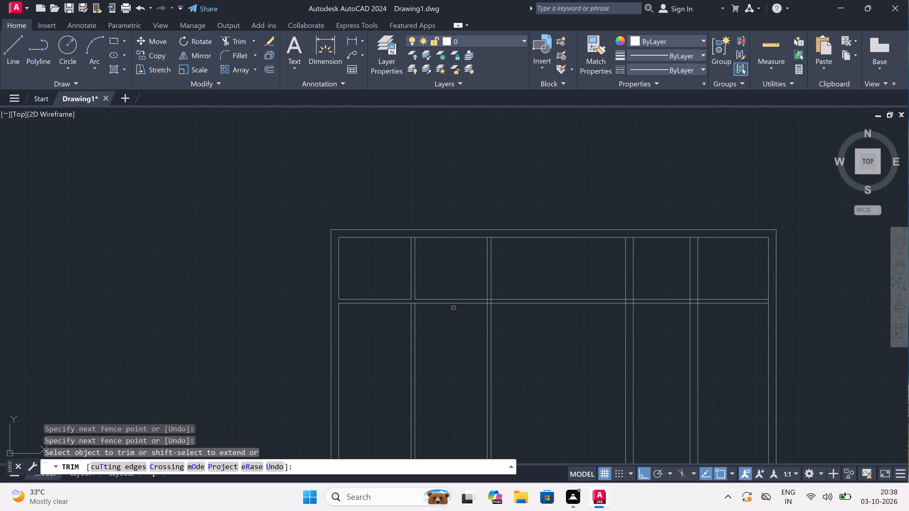
scroll(483, 302, up, 2)
scroll(503, 297, up, 1)
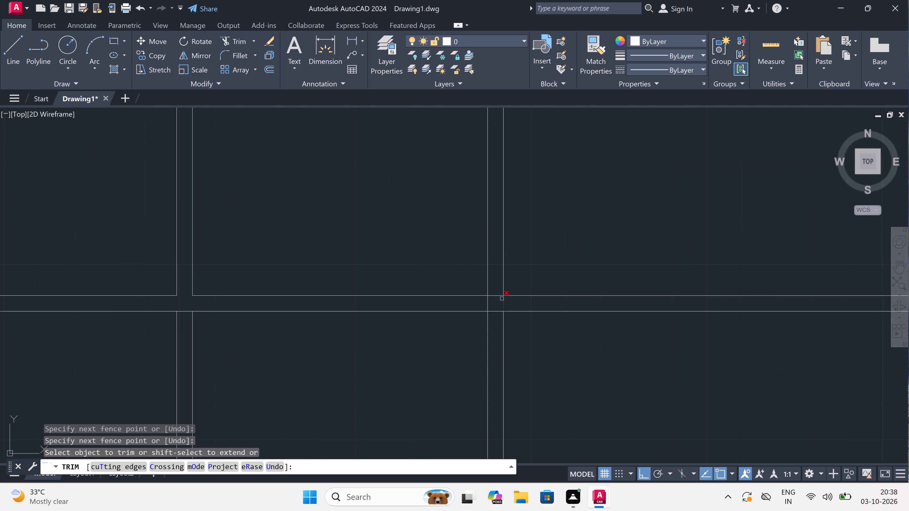
double_click(499, 303)
double_click(473, 308)
scroll(497, 304, up, 3)
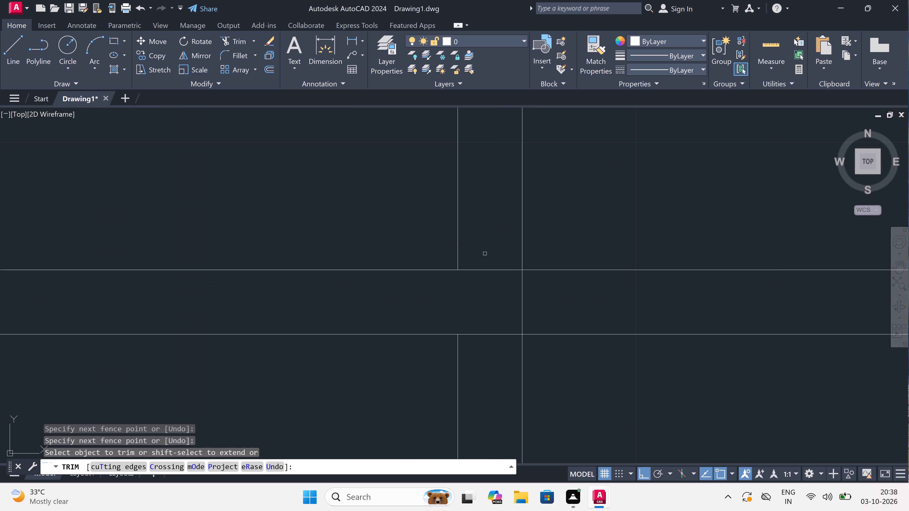
double_click(481, 242)
click(485, 314)
scroll(485, 312, down, 3)
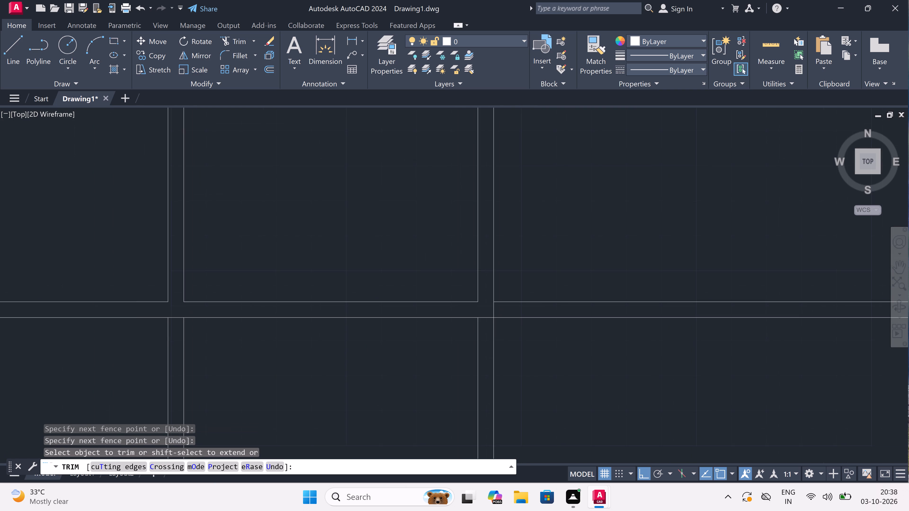
Trim the right line and the lower horizontal segment inside the second vertical partition's junction with the horizontal partition.
scroll(505, 311, up, 1)
double_click(505, 311)
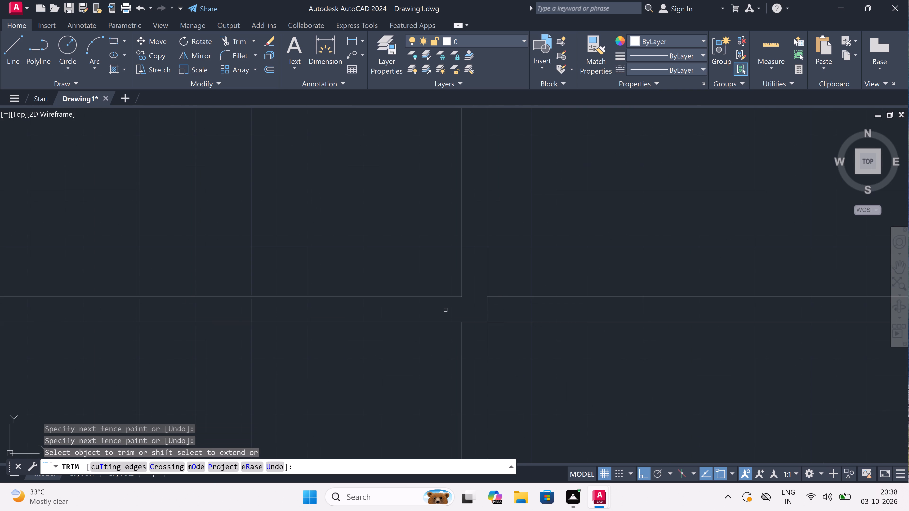
scroll(446, 308, up, 2)
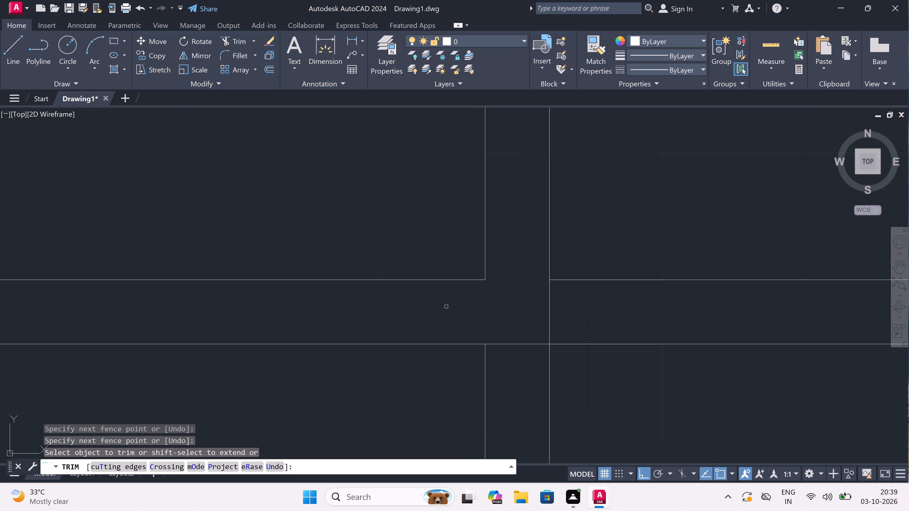
scroll(446, 304, down, 3)
scroll(476, 304, up, 2)
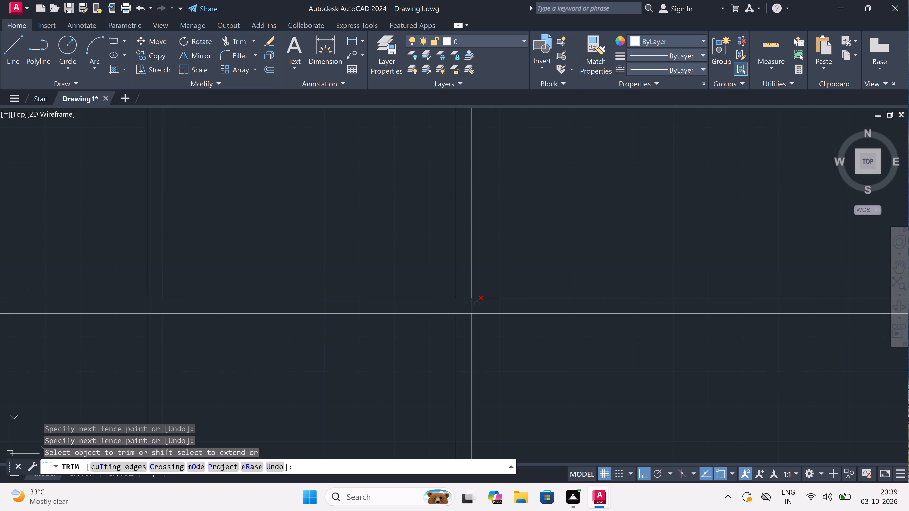
click(476, 304)
click(445, 309)
triple_click(443, 330)
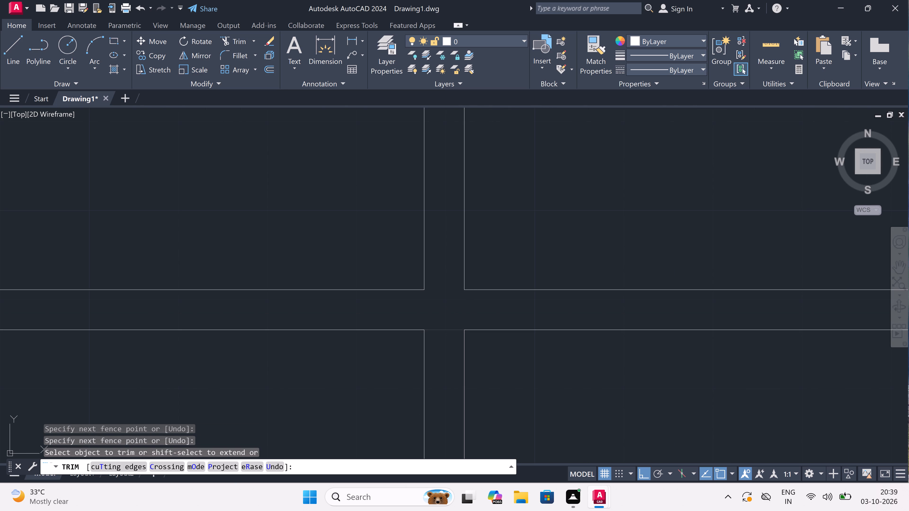
click(434, 306)
scroll(434, 306, down, 5)
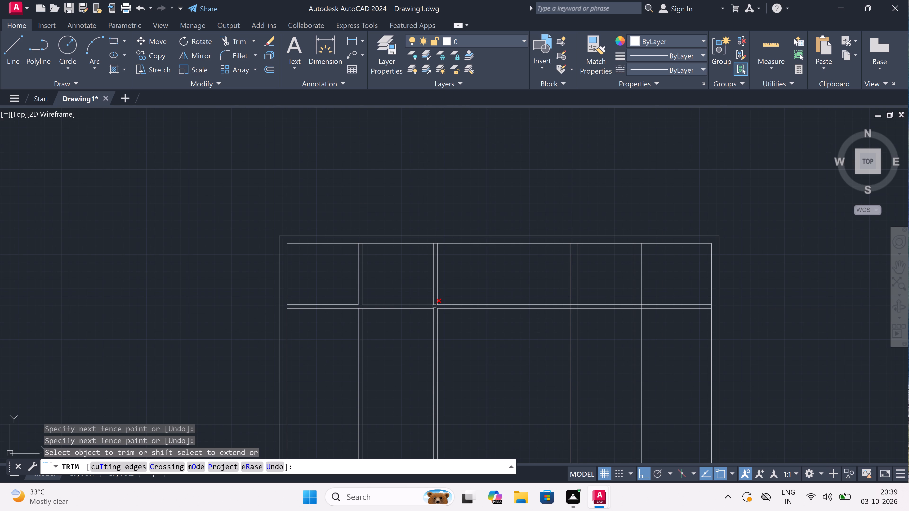
scroll(434, 306, up, 4)
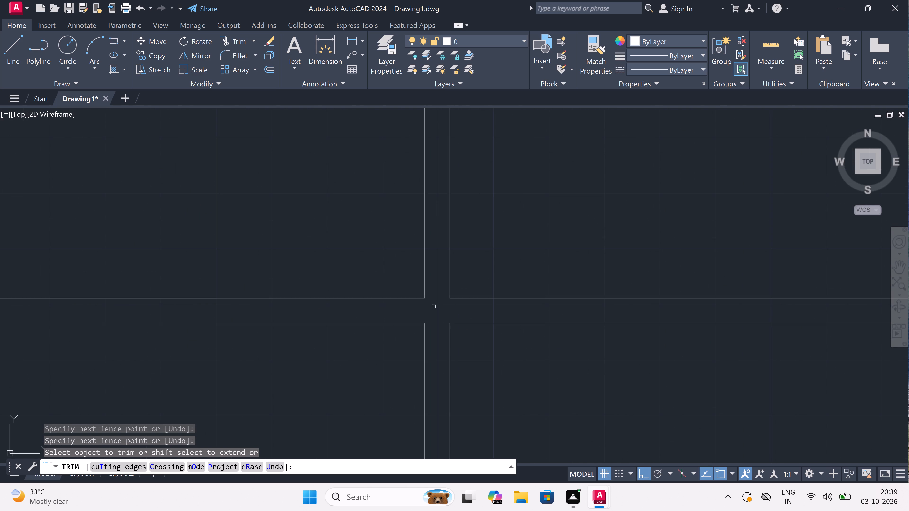
key(Escape)
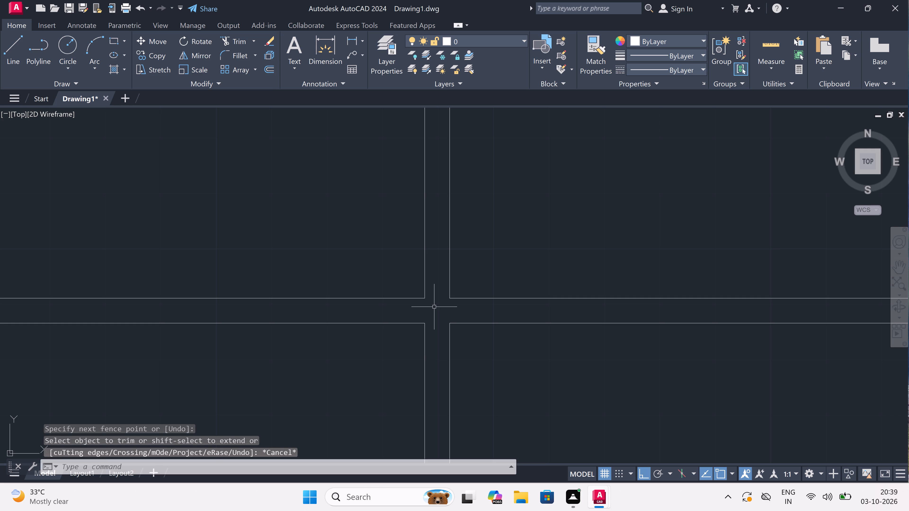
Extend the second vertical partition's right-hand line down across the gap at the horizontal partition.
text(ex)
key(space)
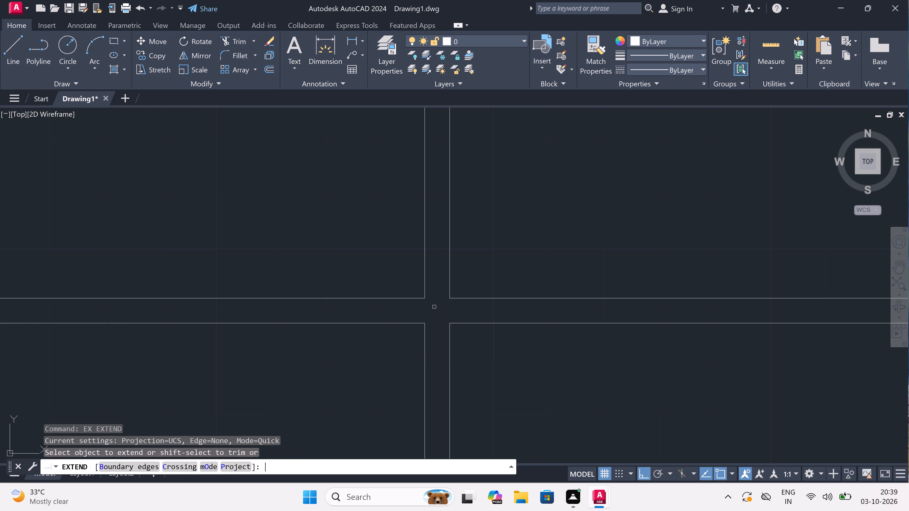
click(450, 277)
key(Escape)
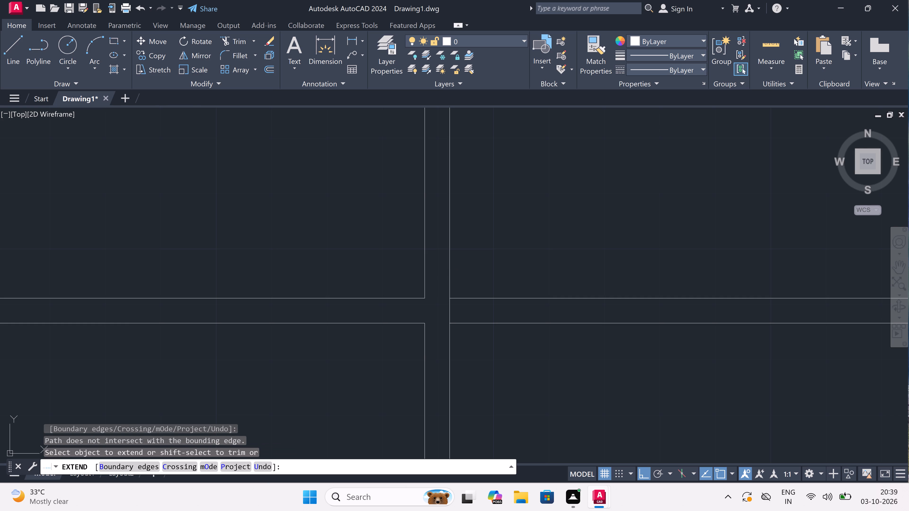
Trim away the horizontal partition's two lines between the second vertical partition and the third vertical wall.
scroll(450, 277, down, 4)
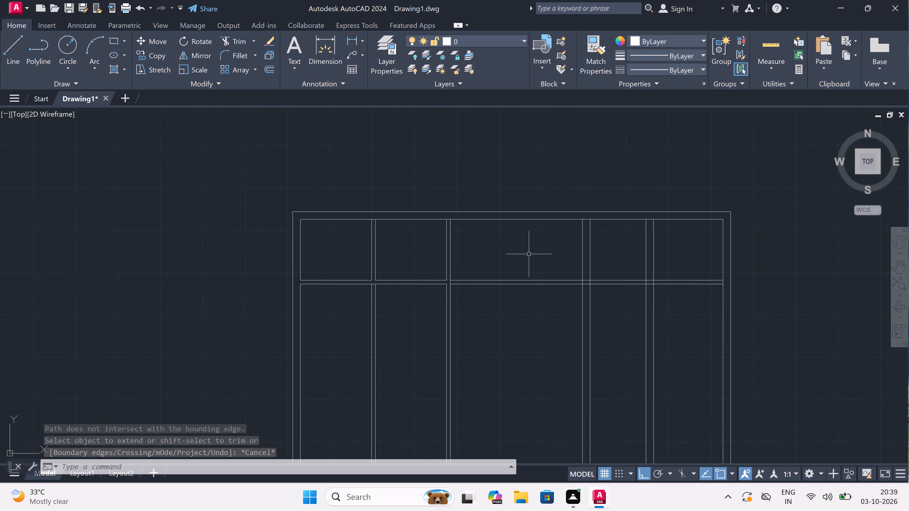
text(tr)
key(space)
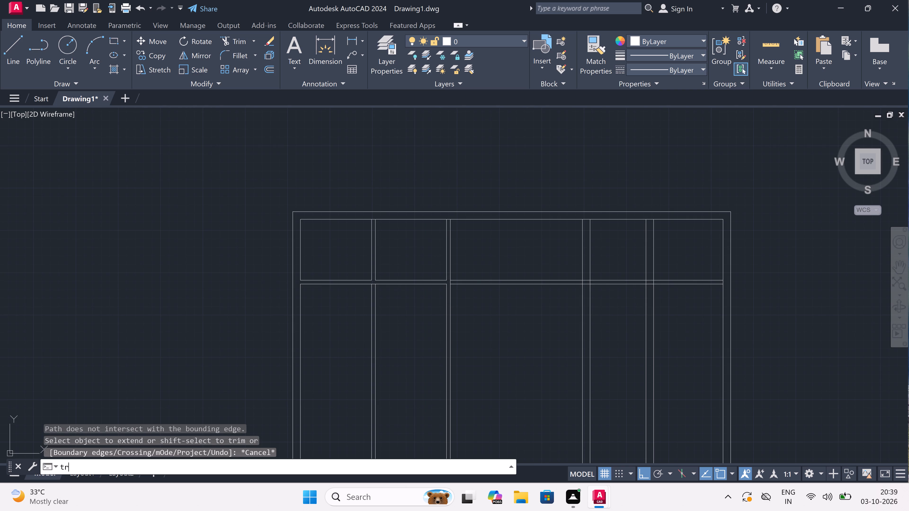
click(520, 255)
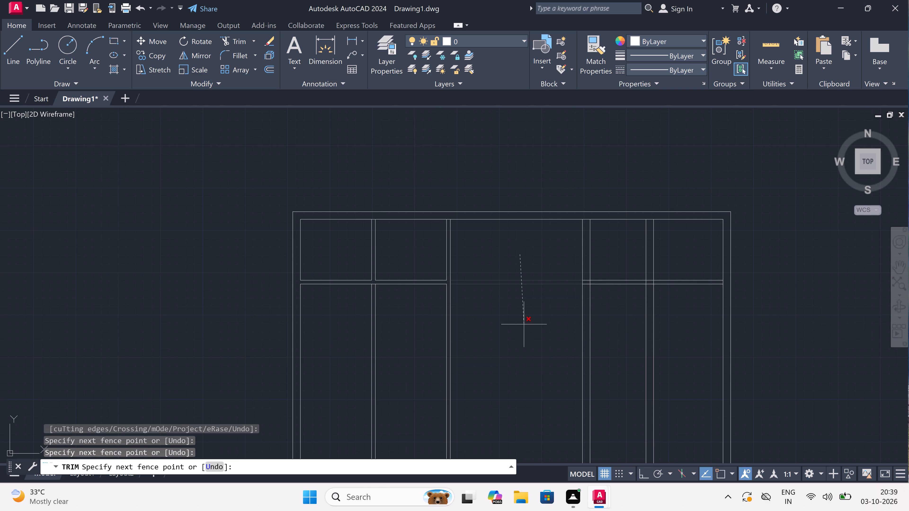
click(525, 339)
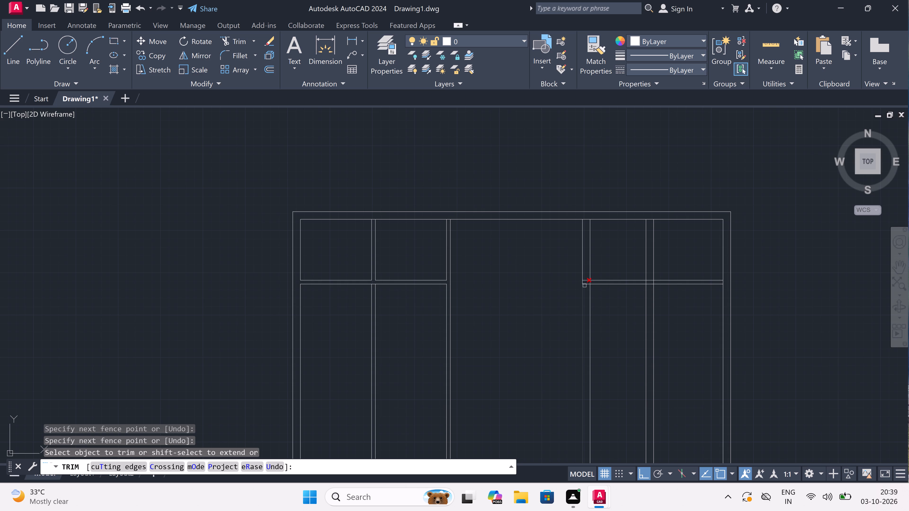
Trim the two horizontal partition line segments inside the thickness of the third vertical wall.
scroll(589, 292, up, 2)
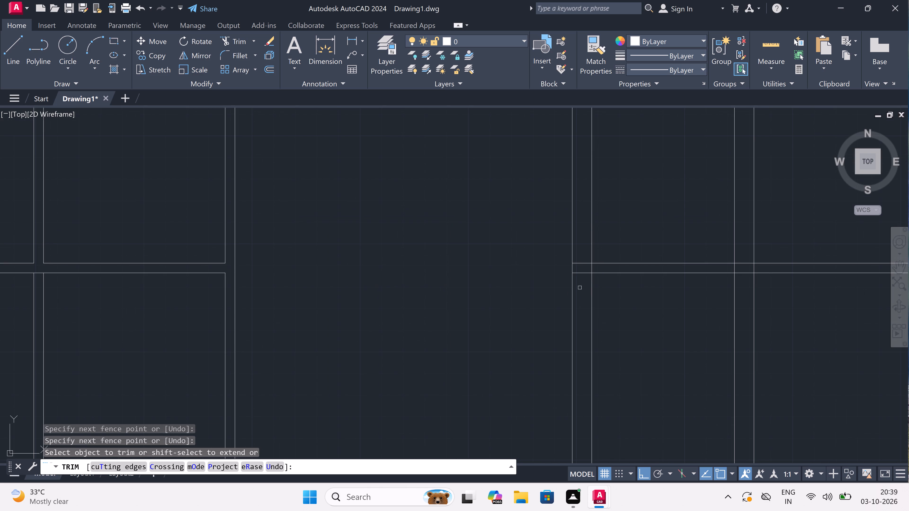
double_click(580, 288)
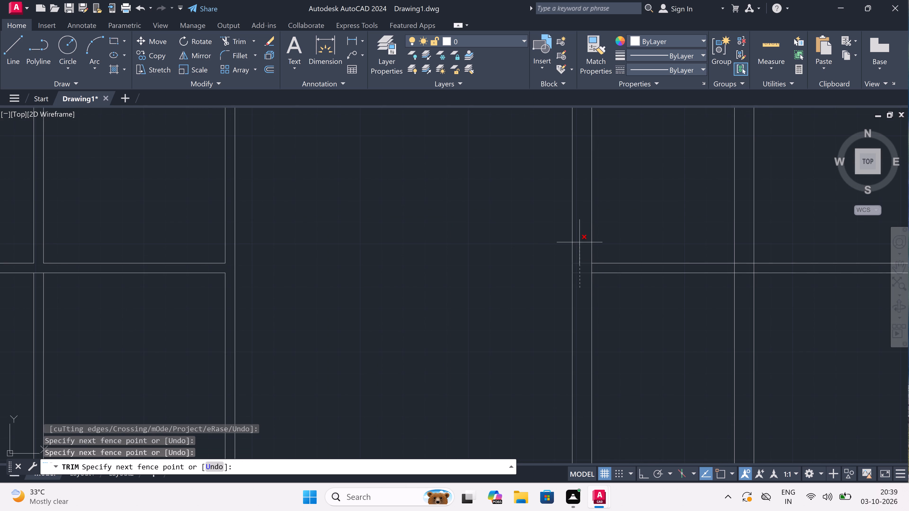
double_click(580, 242)
scroll(598, 266, up, 3)
double_click(596, 269)
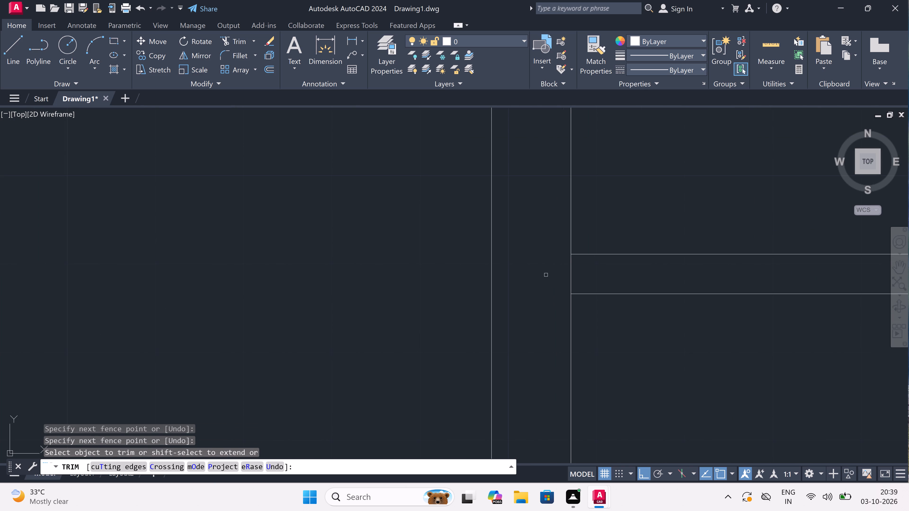
scroll(478, 275, down, 3)
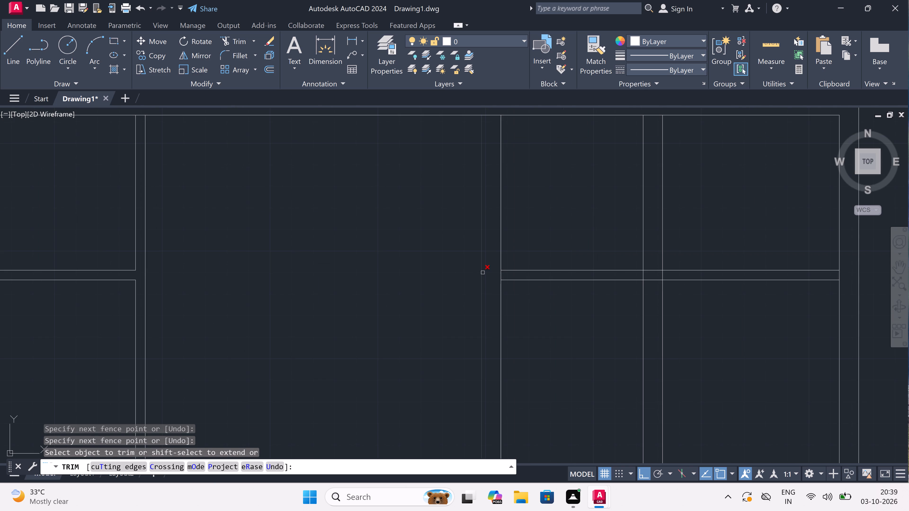
key(Escape)
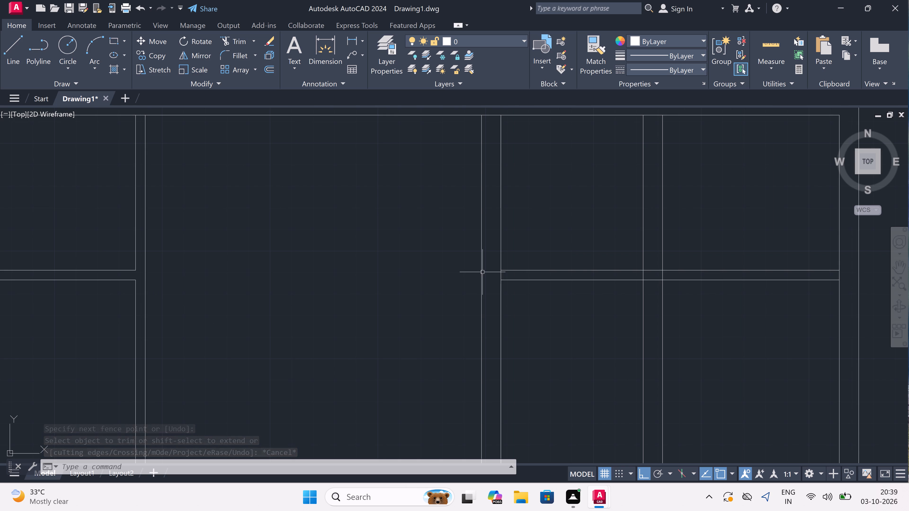
Erase the lower line of the horizontal partition between the third vertical wall and the right exterior wall.
scroll(482, 272, down, 3)
scroll(518, 278, up, 3)
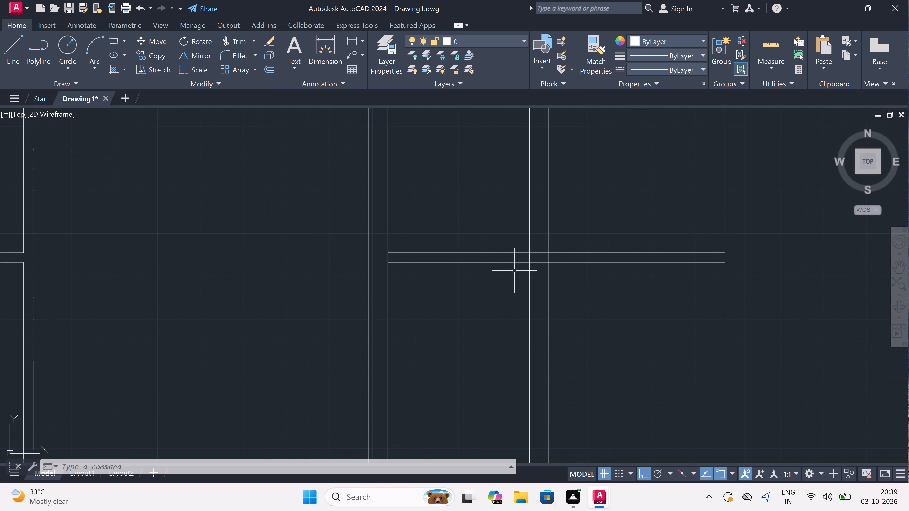
click(495, 262)
key(Delete)
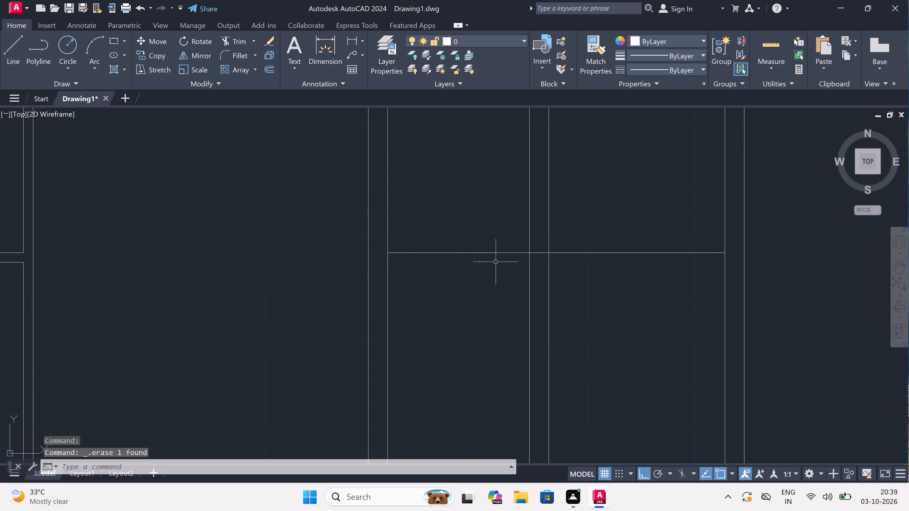
key(0)
key(Delete)
key(Escape)
Offset the remaining horizontal line in the right-hand section 9" downward to form a 9" wall.
text(o)
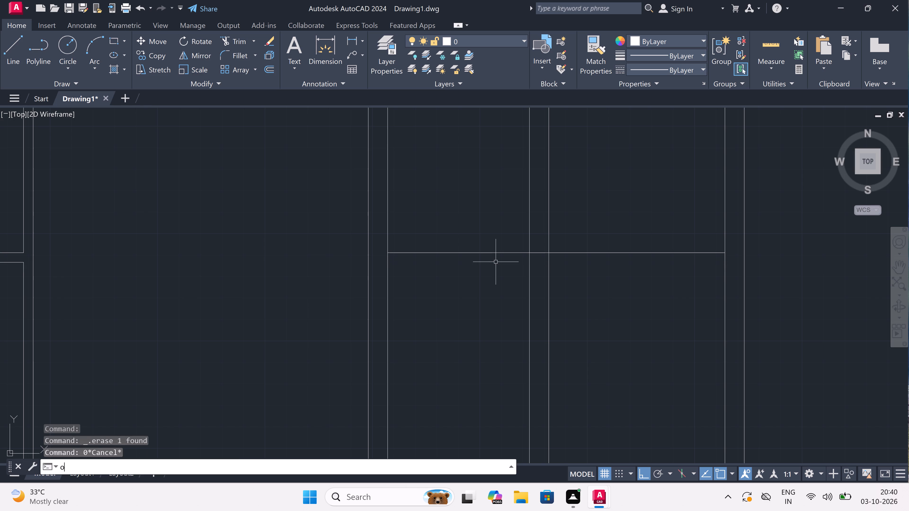
key(space)
click(493, 256)
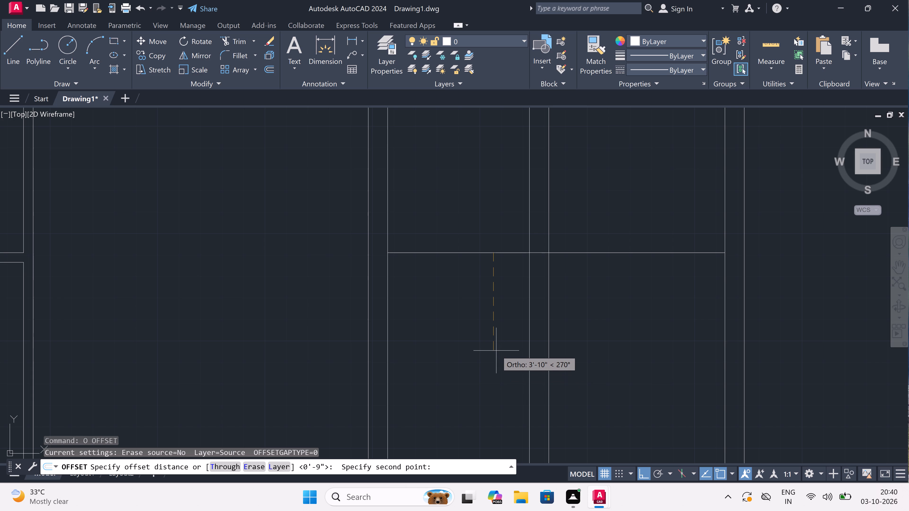
text(9")
key(space)
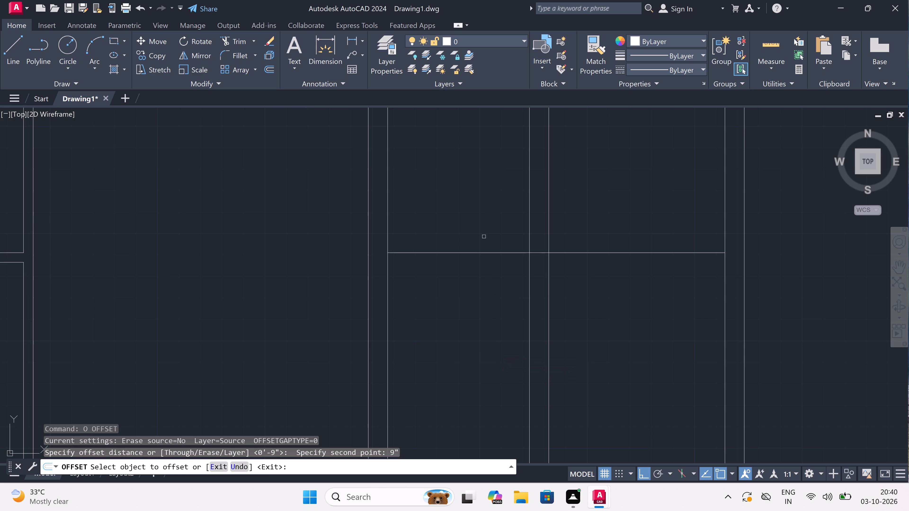
click(483, 252)
double_click(498, 331)
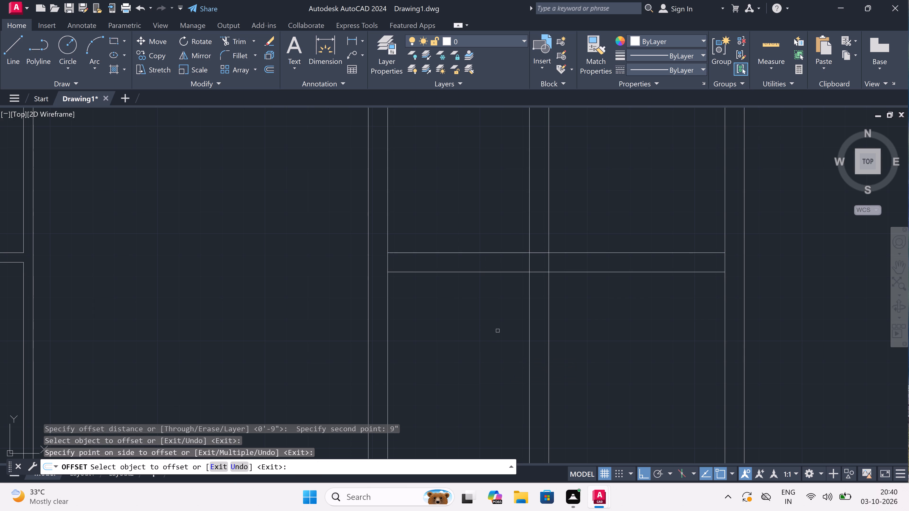
key(Escape)
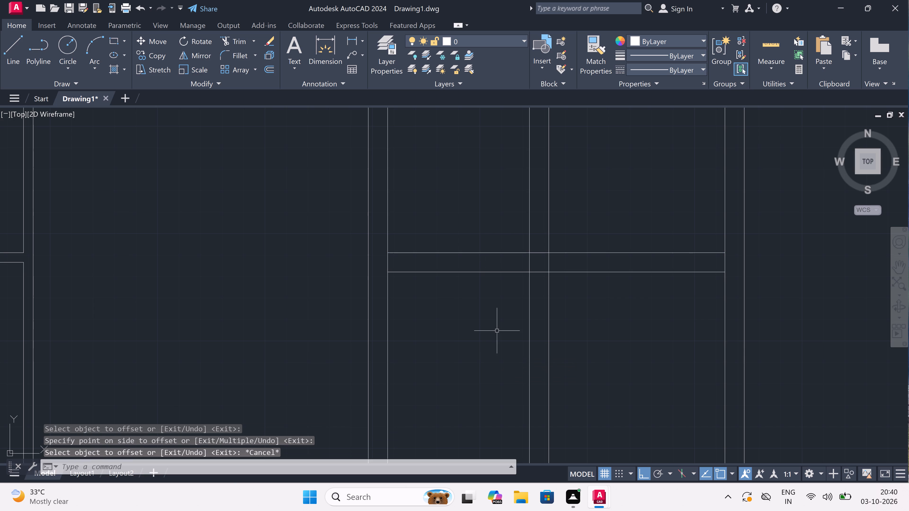
Trim the third and fourth vertical walls' lines crossing the right-hand horizontal wall, and its upper line inside the fourth wall.
text(tr)
key(space)
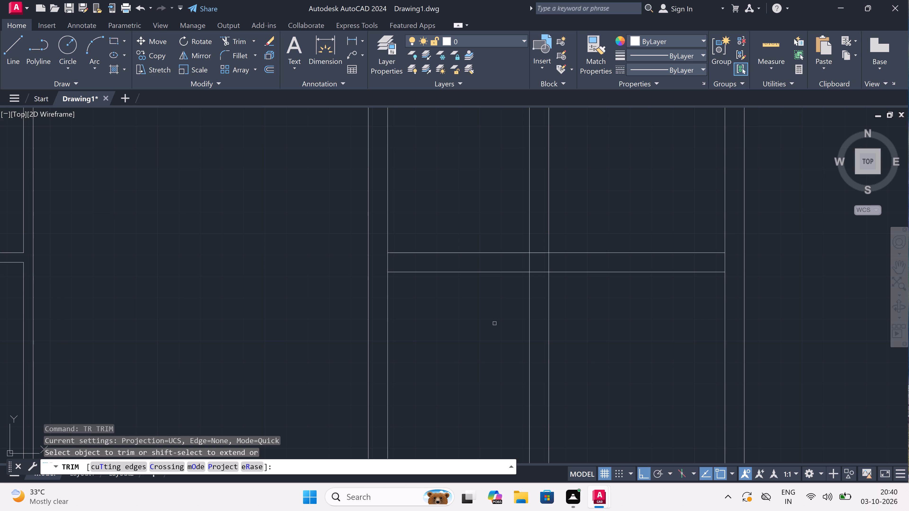
double_click(379, 260)
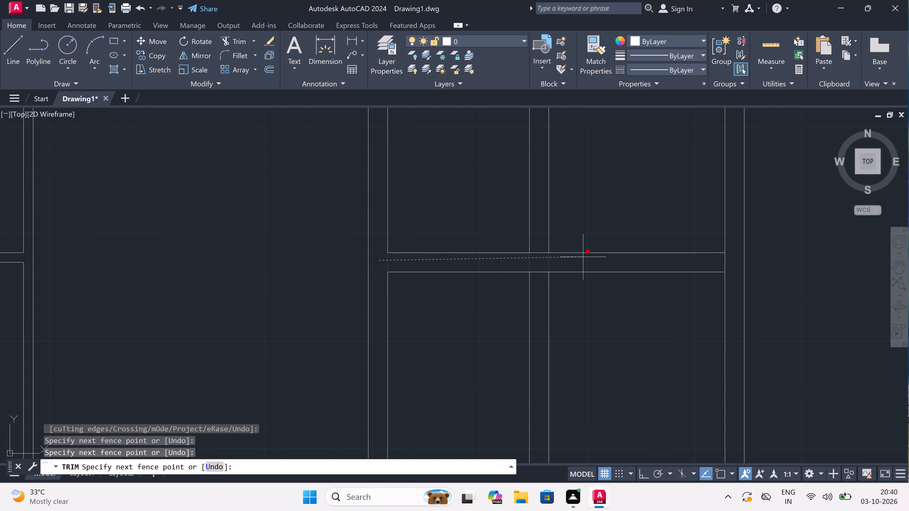
double_click(583, 257)
double_click(538, 260)
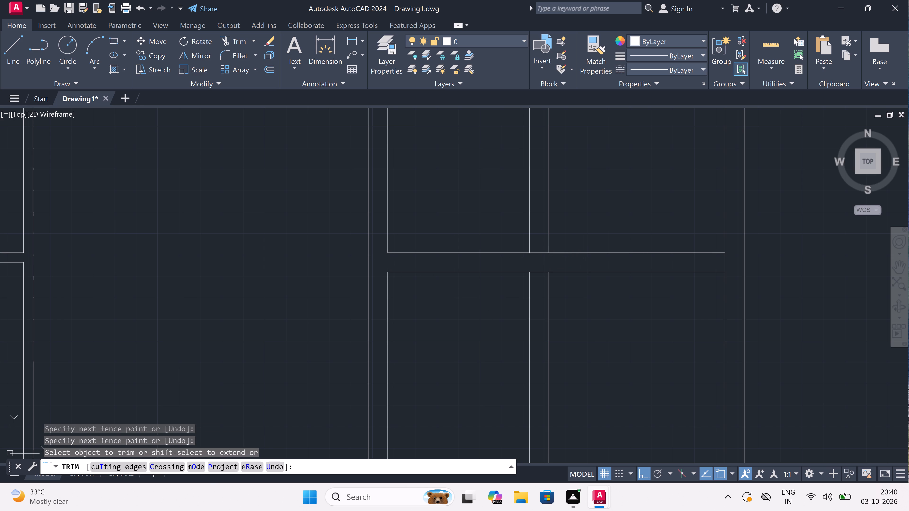
double_click(534, 237)
scroll(534, 237, down, 2)
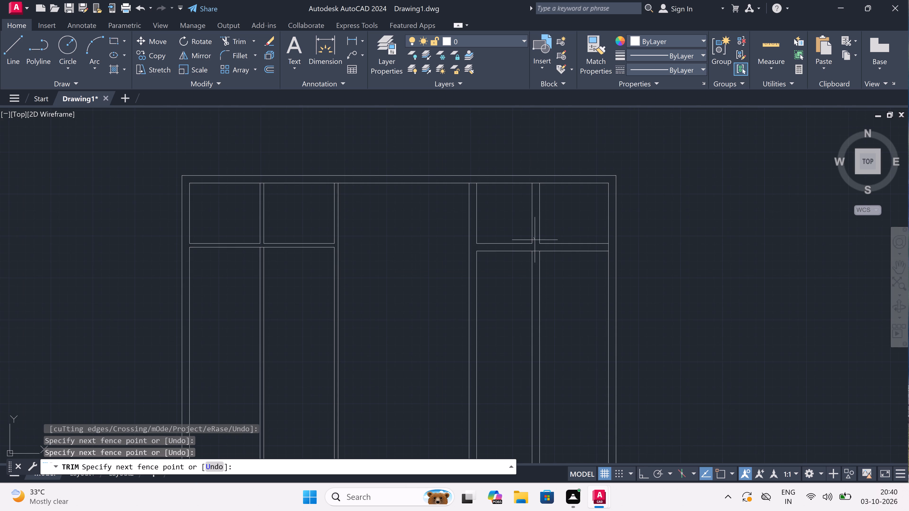
scroll(527, 223, up, 3)
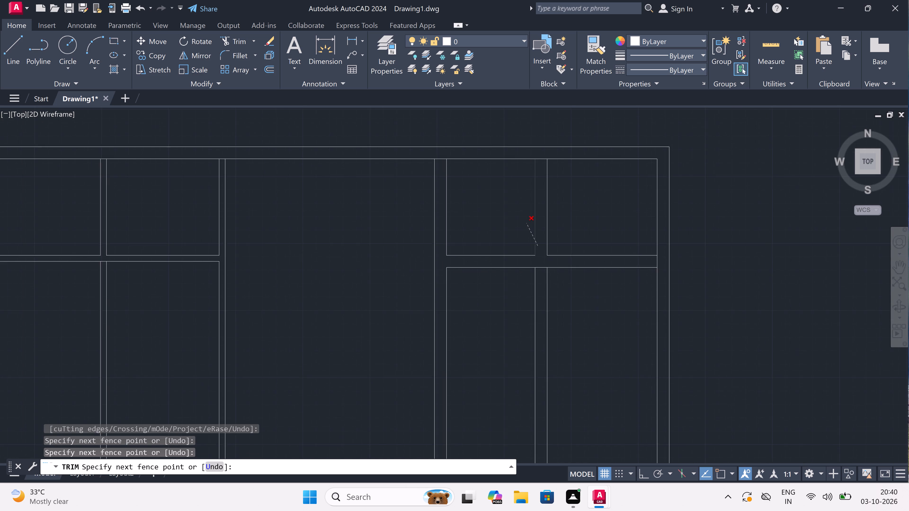
click(564, 229)
Trim away both lines of the fourth vertical wall below the right-hand horizontal wall.
scroll(564, 229, down, 3)
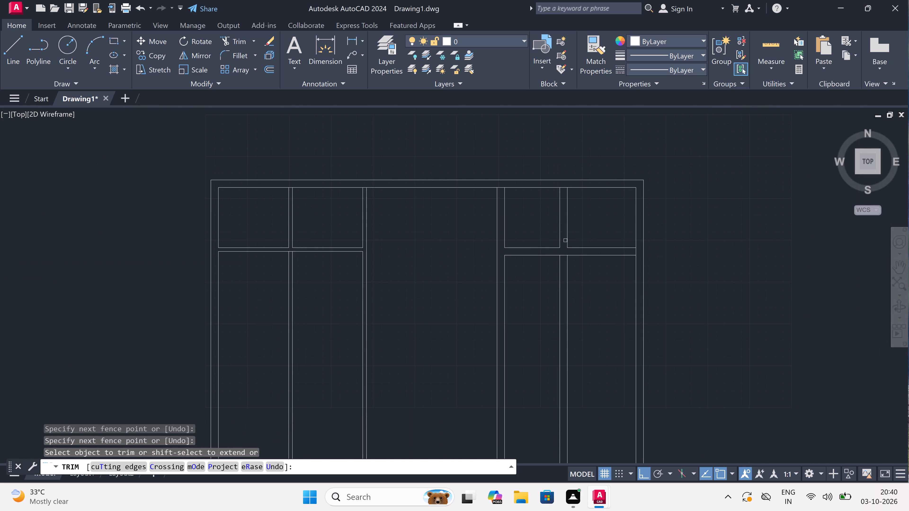
double_click(578, 287)
double_click(543, 289)
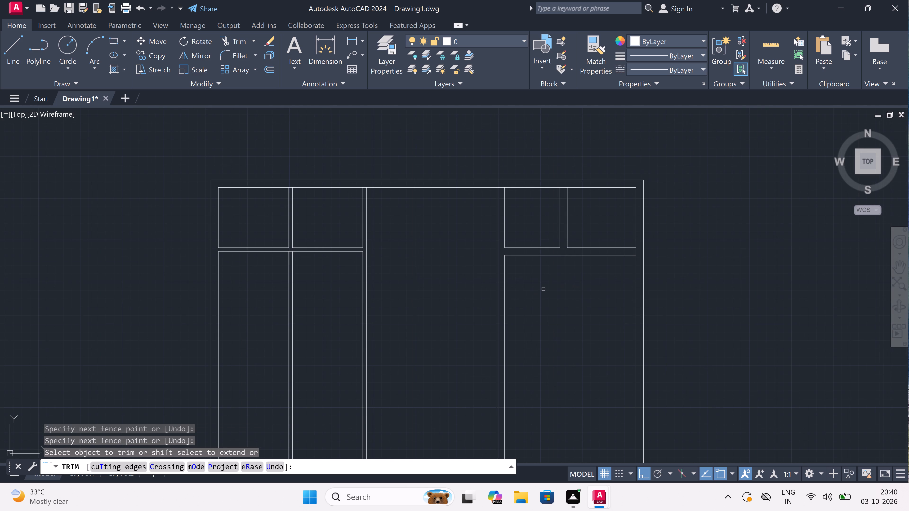
Trim the right exterior wall's inner line where the right-hand horizontal wall meets it.
scroll(543, 289, down, 3)
scroll(553, 269, up, 5)
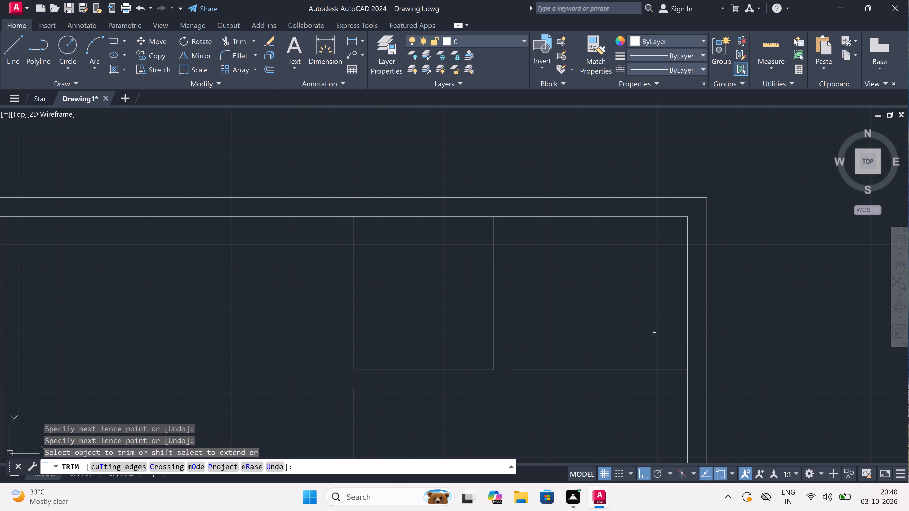
scroll(690, 379, up, 3)
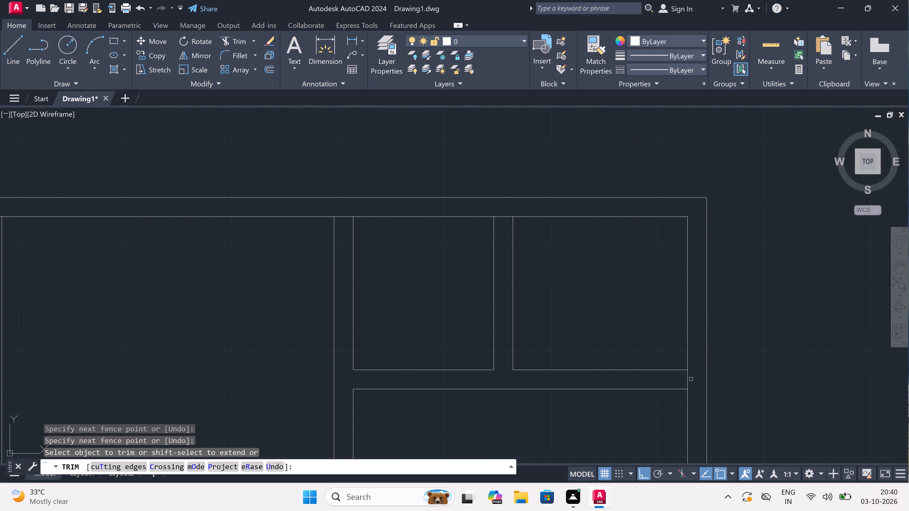
double_click(690, 379)
double_click(625, 381)
scroll(625, 381, down, 4)
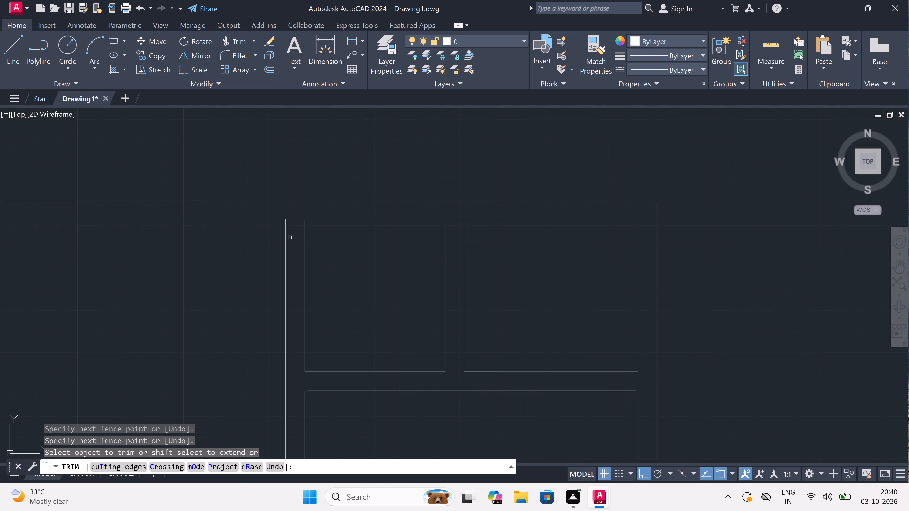
Trim the top exterior wall's inner line where the third and fourth vertical walls meet it.
scroll(292, 225, up, 3)
click(292, 225)
double_click(290, 197)
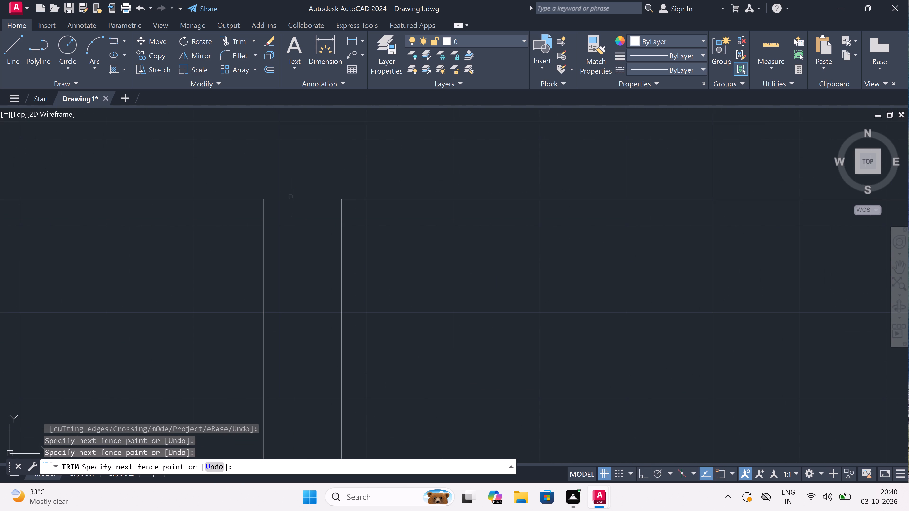
scroll(290, 197, down, 3)
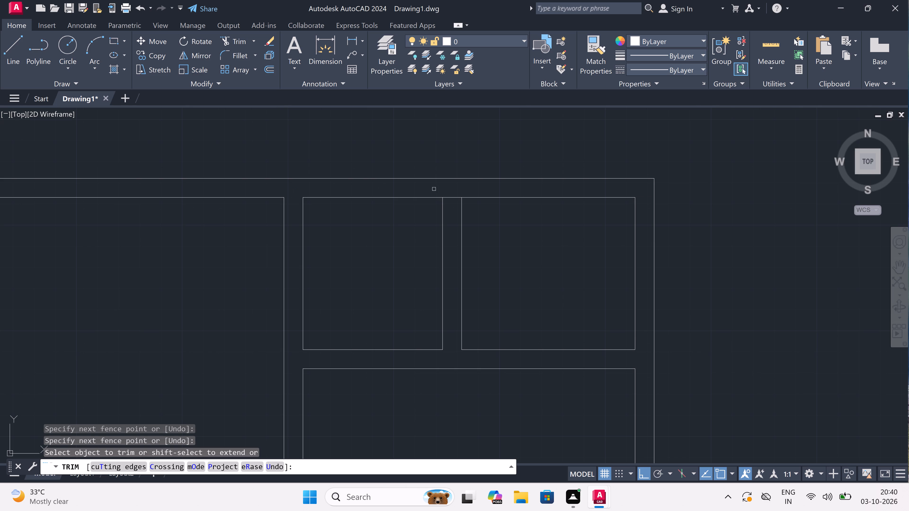
scroll(454, 194, up, 2)
click(449, 190)
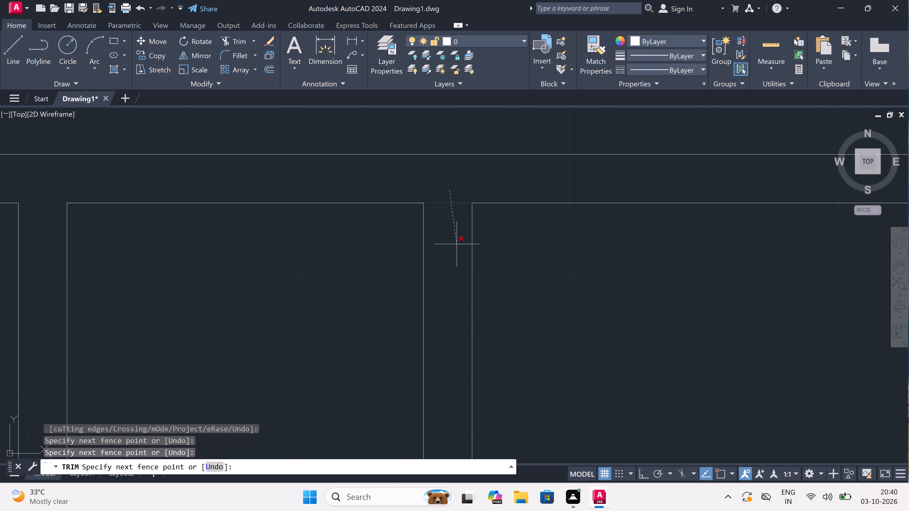
click(459, 258)
scroll(459, 257, down, 5)
scroll(447, 281, up, 3)
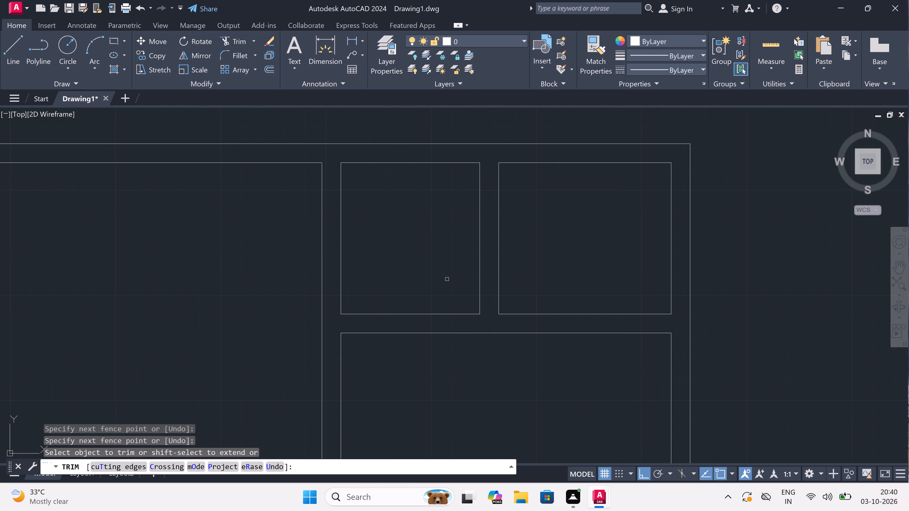
key(Escape)
Draw two vertical lines across the right-hand horizontal wall, marking an opening below the room between the third and fourth vertical walls.
text(l)
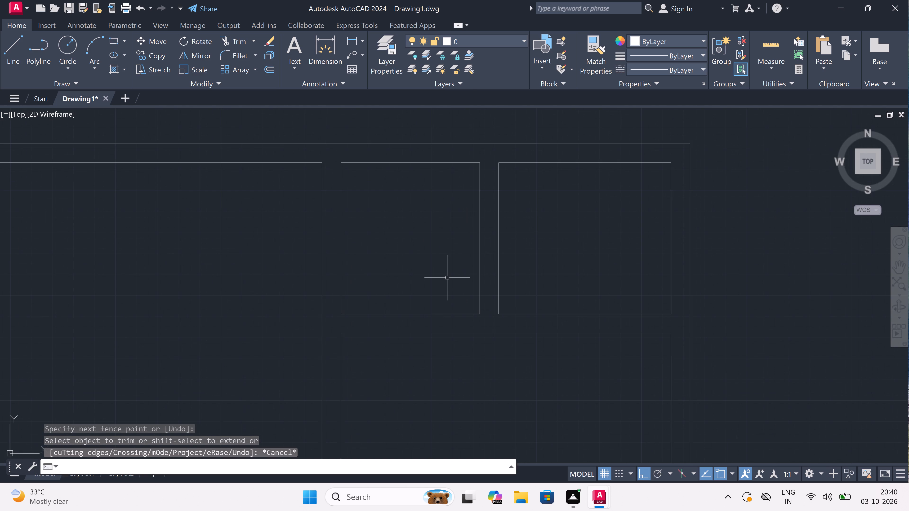
key(space)
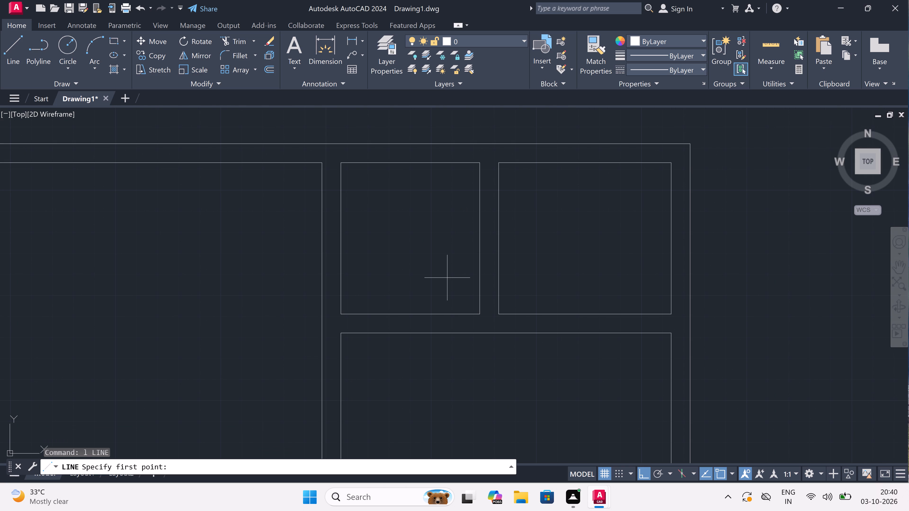
double_click(376, 313)
click(377, 332)
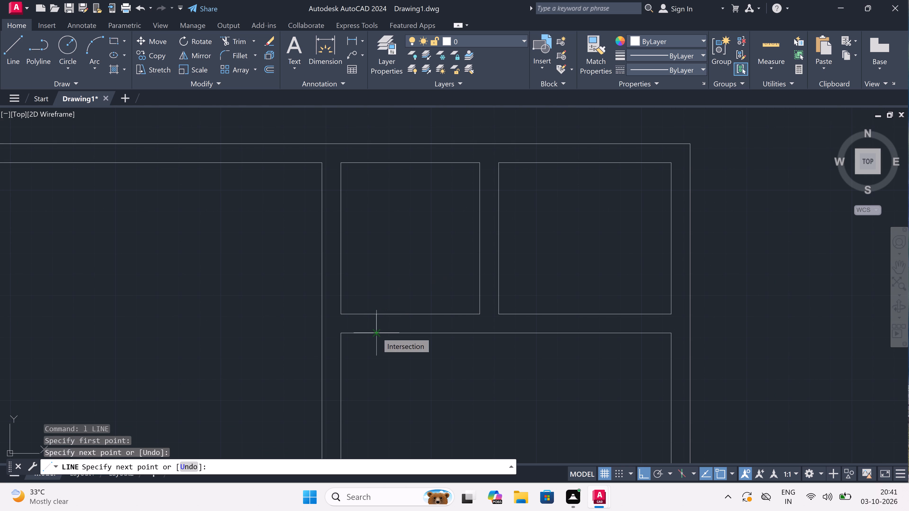
key(Escape)
key(space)
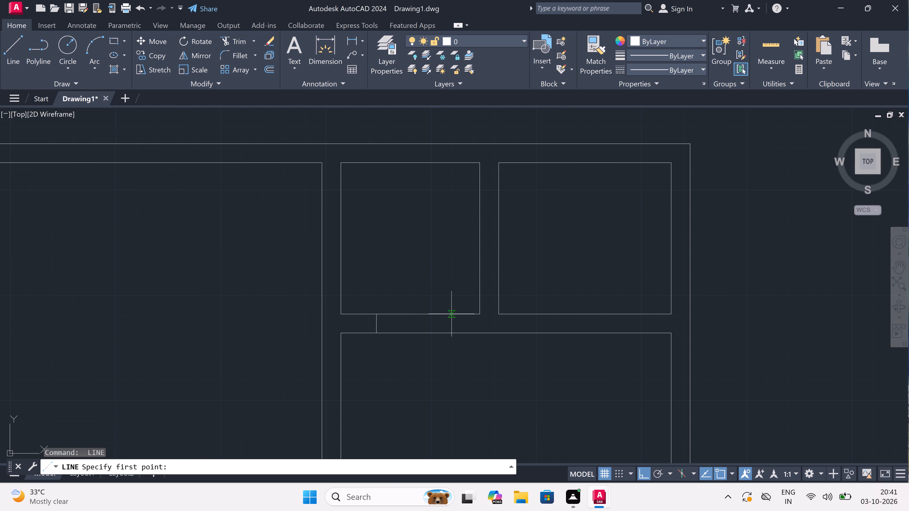
double_click(451, 314)
double_click(452, 337)
key(Escape)
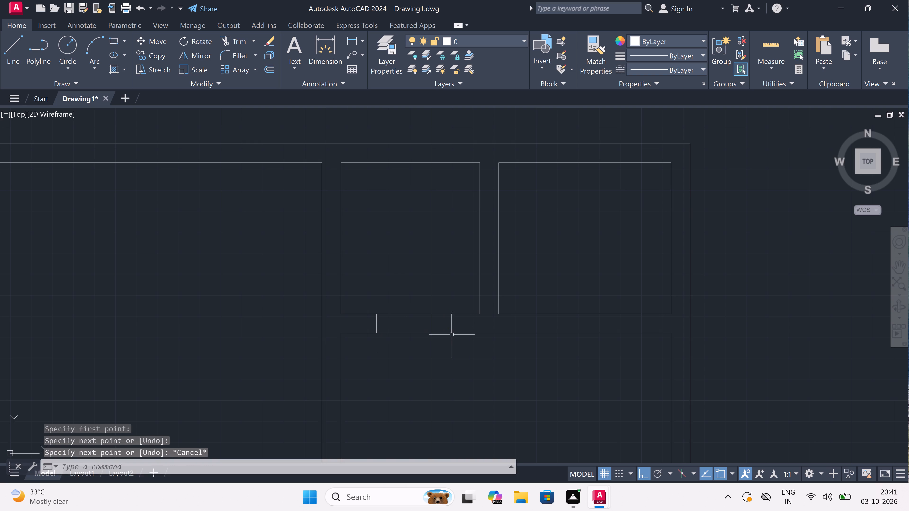
Draw a horizontal line across the fourth vertical wall, a little above the right-hand horizontal wall, as the lower door jamb.
key(space)
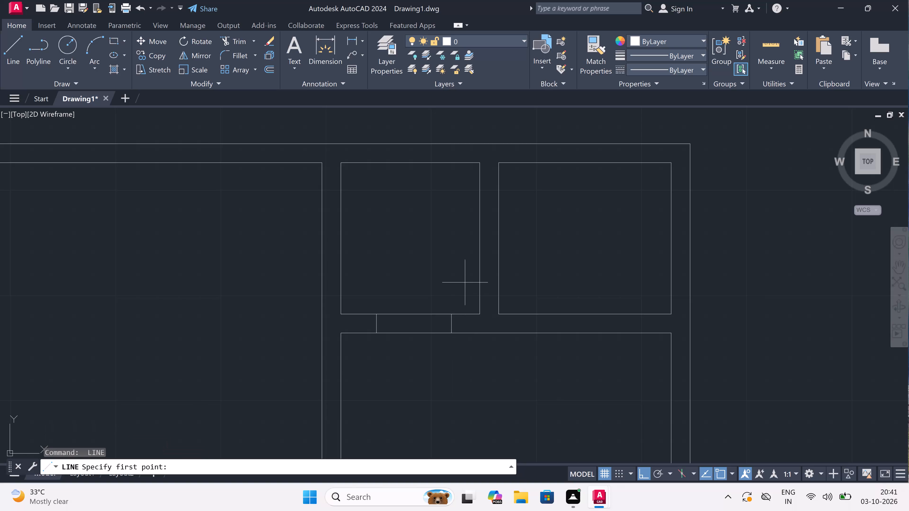
scroll(474, 291, up, 2)
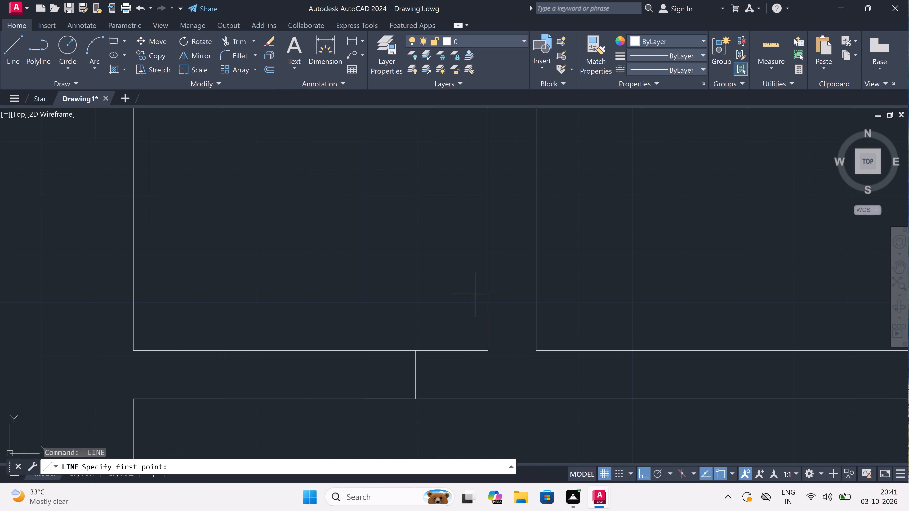
click(485, 316)
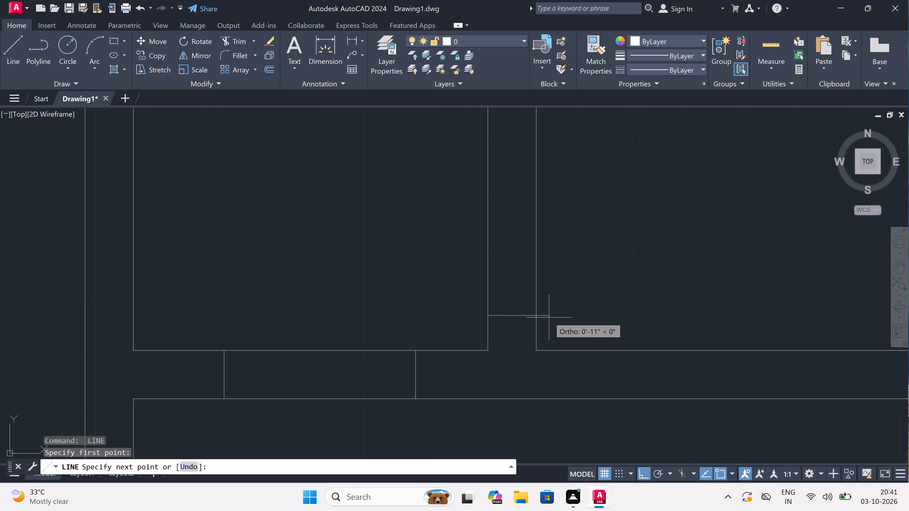
double_click(533, 315)
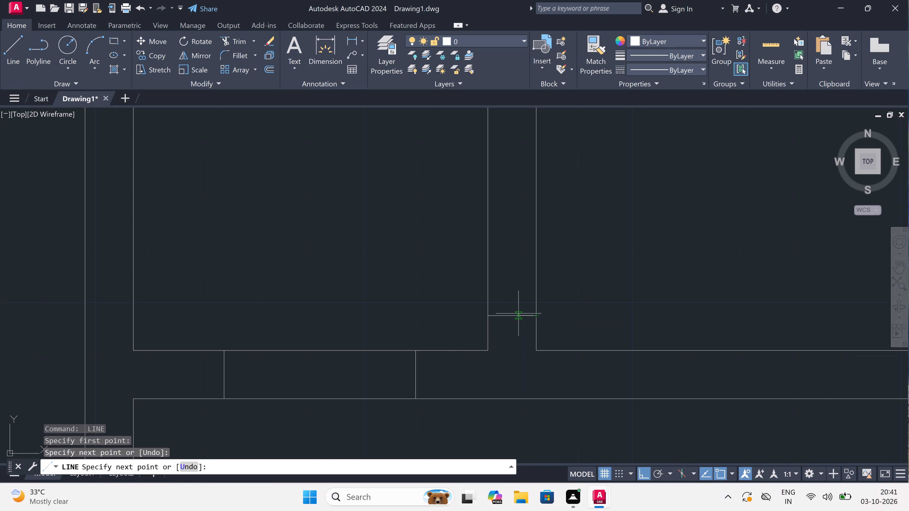
From the lower jamb line's midpoint, draw a 2" stub upward and a 2' door leaf rightward into the corner room.
double_click(518, 313)
double_click(513, 313)
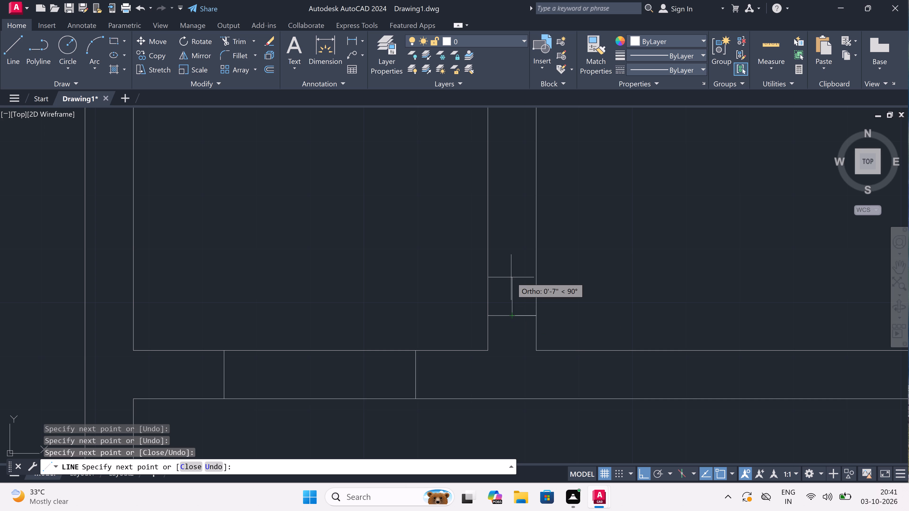
text(2")
key(space)
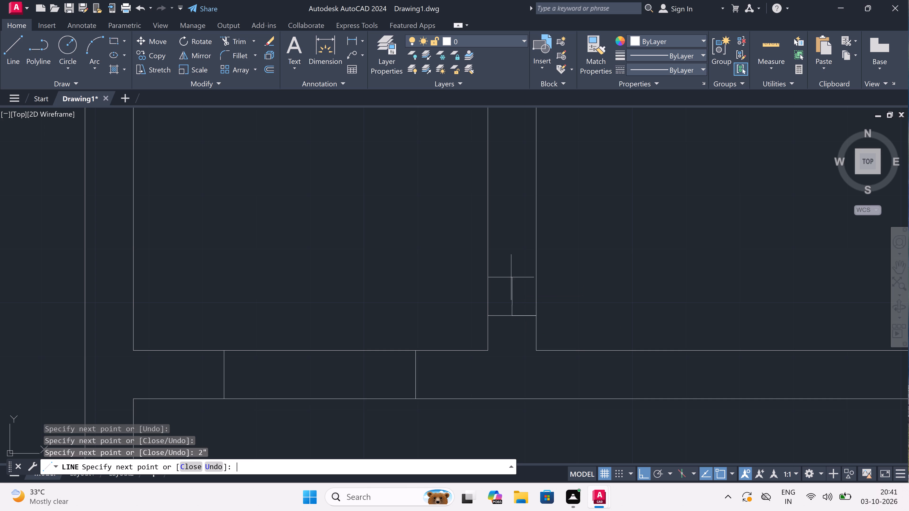
text(2')
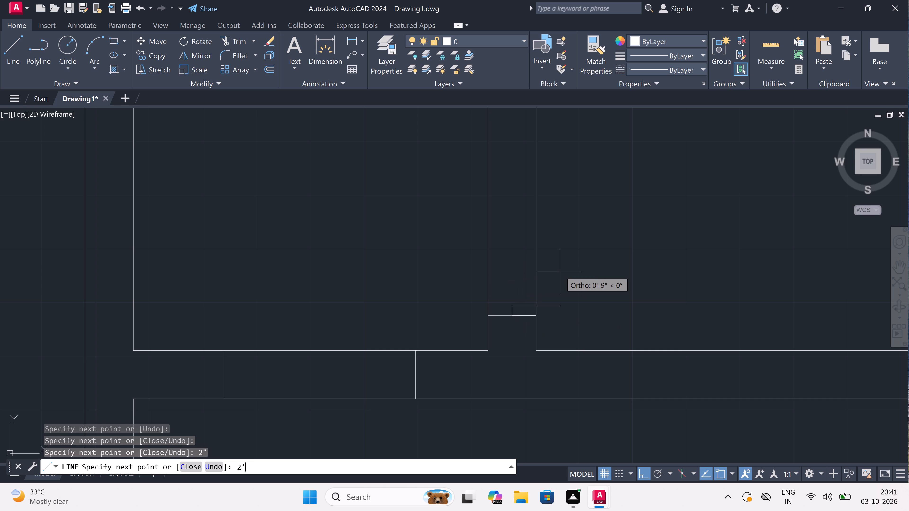
key(space)
key(Escape)
Draw the upper door jamb line across the fourth vertical wall, with a 2" stub downward from its midpoint.
key(space)
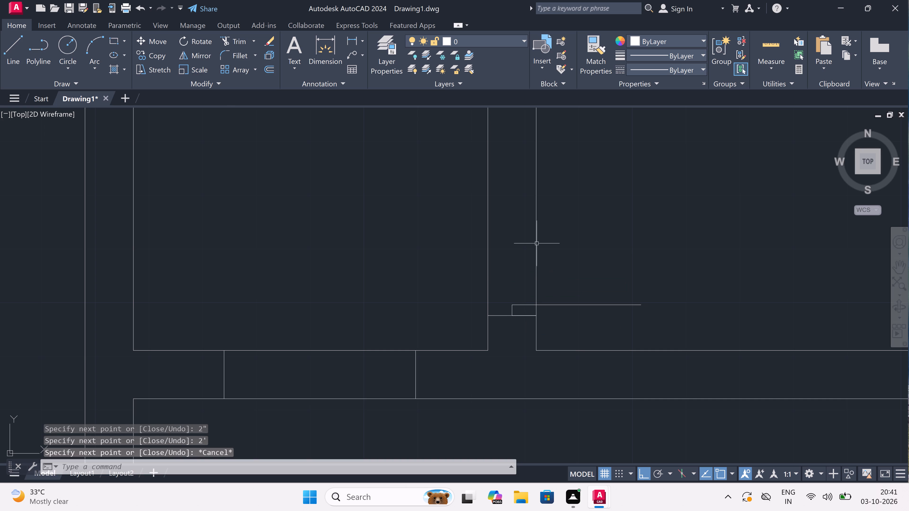
double_click(533, 203)
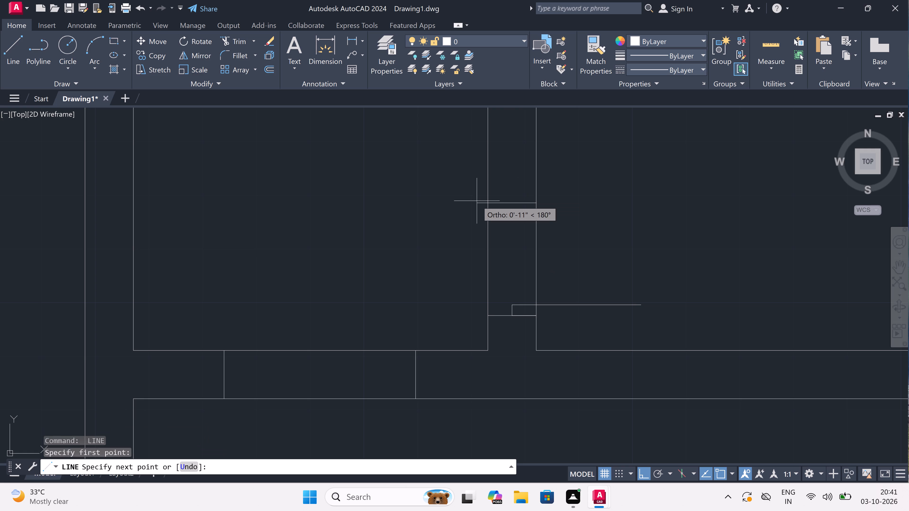
click(485, 201)
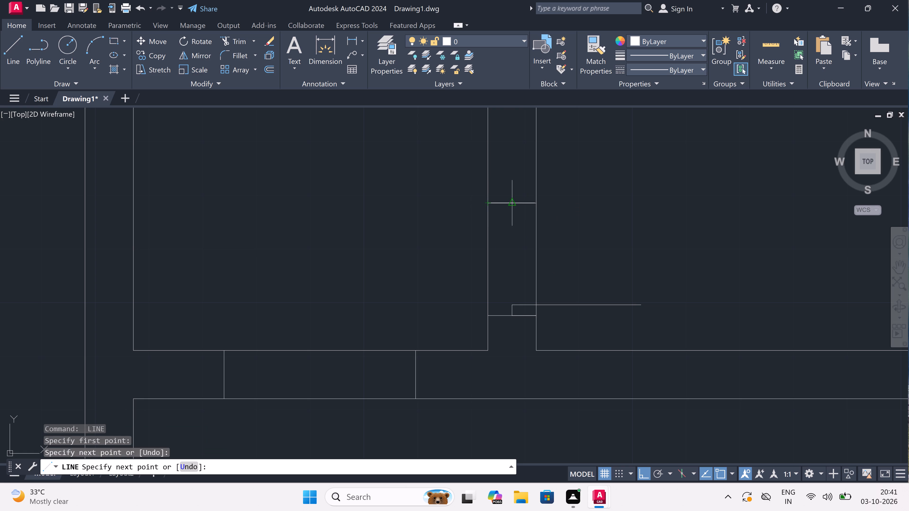
click(512, 202)
click(513, 204)
text(2")
key(space)
key(Escape)
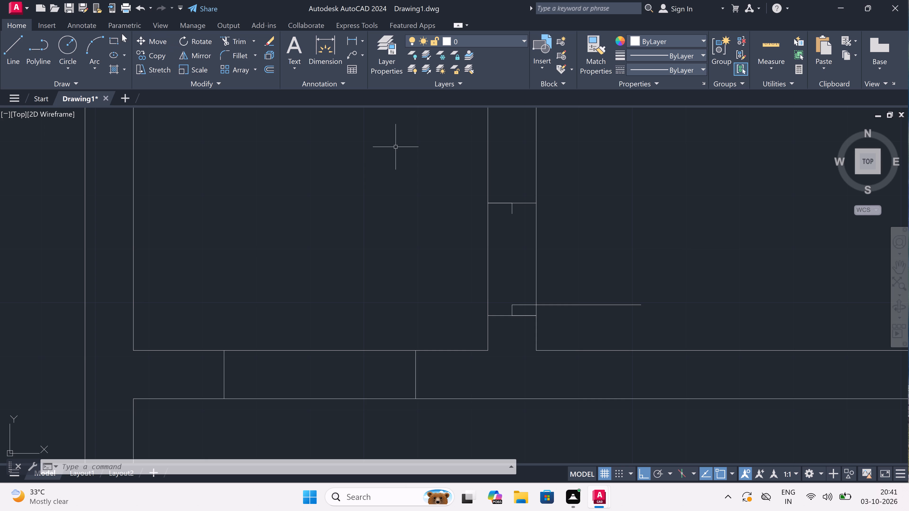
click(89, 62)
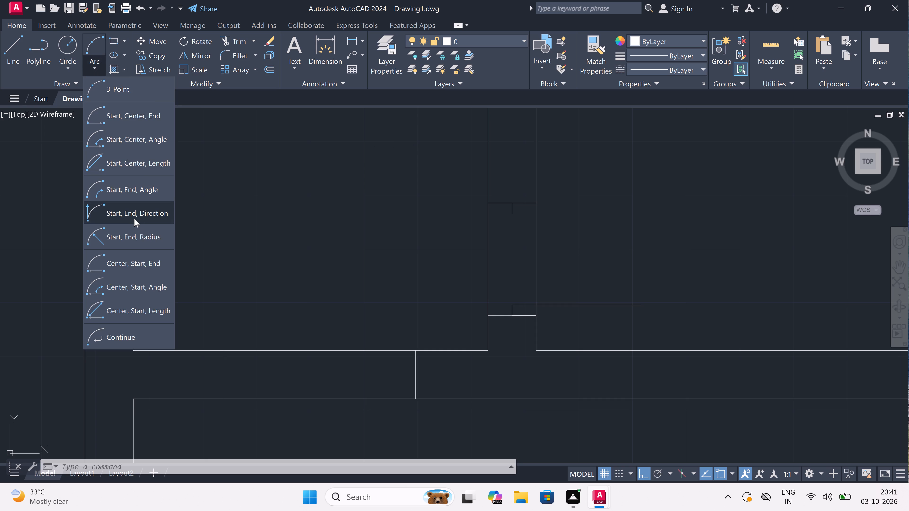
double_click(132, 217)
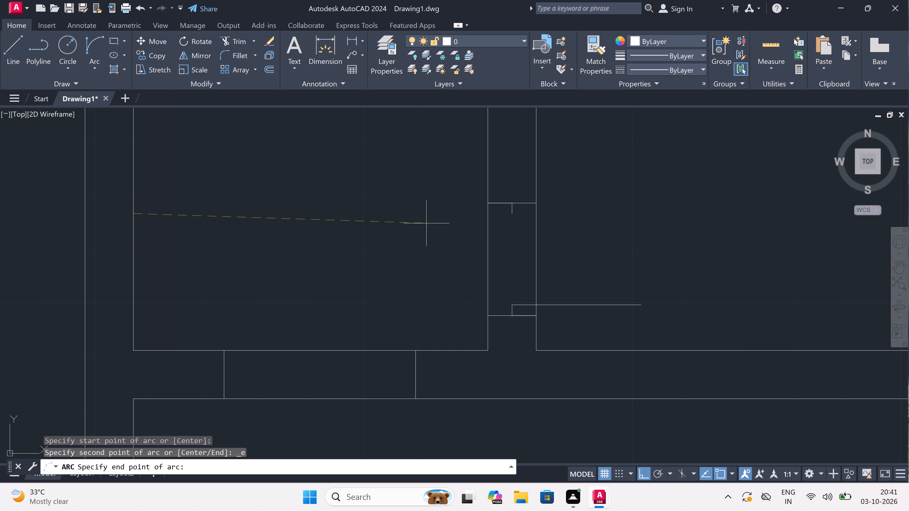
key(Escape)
Draw a three-point door swing arc from the leaf's free end through the upper stub's end, finishing beyond the wall's left line.
key(space)
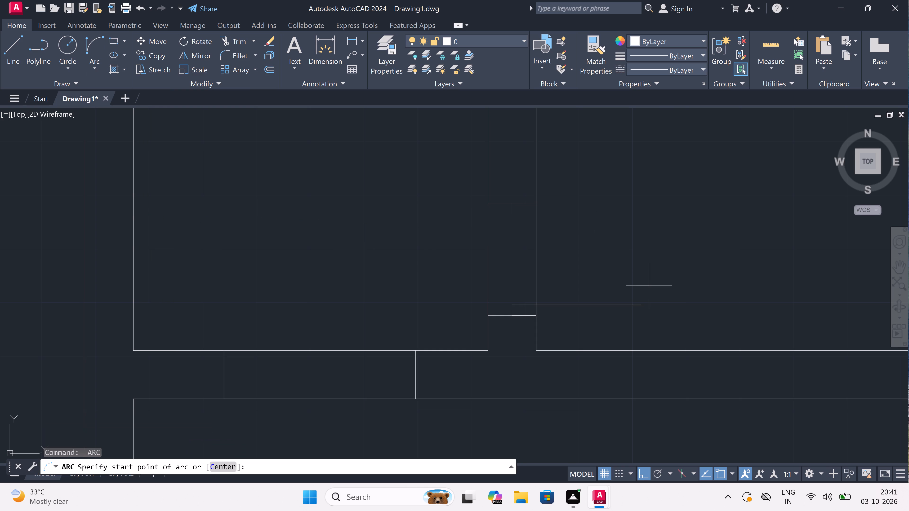
double_click(641, 301)
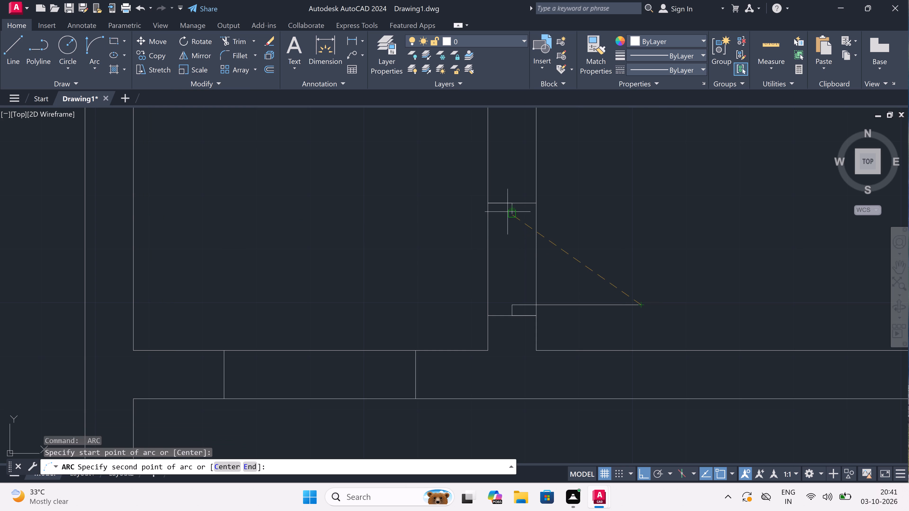
click(513, 216)
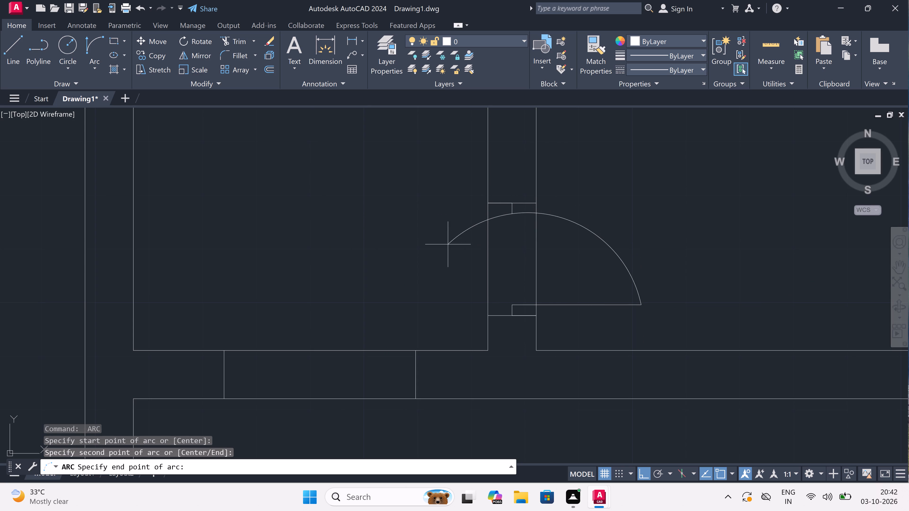
triple_click(466, 253)
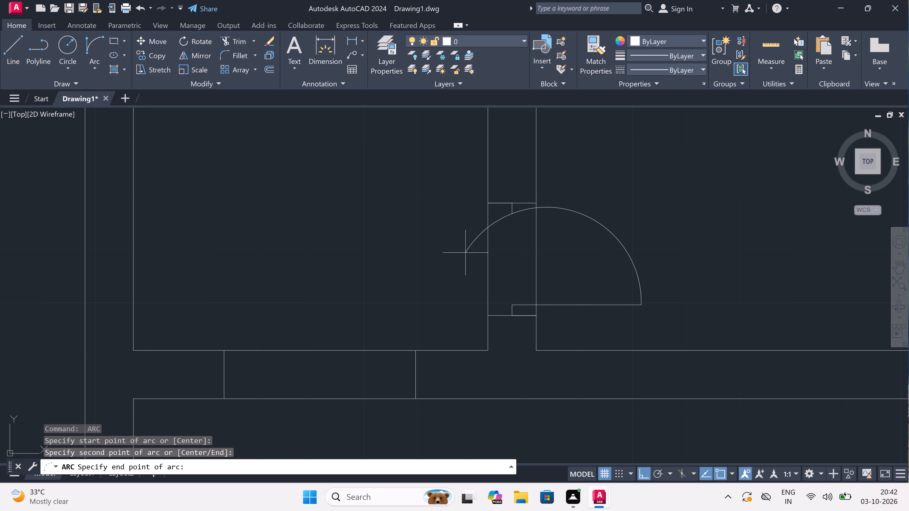
key(Escape)
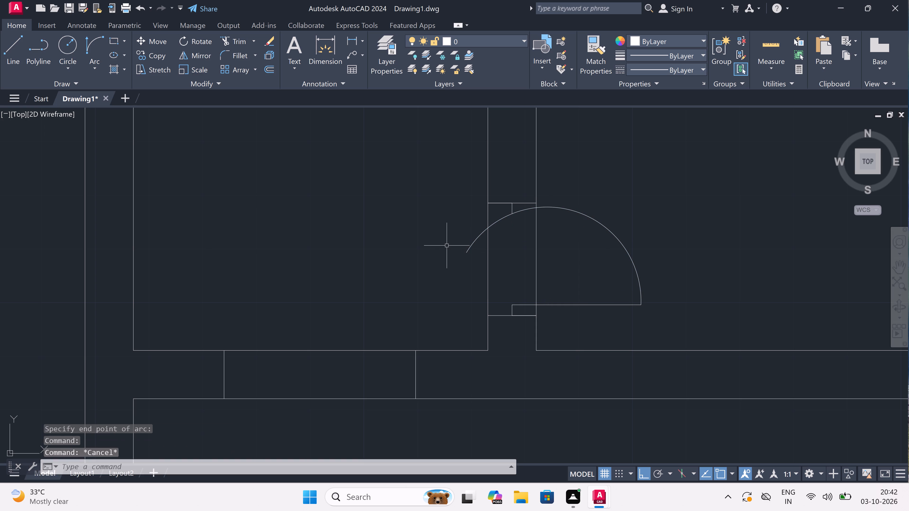
Trim both fourth vertical wall lines inside the door opening and the swing arc's end beyond the wall.
text(tr)
key(space)
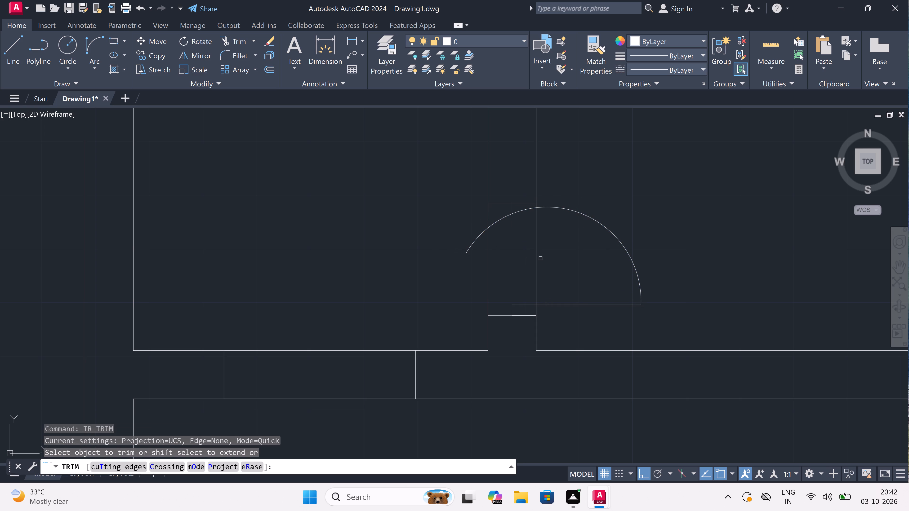
double_click(542, 247)
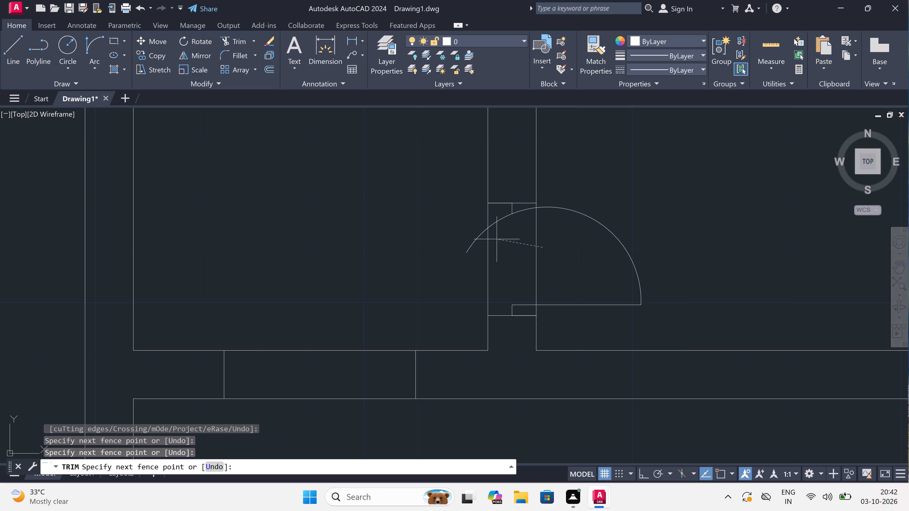
click(415, 218)
Trim the leftover left wall line below the upper jamb and the swing arc's excess past the upper stub.
scroll(484, 216, up, 2)
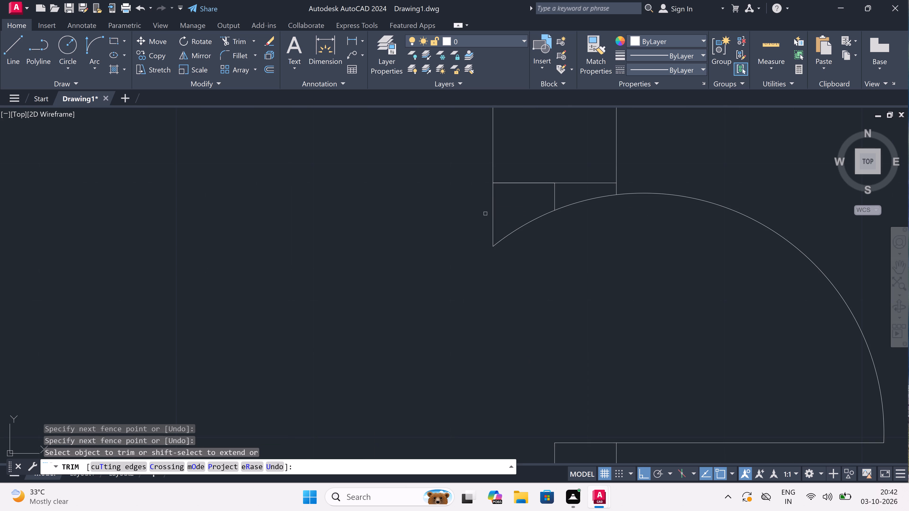
double_click(497, 209)
double_click(471, 209)
double_click(491, 209)
click(548, 241)
click(487, 226)
scroll(456, 225, down, 5)
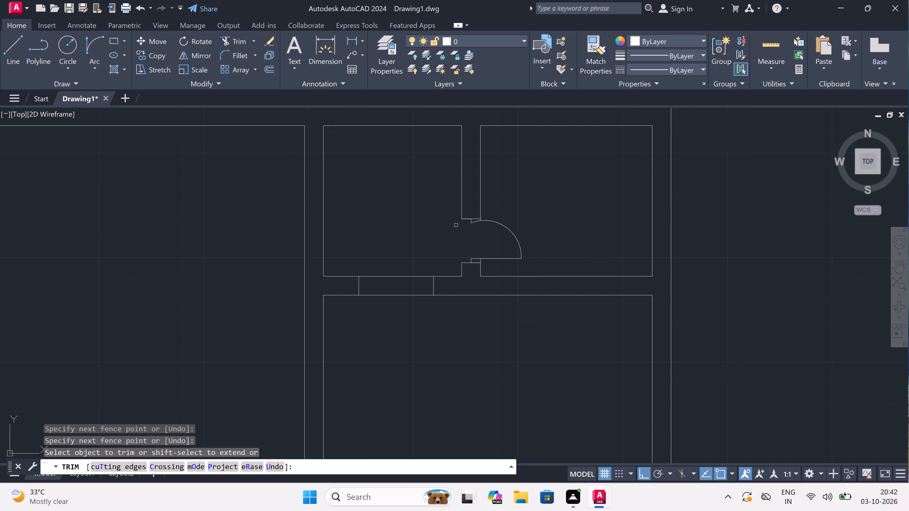
key(Escape)
Trim both lines of the right-hand horizontal wall between the two cross lines to open the passage.
key(space)
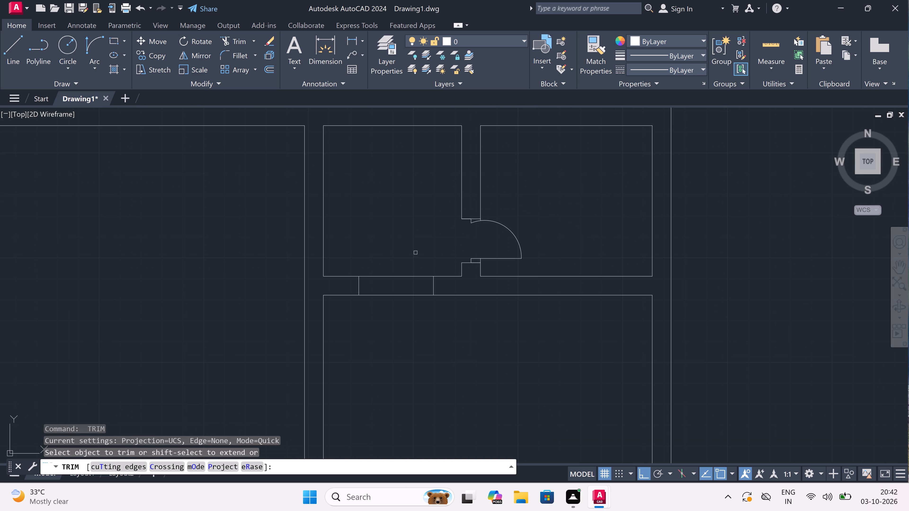
click(408, 247)
click(412, 303)
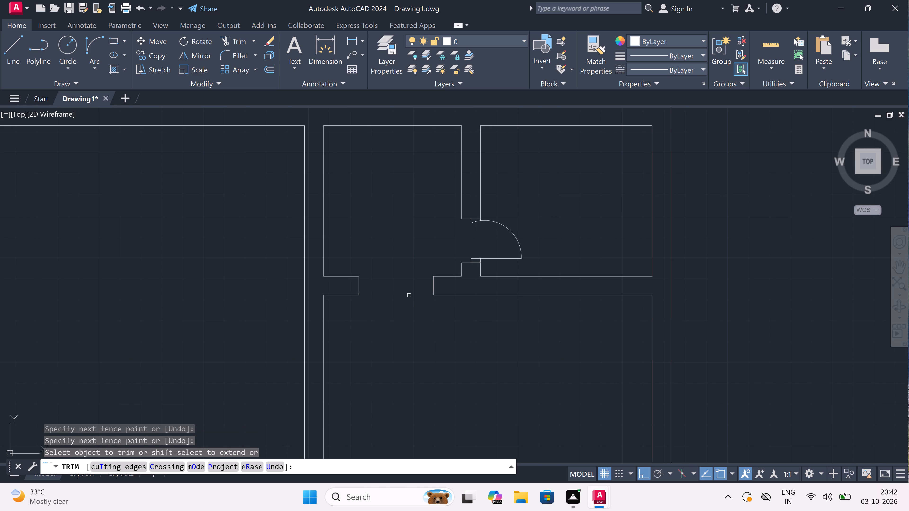
scroll(408, 261, down, 3)
scroll(410, 285, up, 2)
key(Escape)
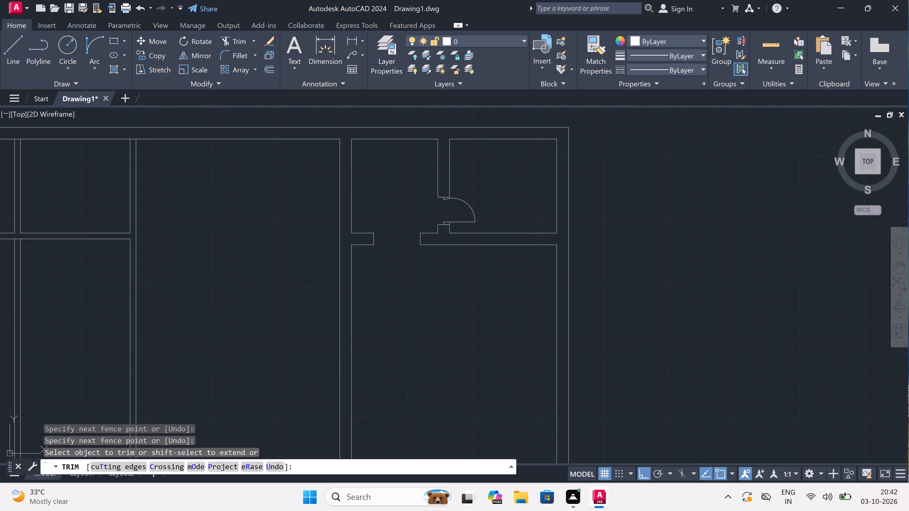
Offset the lower line of the right-hand horizontal wall 15' downward.
key(l)
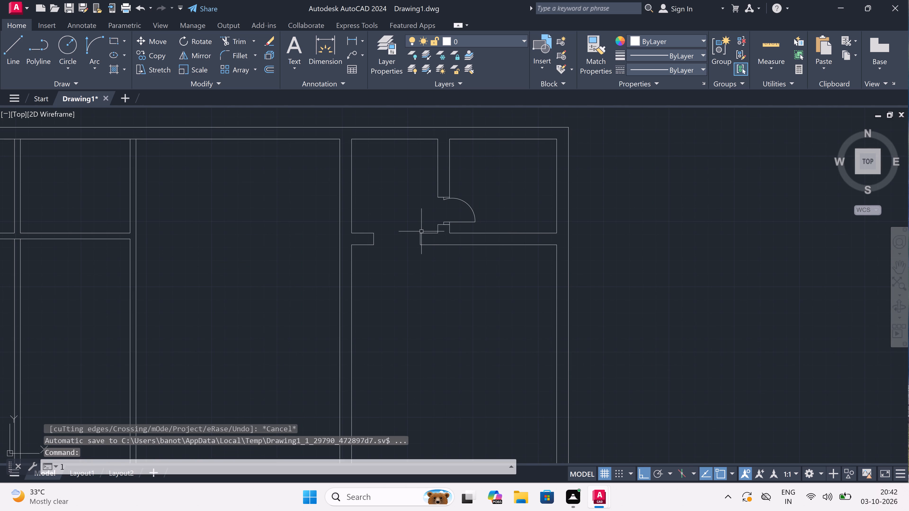
key(Escape)
key(o)
key(space)
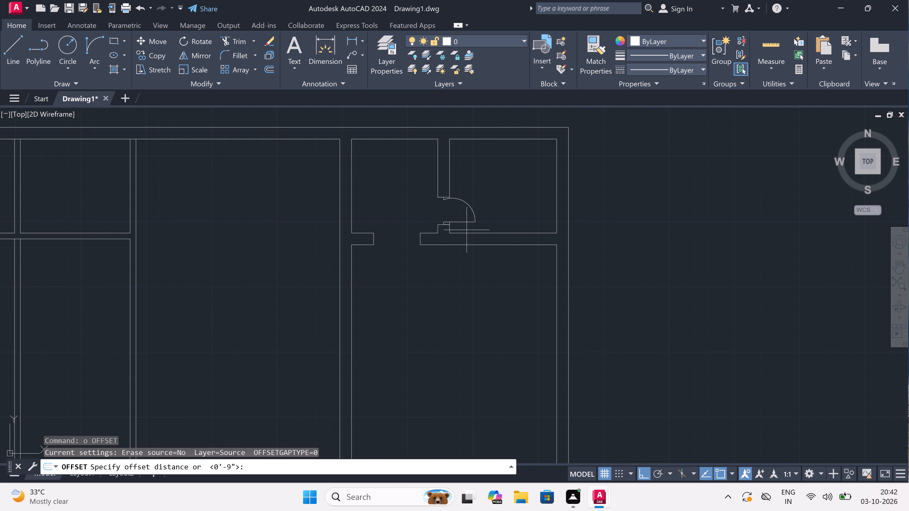
click(465, 242)
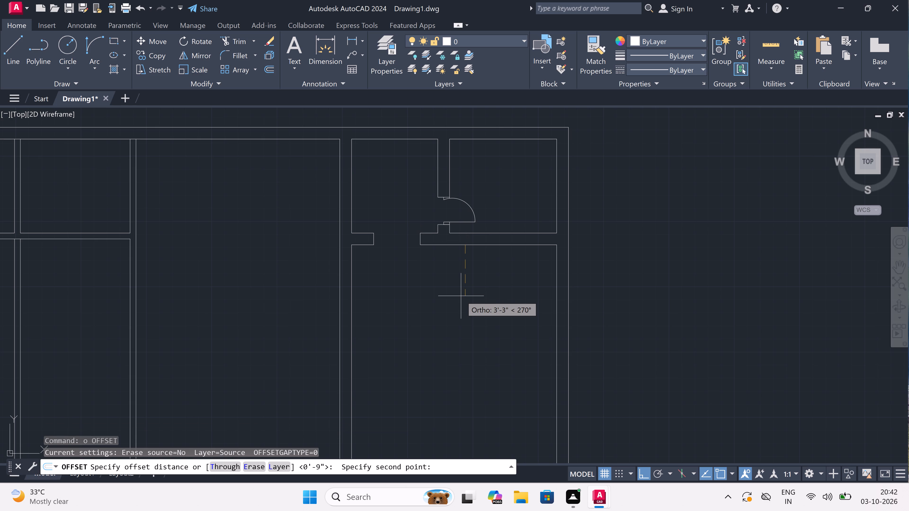
text(15')
key(space)
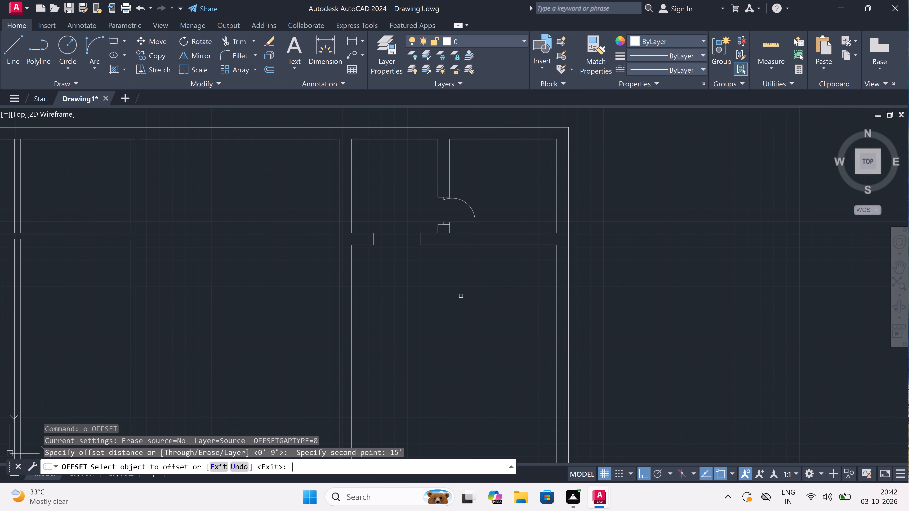
double_click(463, 245)
click(468, 278)
scroll(468, 278, down, 5)
scroll(468, 299, up, 2)
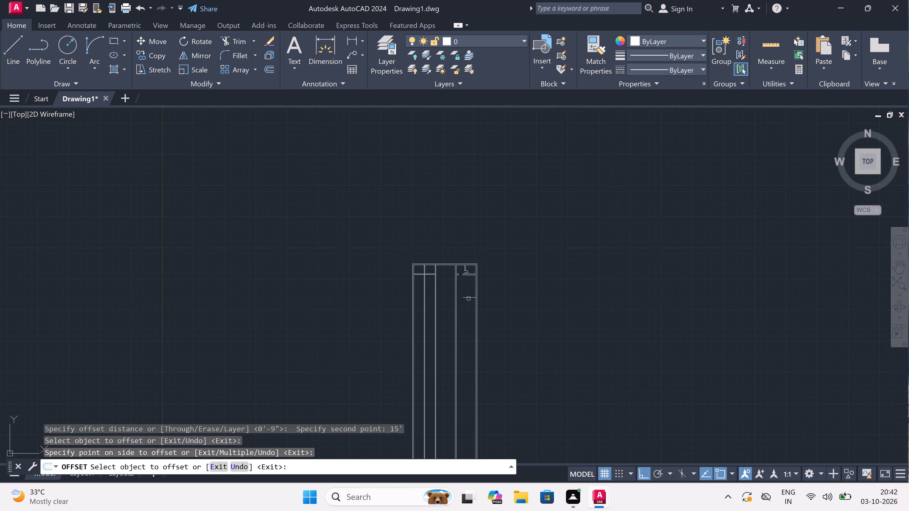
scroll(468, 299, up, 1)
scroll(467, 277, up, 1)
key(Escape)
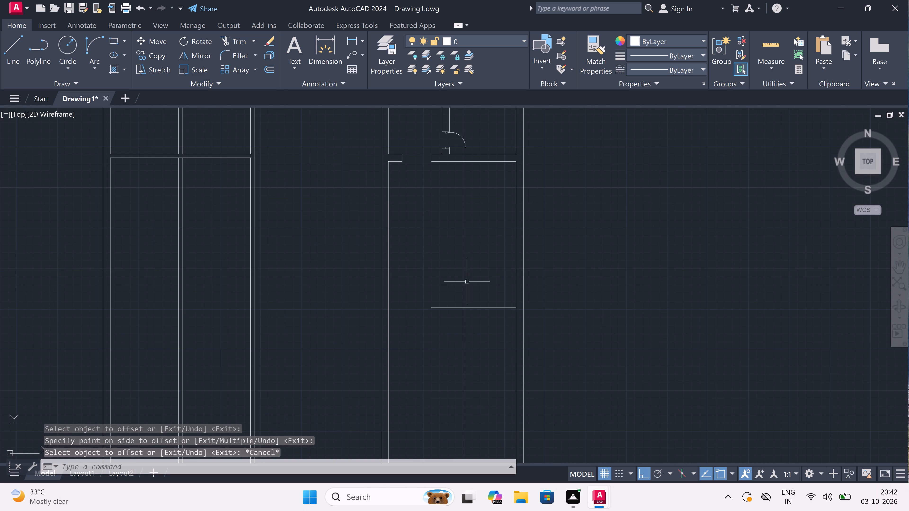
Offset the new horizontal line in the right-hand room 9" downward to form the wall thickness.
key(space)
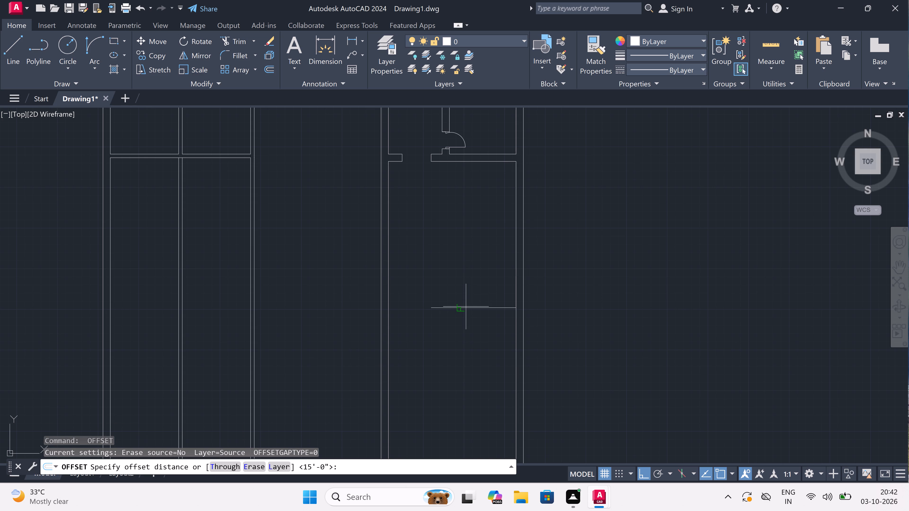
click(463, 307)
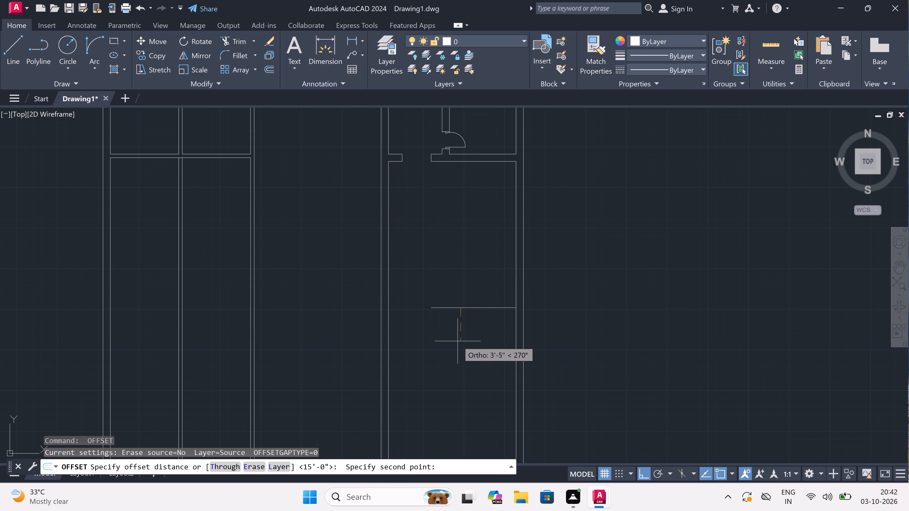
text(9")
key(space)
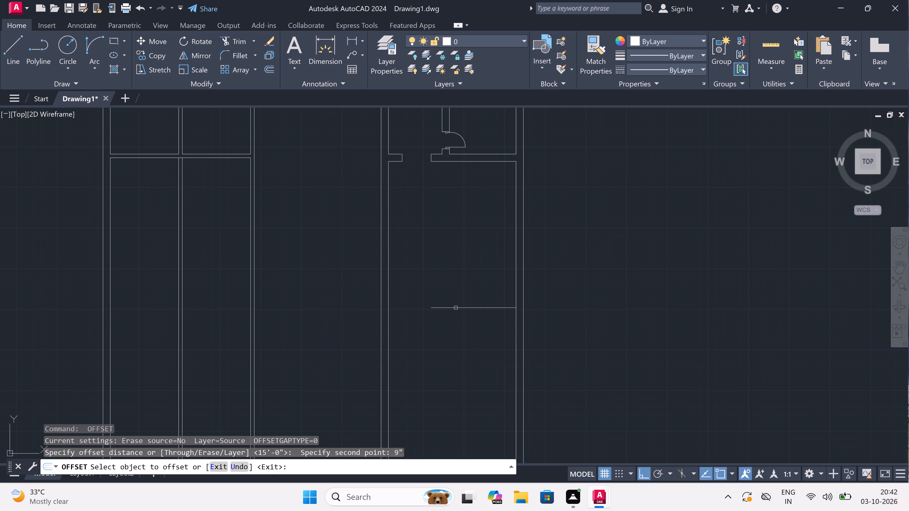
click(456, 308)
double_click(454, 326)
key(Escape)
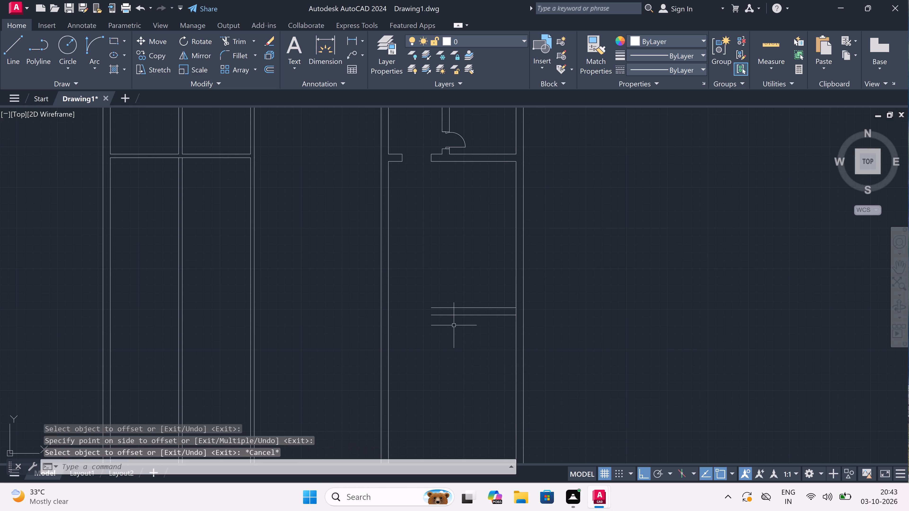
Extend both lines of the new right-hand wall leftward to the far line of the fourth vertical wall.
text(ex)
key(space)
double_click(452, 293)
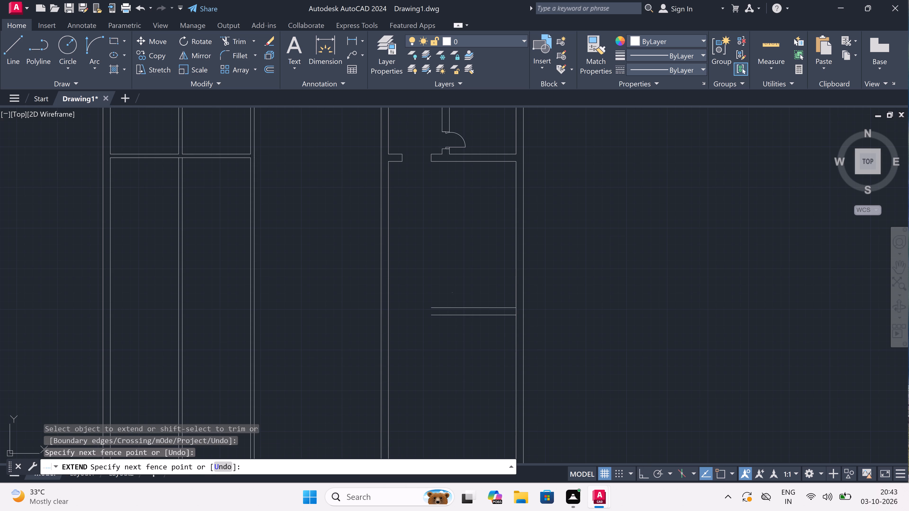
triple_click(452, 380)
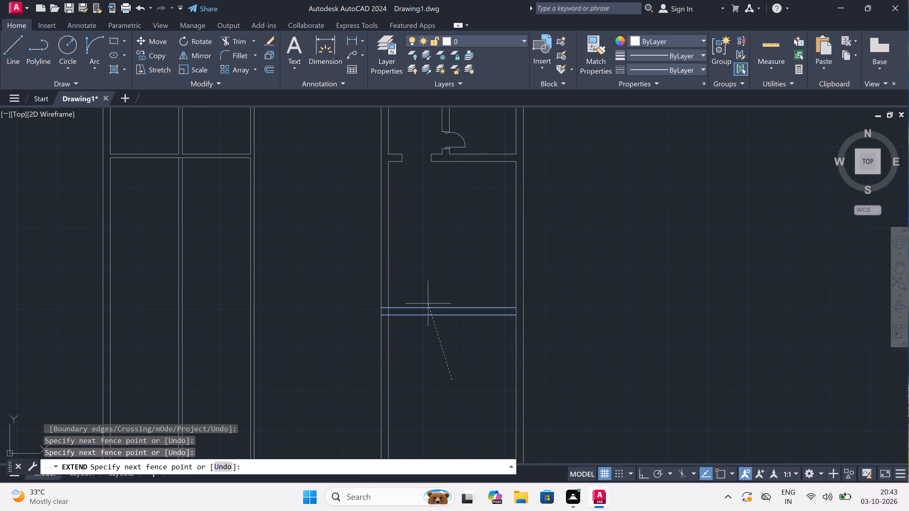
click(427, 290)
scroll(427, 290, down, 4)
scroll(427, 290, up, 1)
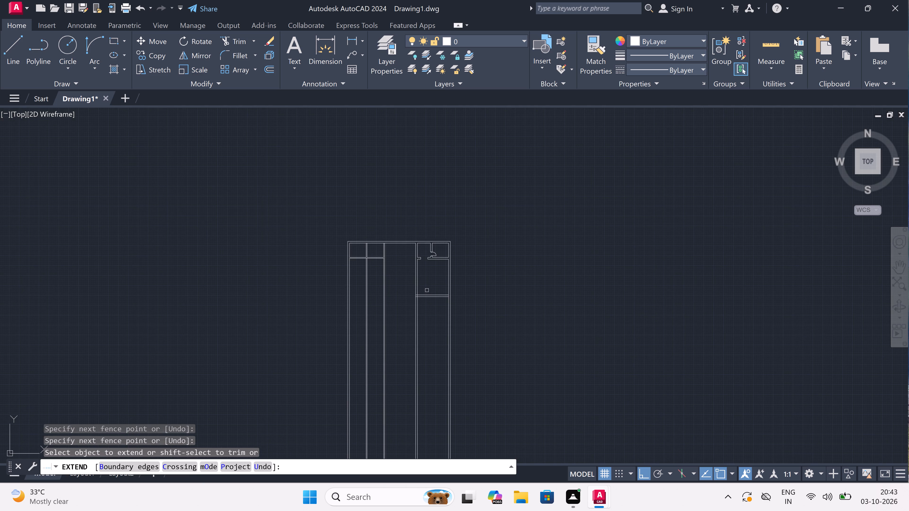
scroll(427, 290, up, 3)
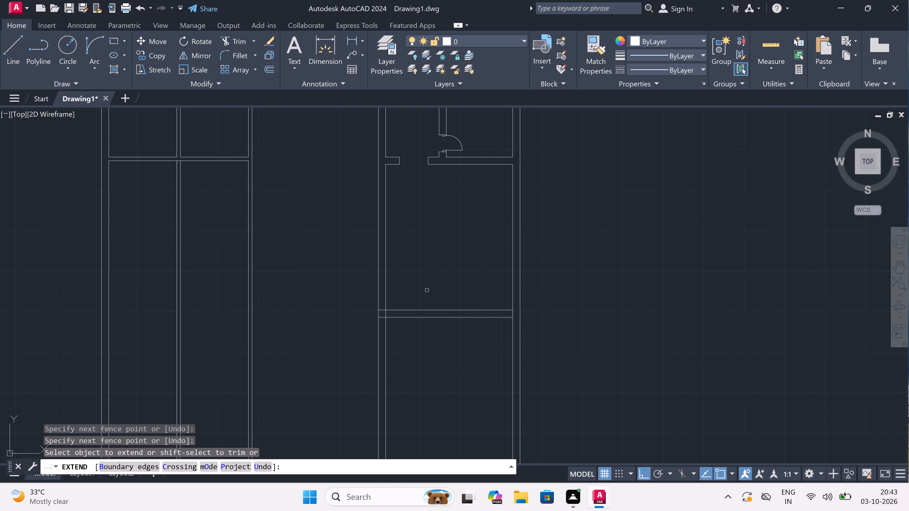
scroll(427, 290, down, 1)
scroll(358, 191, up, 3)
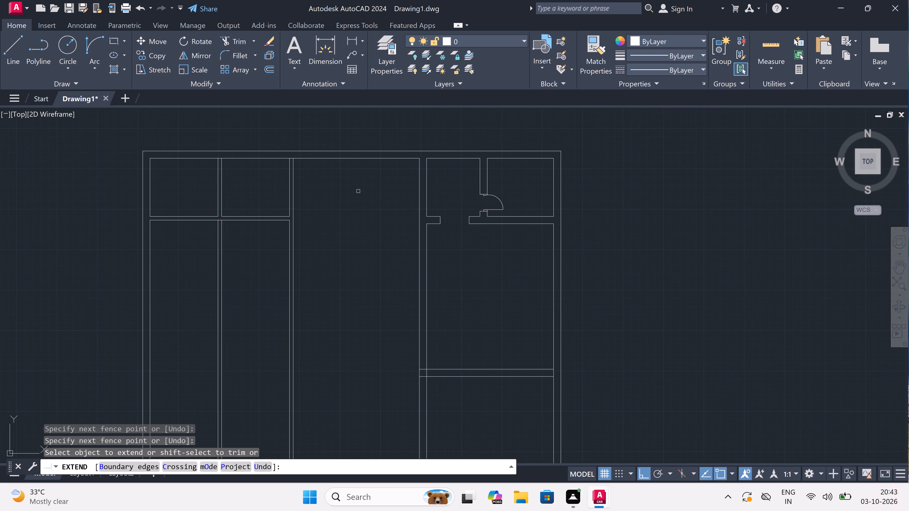
scroll(358, 191, down, 3)
scroll(313, 174, up, 2)
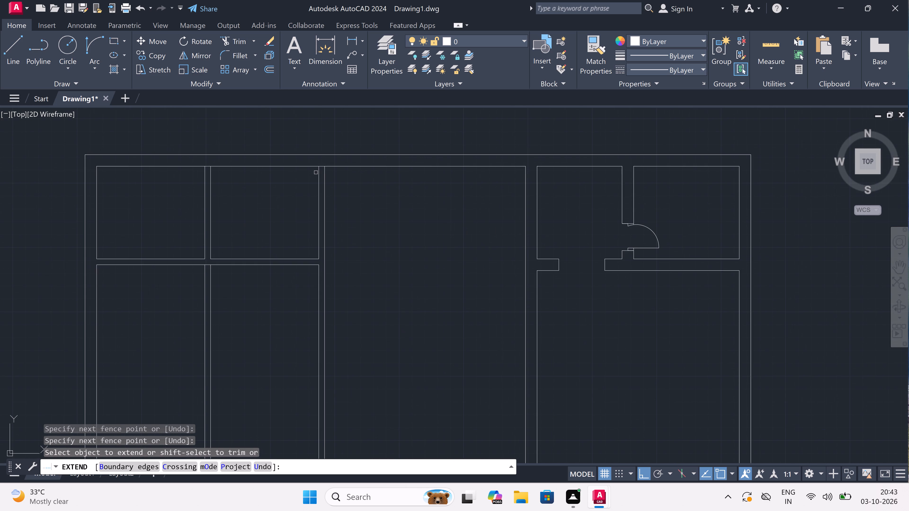
key(Escape)
Trim the top wall's inner line between the two lines of the partition bordering the middle room.
text(tr)
key(space)
scroll(324, 168, up, 3)
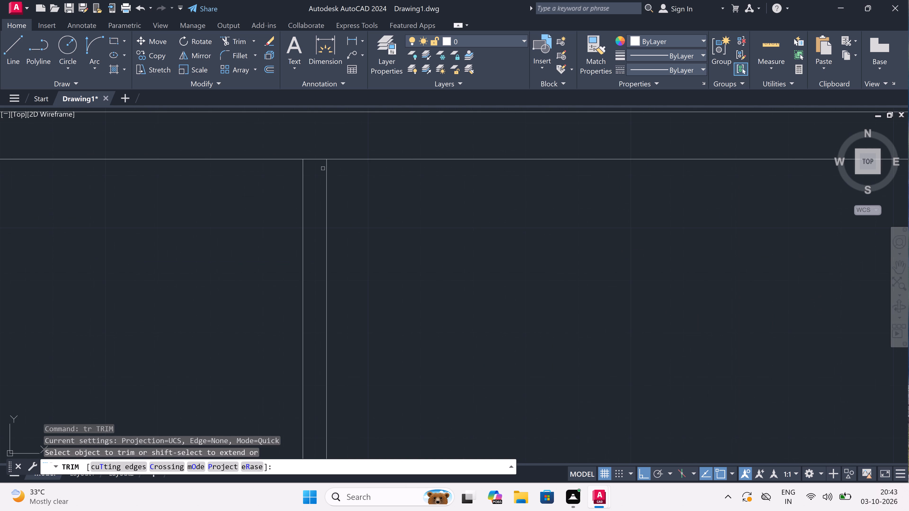
click(318, 160)
scroll(318, 160, down, 3)
key(Escape)
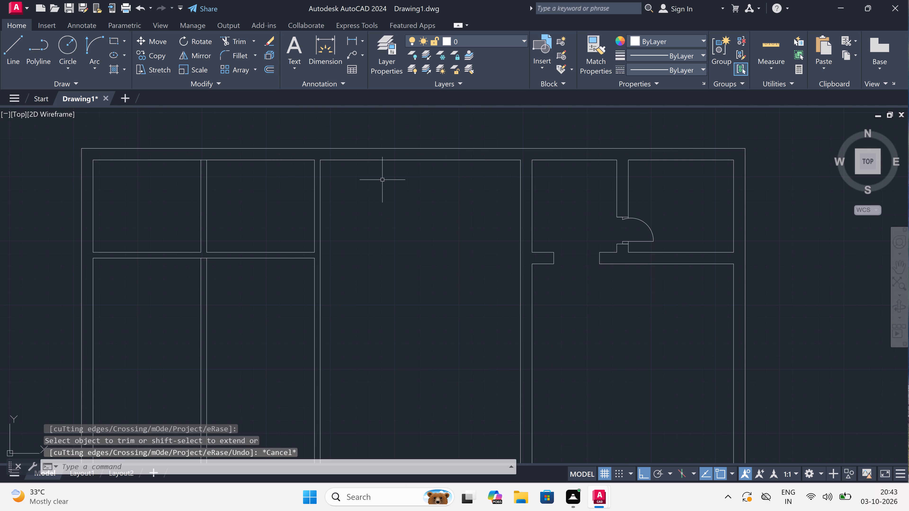
Offset the middle room's inner top wall line 15' downward.
key(o)
key(space)
click(400, 162)
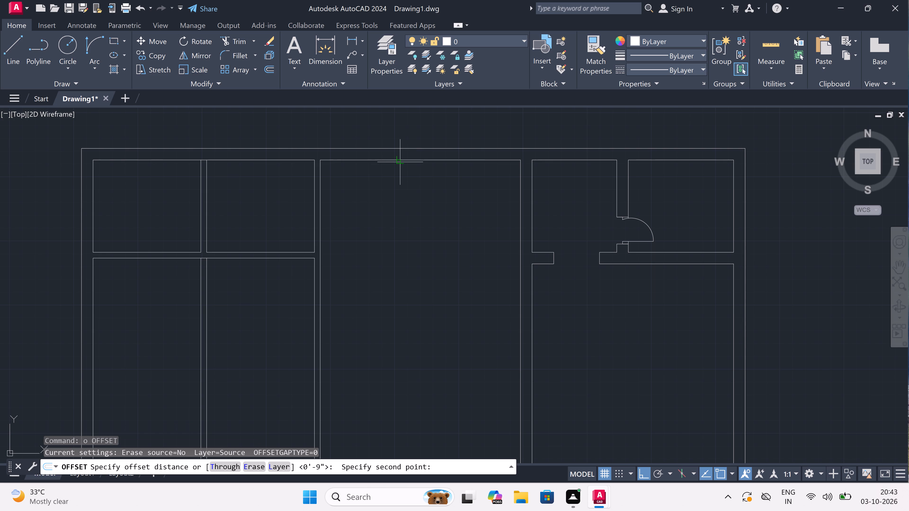
key(1)
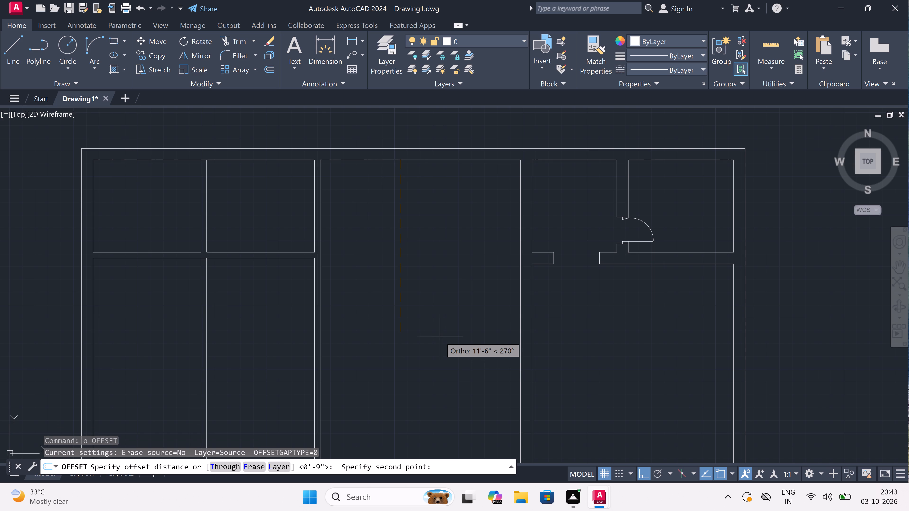
text(5')
key(space)
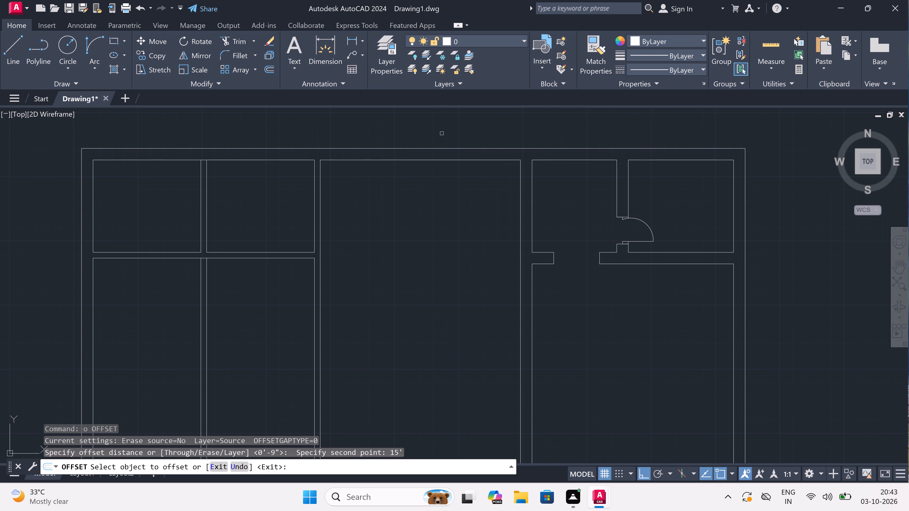
double_click(427, 159)
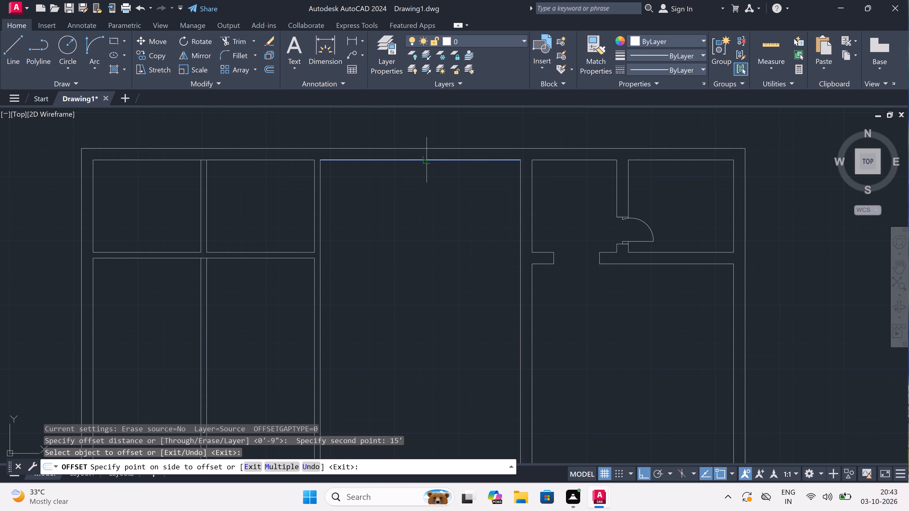
double_click(428, 267)
scroll(428, 267, down, 2)
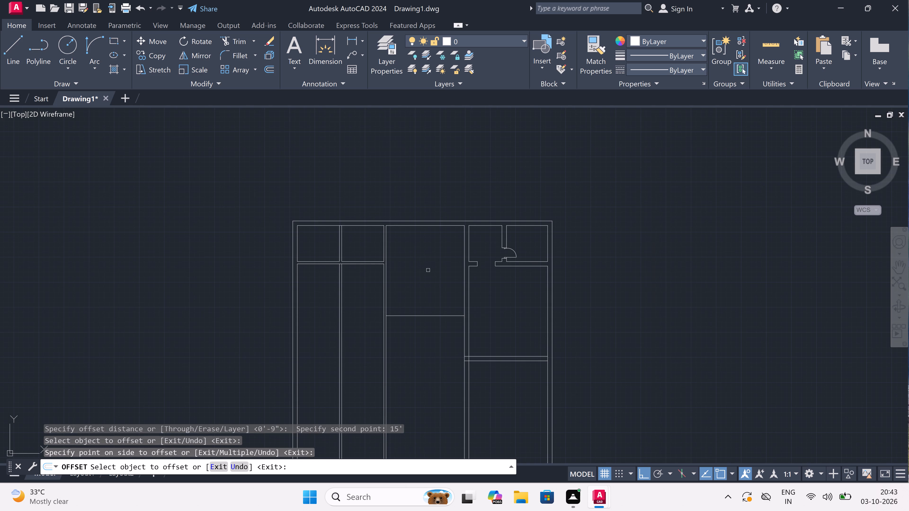
scroll(424, 316, up, 3)
key(Escape)
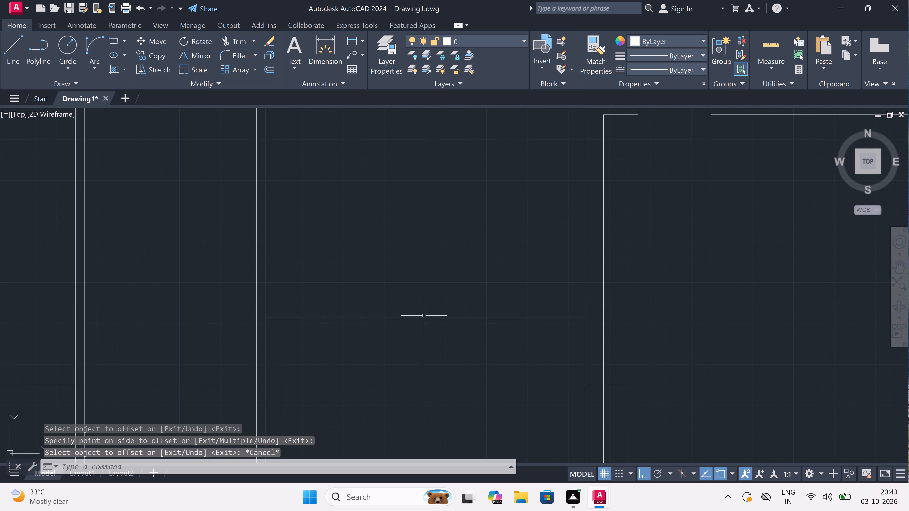
Offset the middle room's new horizontal line 9" downward to form the wall thickness.
key(space)
double_click(424, 317)
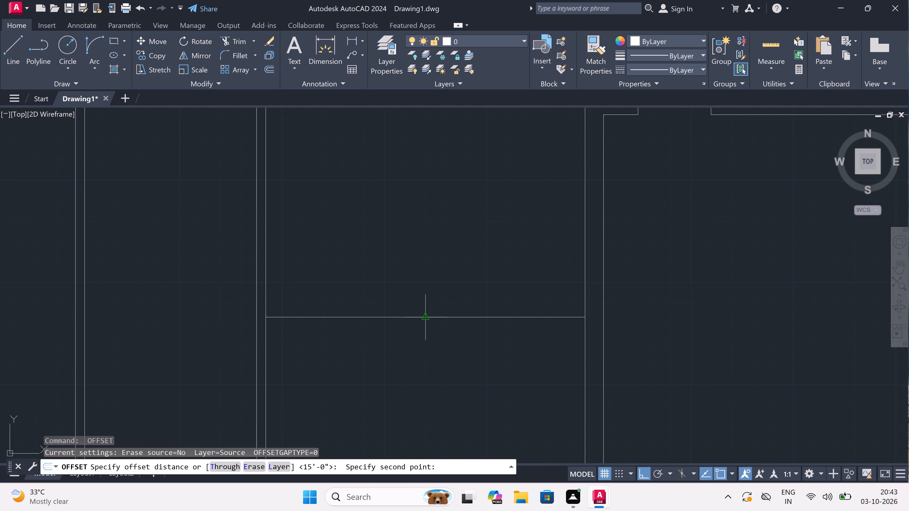
text(9")
key(space)
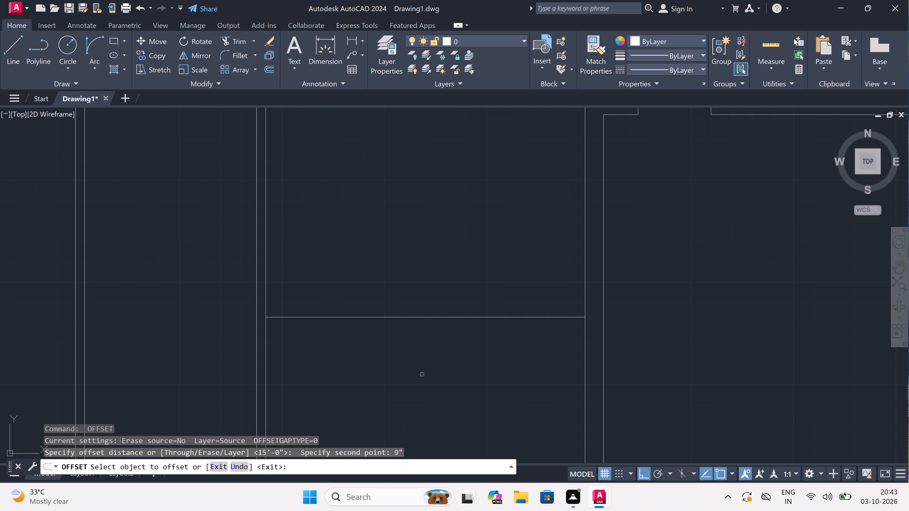
click(409, 318)
triple_click(405, 357)
scroll(405, 357, down, 5)
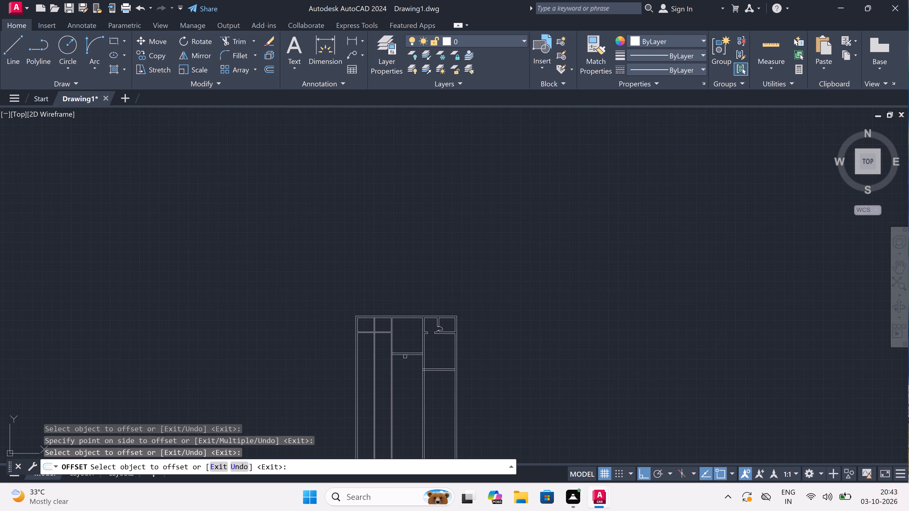
scroll(396, 362, up, 3)
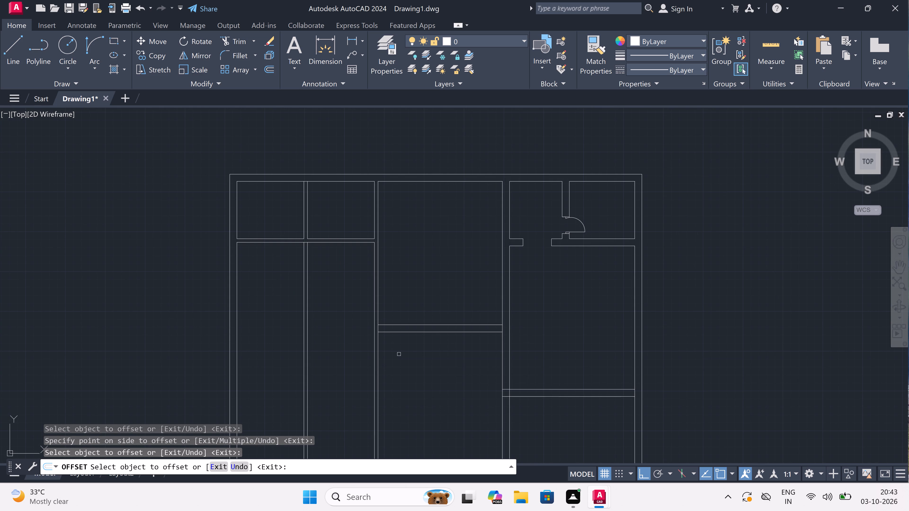
key(Escape)
Offset the lower line of the left rooms' horizontal partition 5' downward.
scroll(259, 240, up, 2)
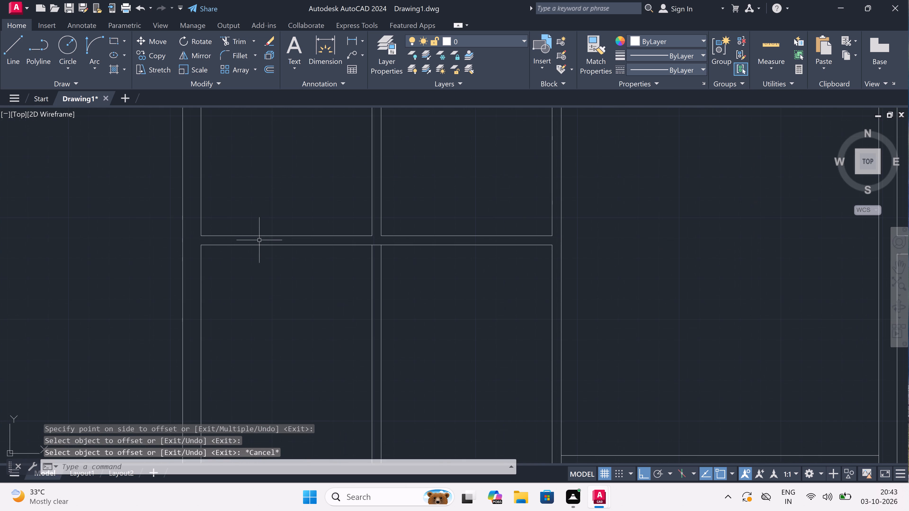
key(space)
click(260, 244)
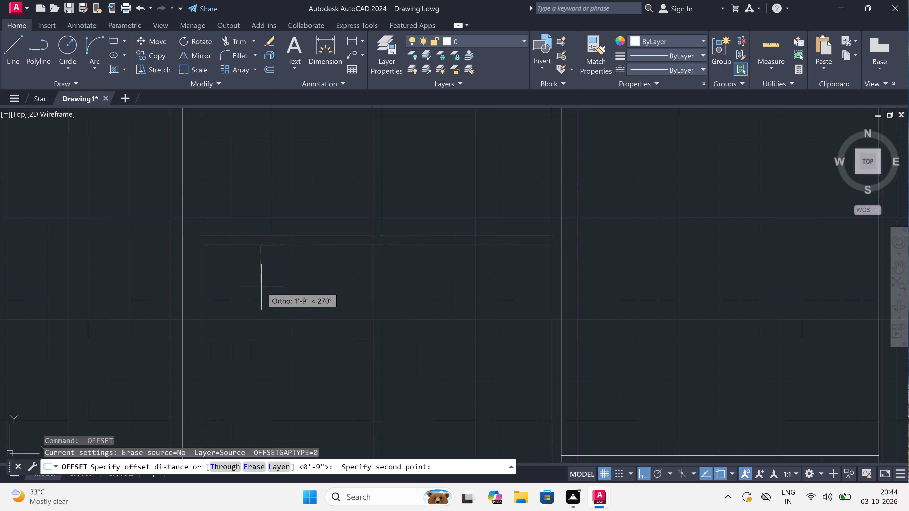
text(5')
key(space)
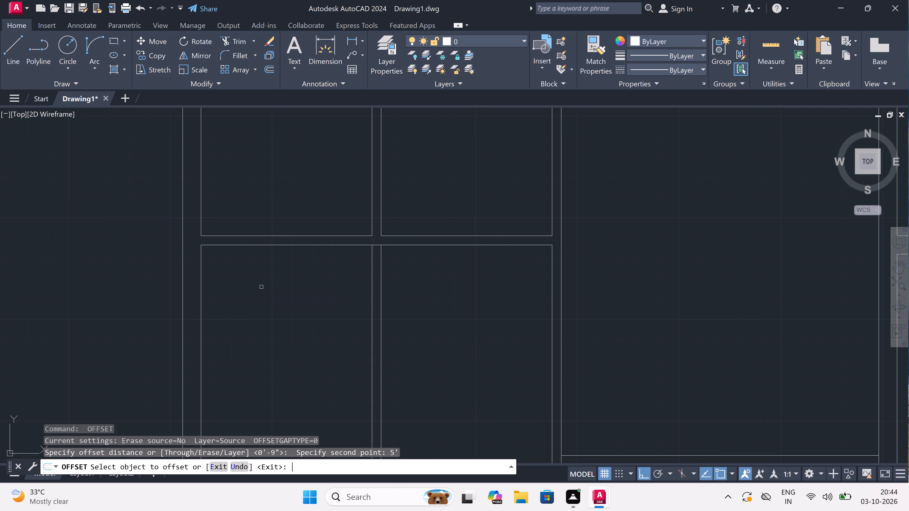
double_click(283, 246)
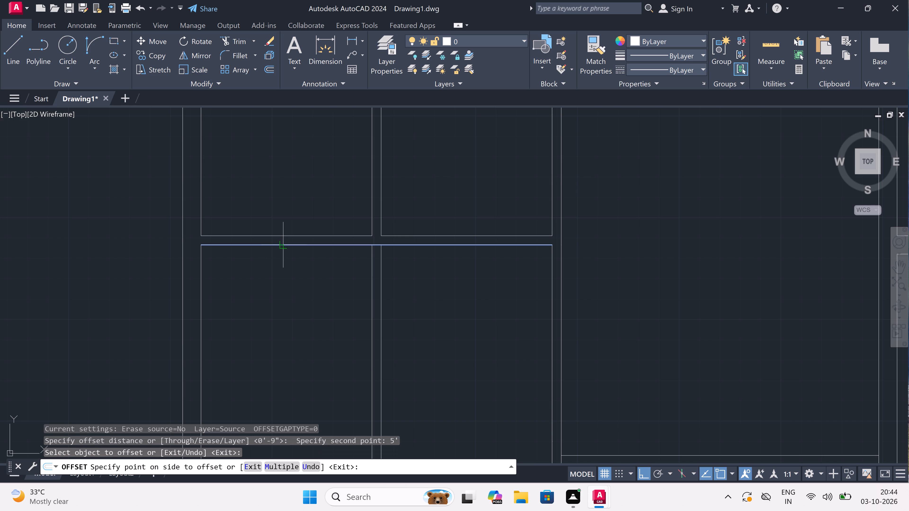
double_click(278, 284)
key(Escape)
Offset the new horizontal line across the left rooms 4.5" downward to form the partition thickness.
key(space)
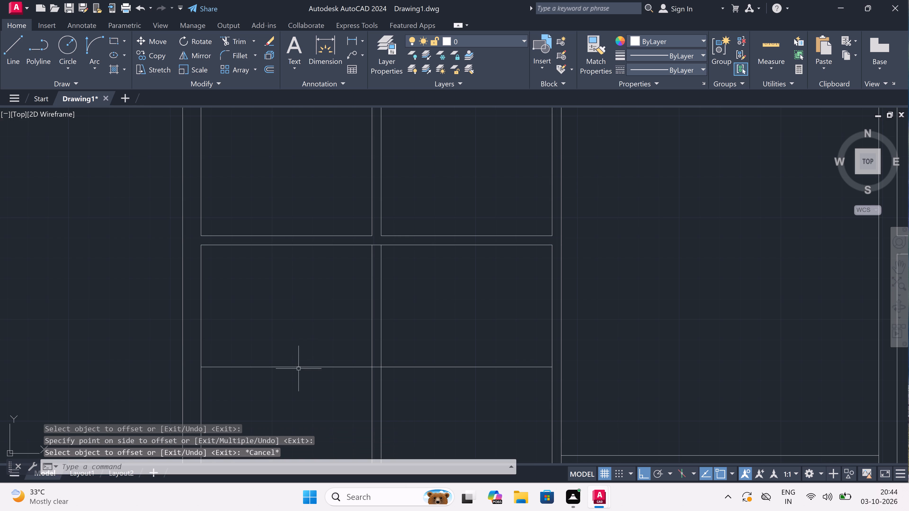
click(299, 369)
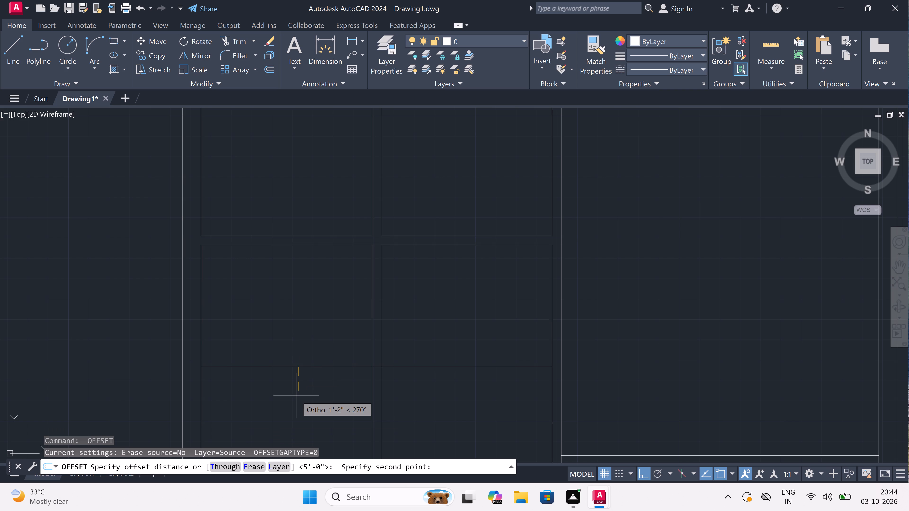
text(4.5")
key(space)
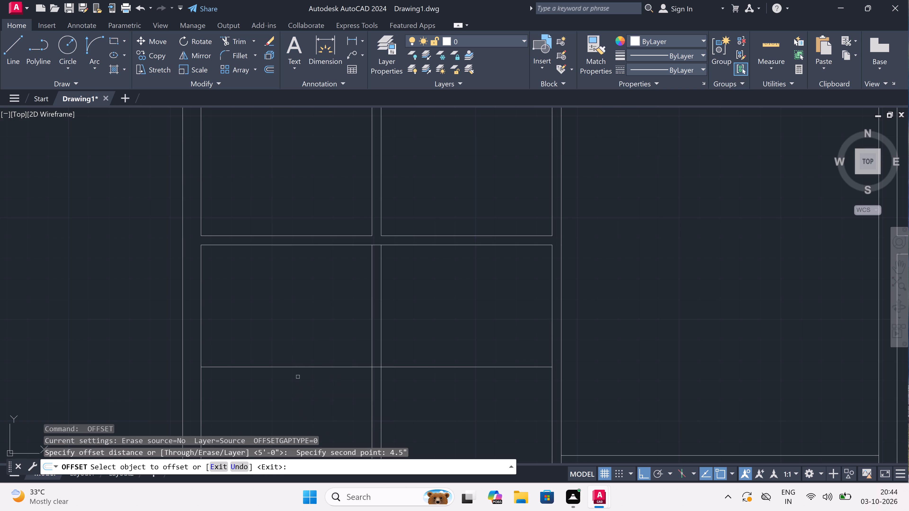
click(298, 368)
drag(298, 368, 299, 372)
double_click(299, 381)
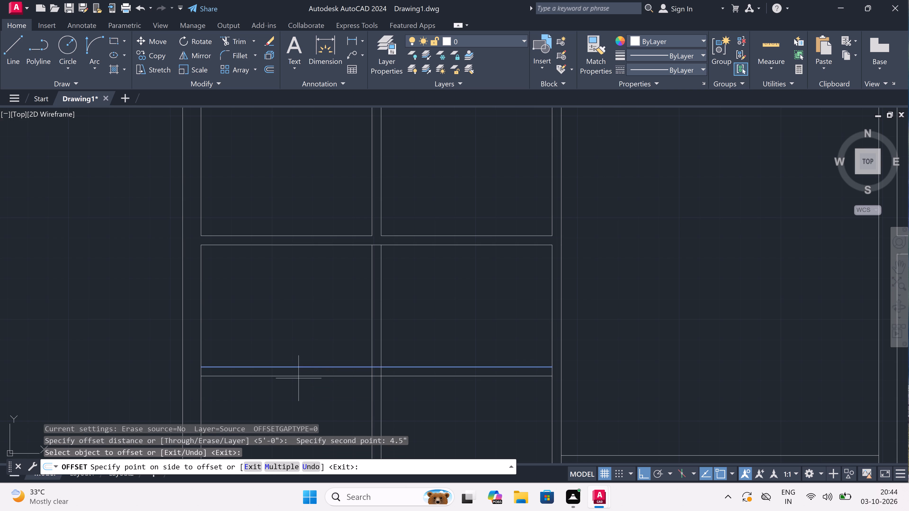
key(Escape)
Trim the vertical partition's lines at and below the new horizontal partition, and open the upper line between them to clean the T-junction.
key(t)
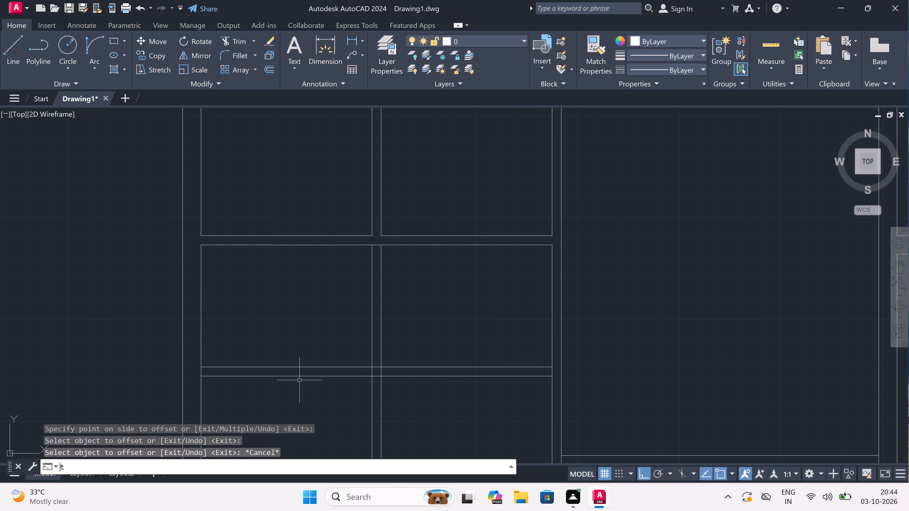
key(r)
key(space)
scroll(357, 341, down, 2)
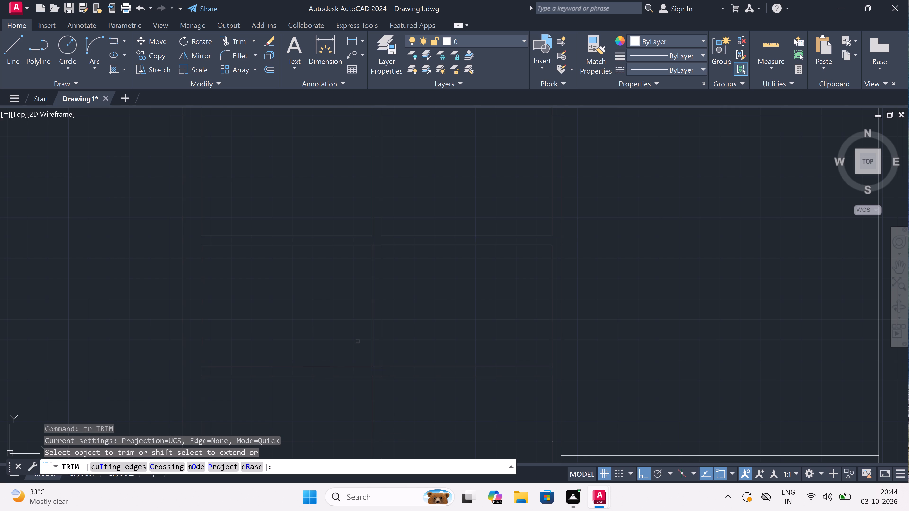
click(359, 370)
double_click(376, 375)
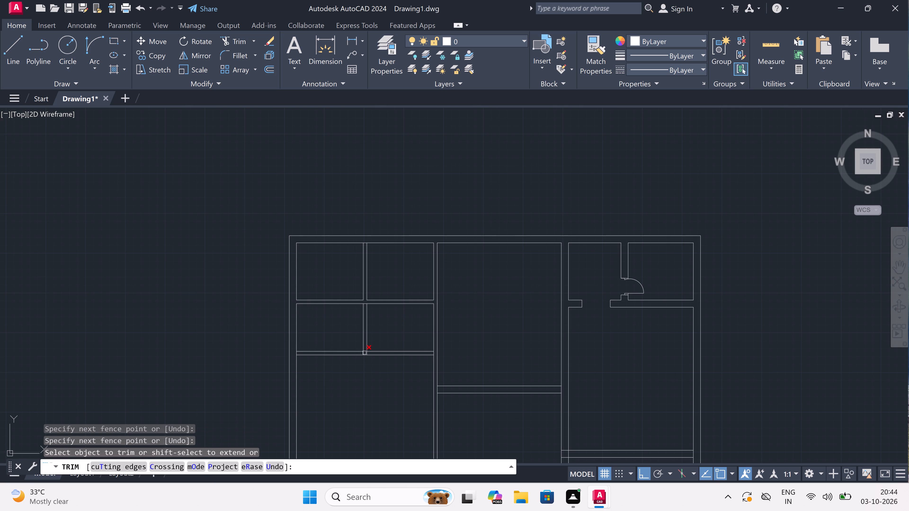
scroll(364, 355, up, 4)
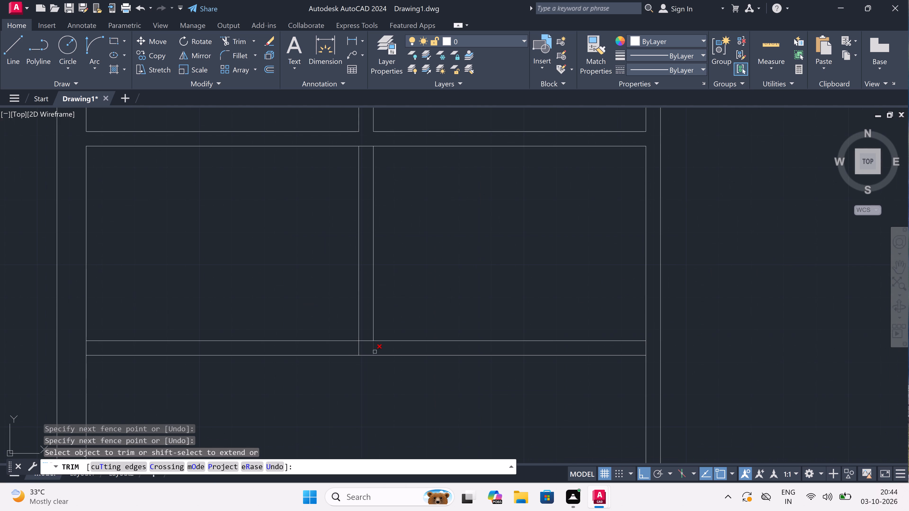
scroll(375, 352, up, 2)
click(383, 348)
click(381, 349)
double_click(272, 339)
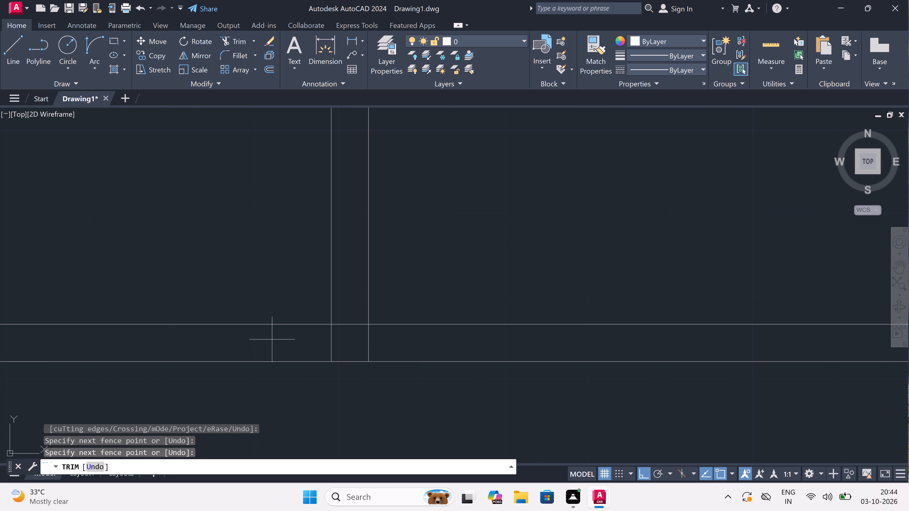
click(400, 347)
scroll(400, 347, down, 5)
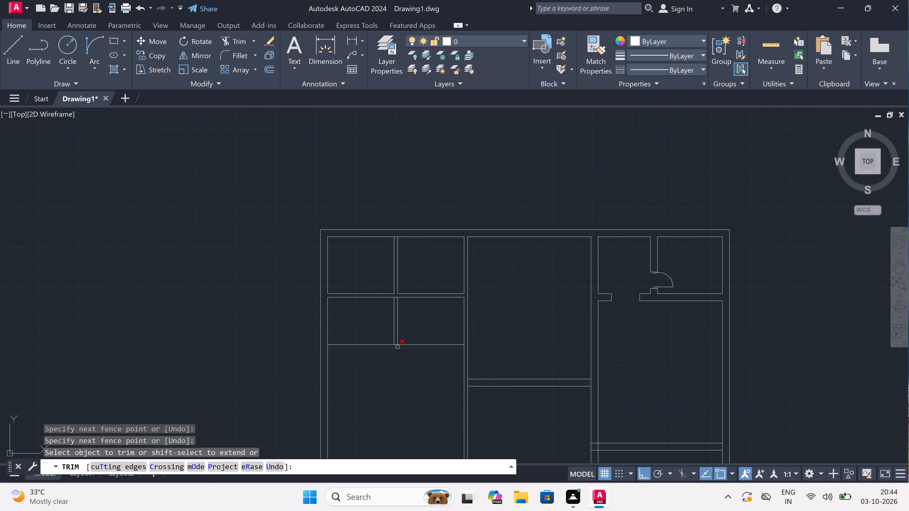
scroll(396, 346, up, 4)
click(392, 346)
double_click(389, 325)
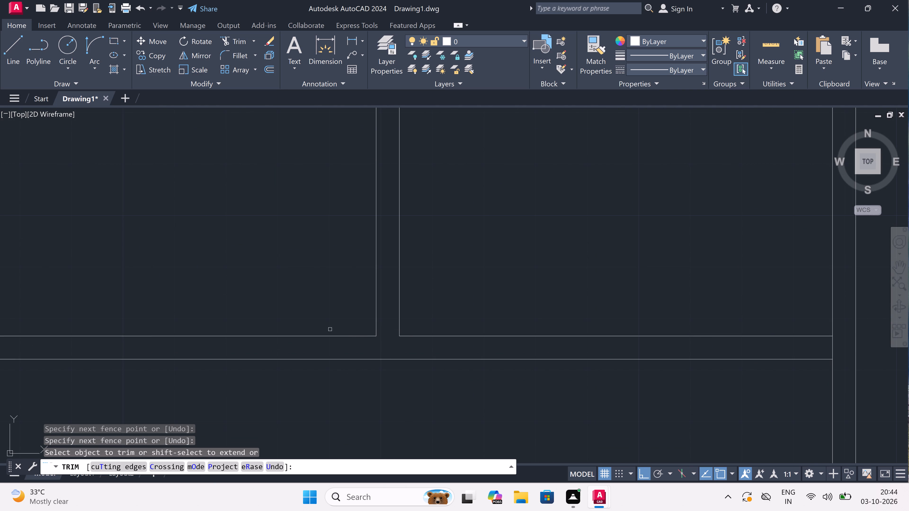
scroll(330, 329, down, 4)
scroll(293, 330, up, 3)
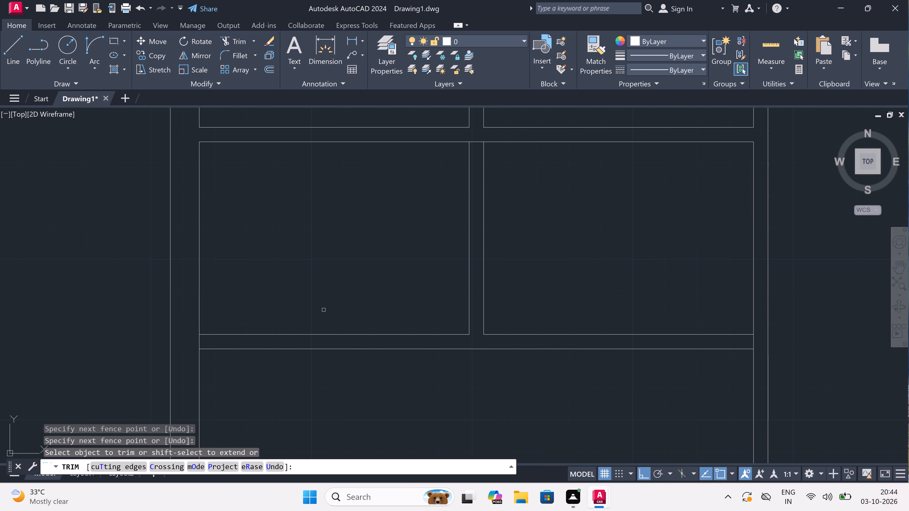
key(Escape)
Draw two short vertical lines across the new partition below the lower-left room to mark the opening's sides.
key(l)
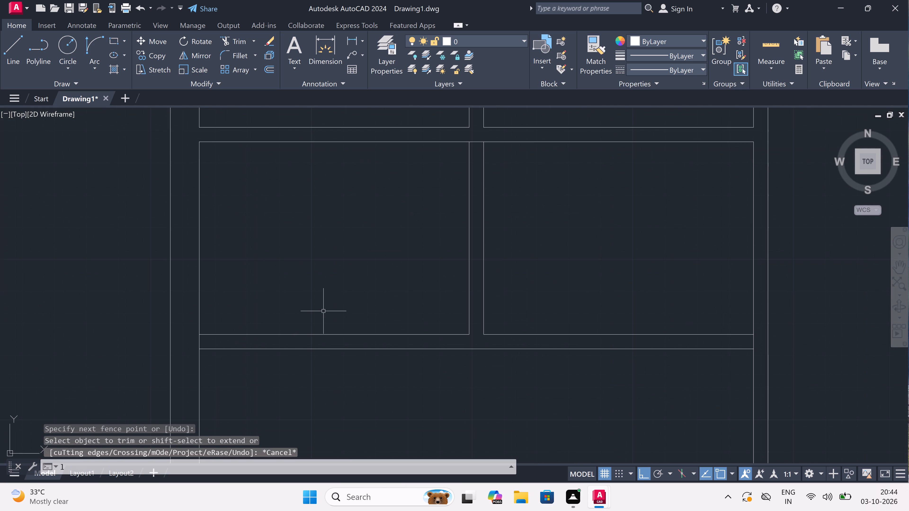
key(space)
click(408, 347)
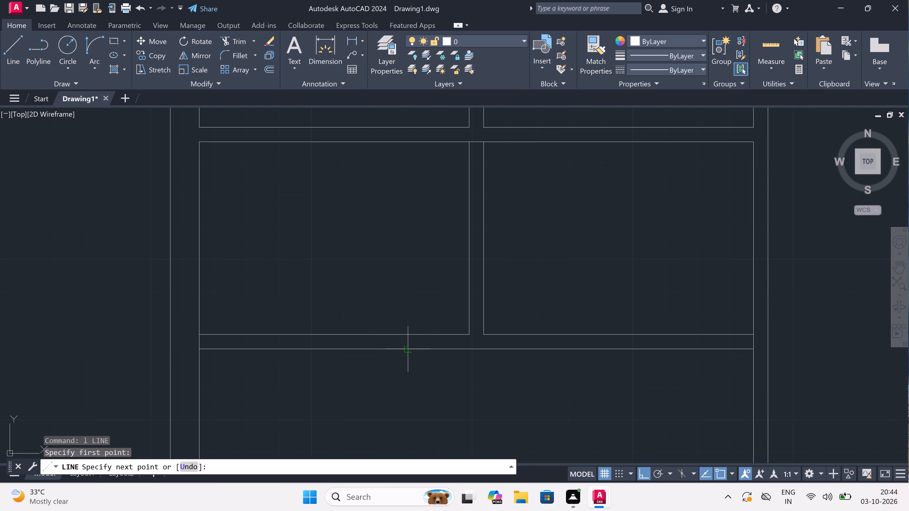
click(408, 334)
key(Escape)
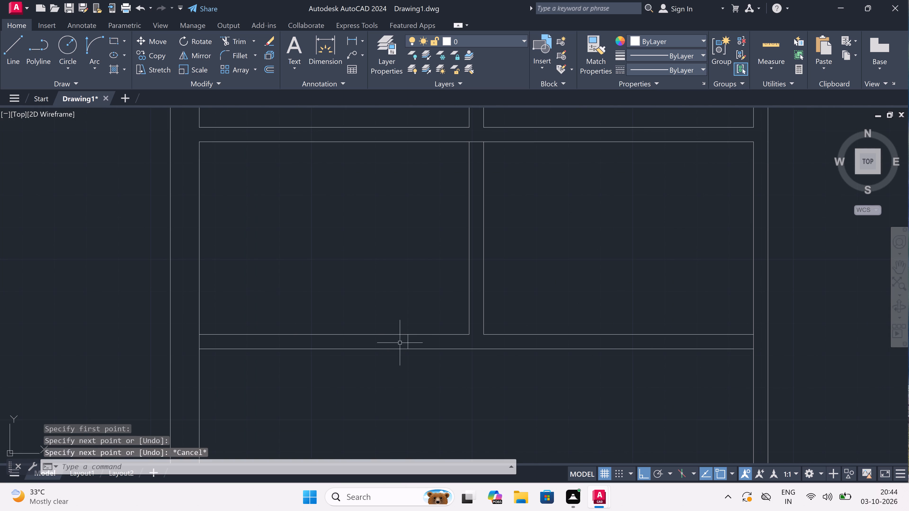
key(space)
double_click(254, 348)
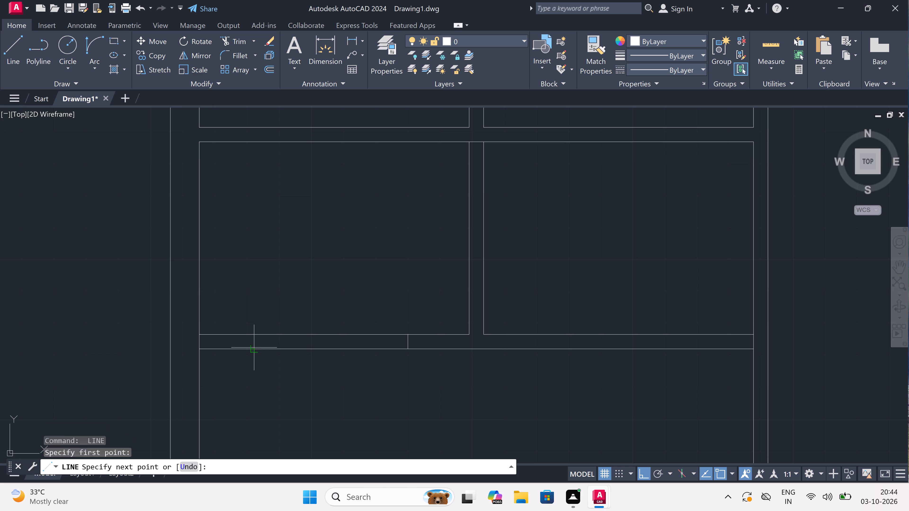
double_click(254, 335)
key(Escape)
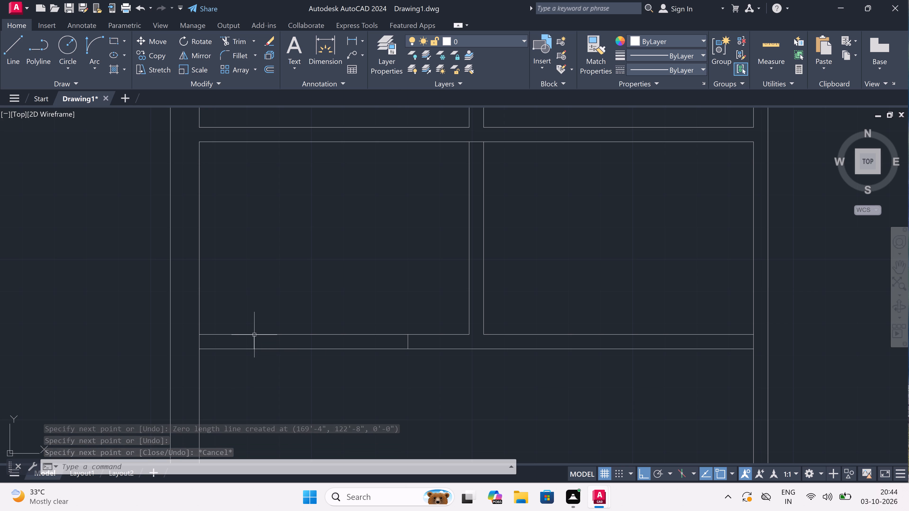
Trim both partition lines between the two short vertical lines to create the opening.
text(tr)
key(space)
double_click(335, 312)
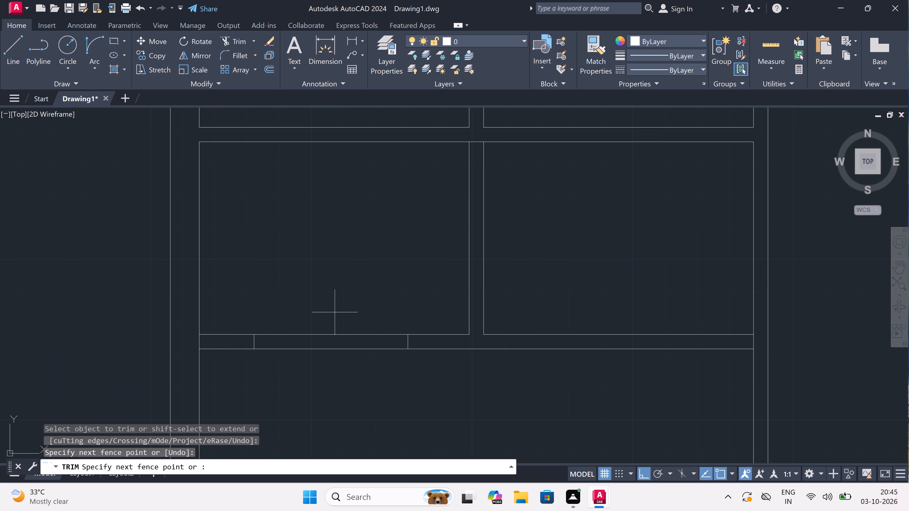
click(338, 377)
Trim the left outer wall's inner line between the new partition's two lines.
scroll(174, 335, up, 1)
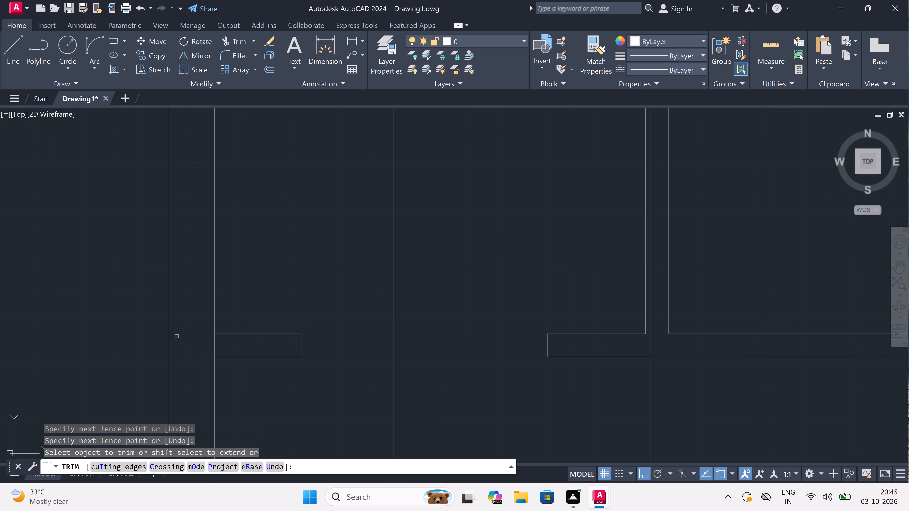
click(204, 341)
click(227, 341)
key(Escape)
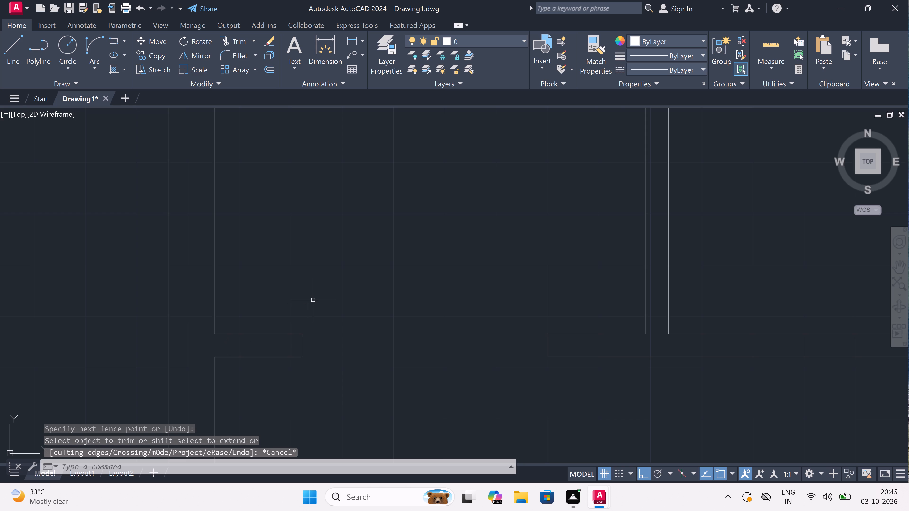
Draw a line from the partition's lower right corner 4.5" to the left and about 98'-11" downward, parallel to the middle room's wall.
scroll(313, 300, down, 2)
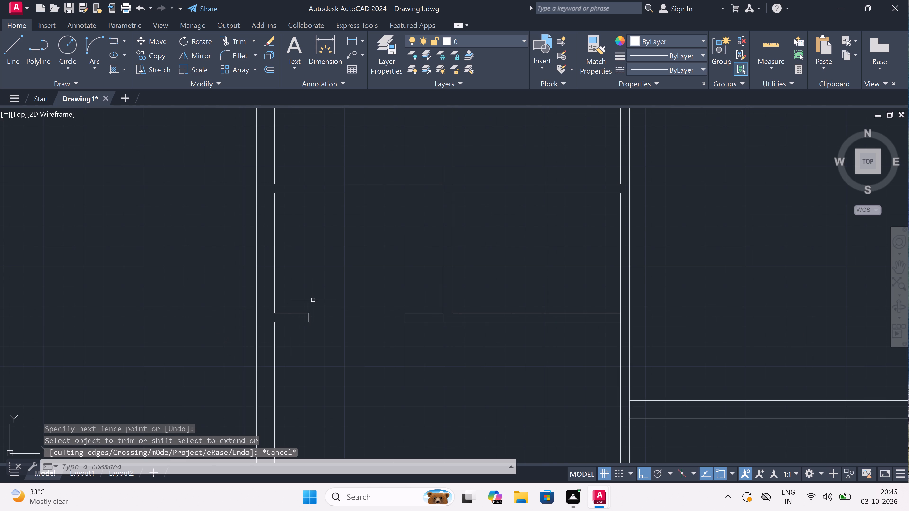
scroll(313, 300, down, 1)
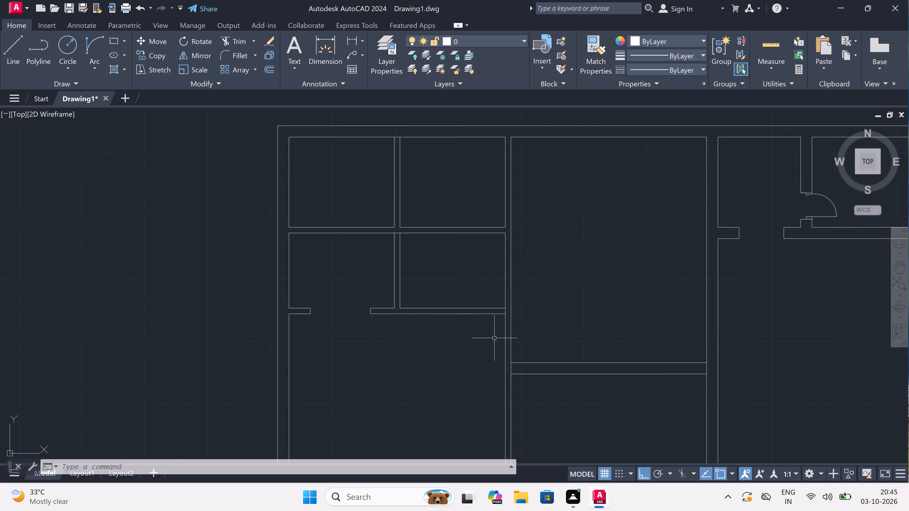
key(l)
key(space)
scroll(503, 313, up, 2)
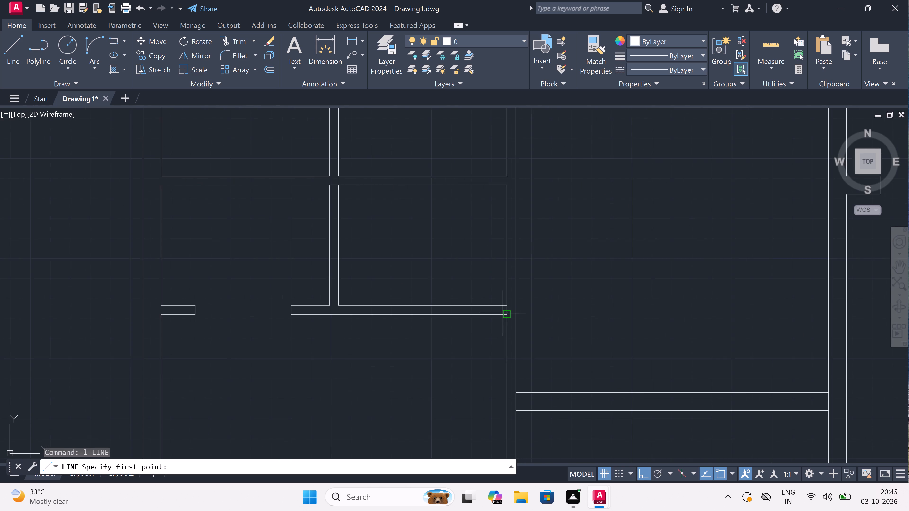
click(508, 317)
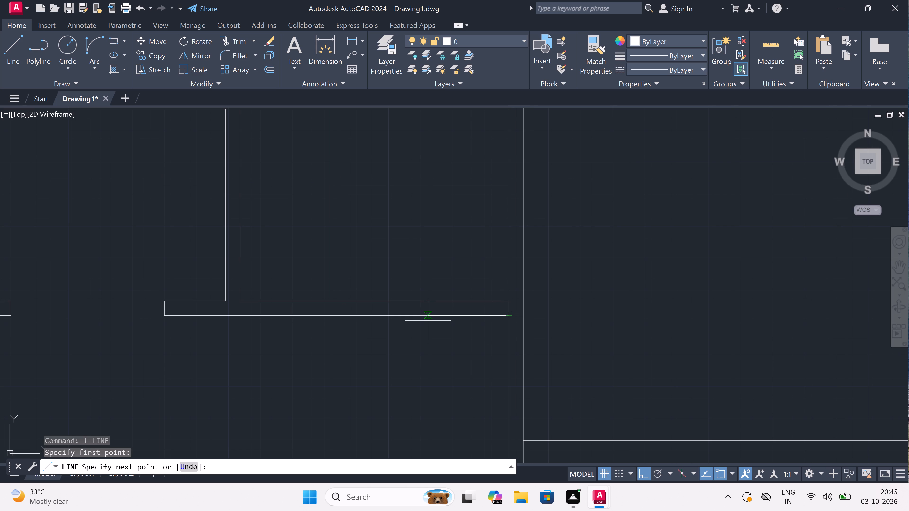
key(4)
key(period)
text(5")
key(space)
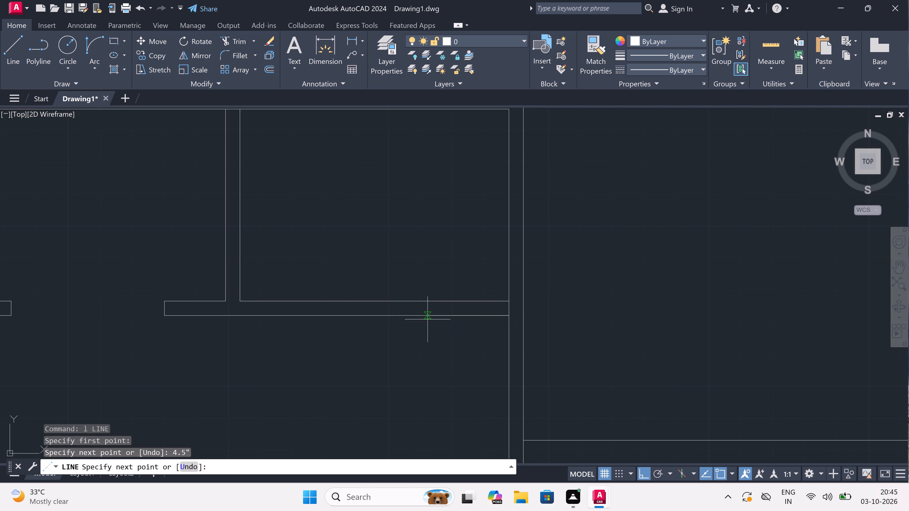
scroll(428, 319, down, 4)
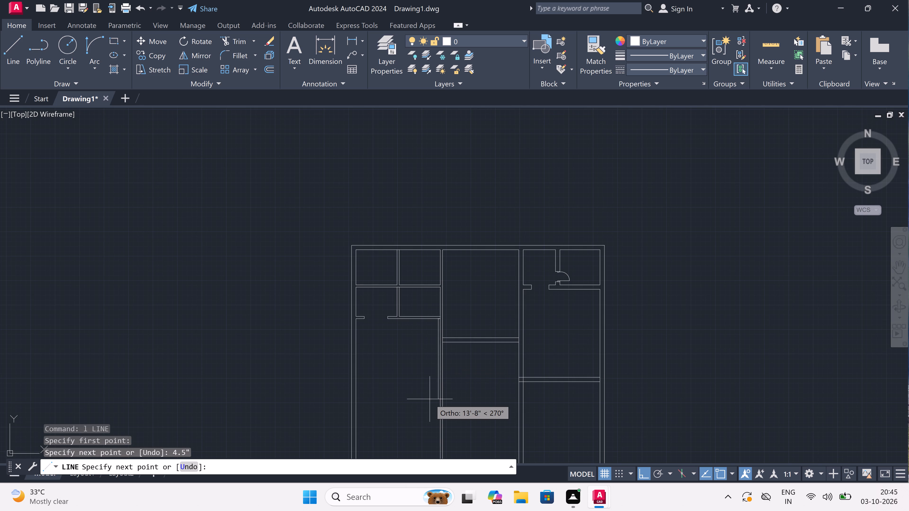
scroll(430, 399, down, 5)
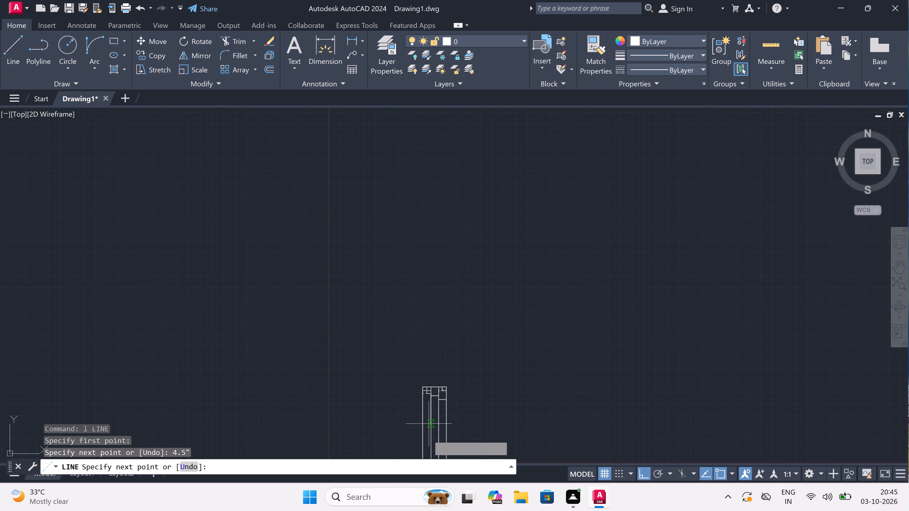
scroll(427, 452, up, 7)
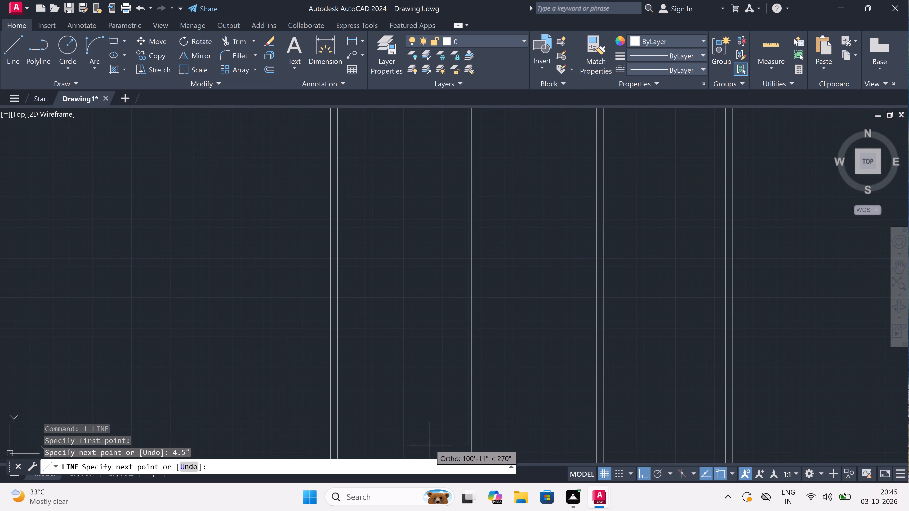
scroll(450, 429, up, 3)
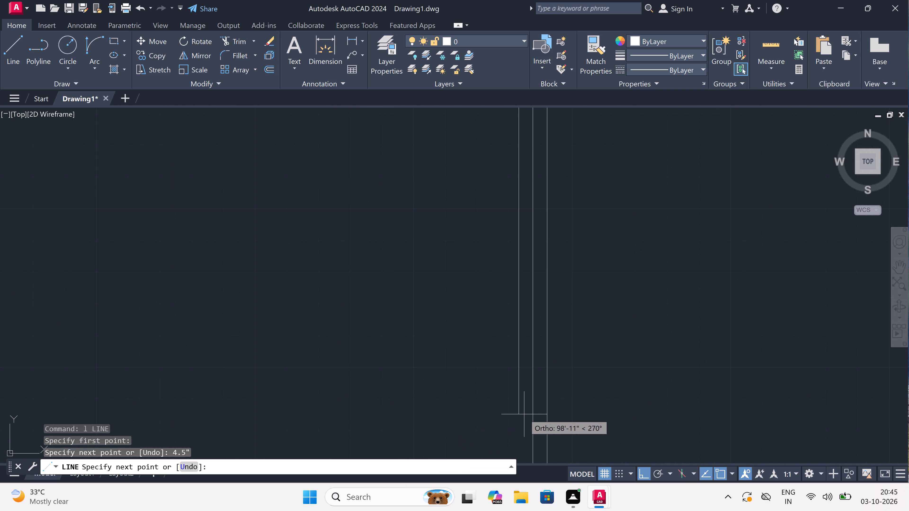
click(522, 413)
key(Escape)
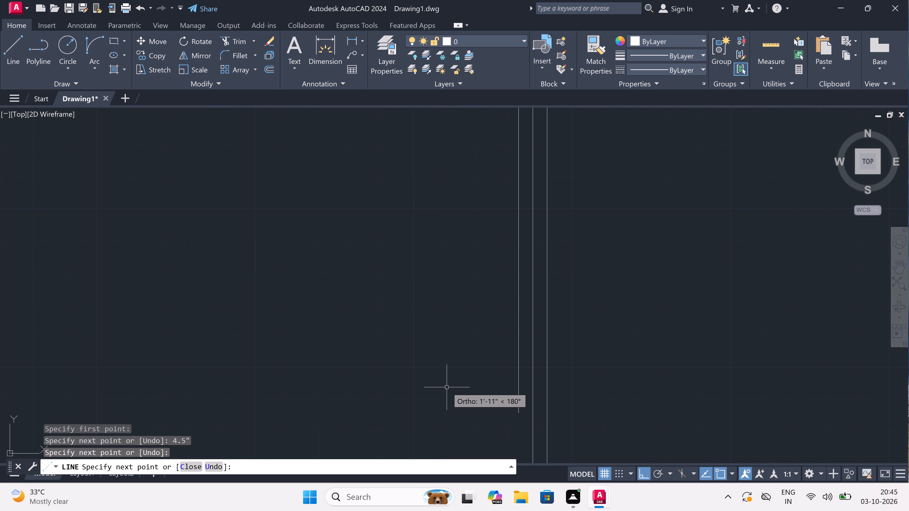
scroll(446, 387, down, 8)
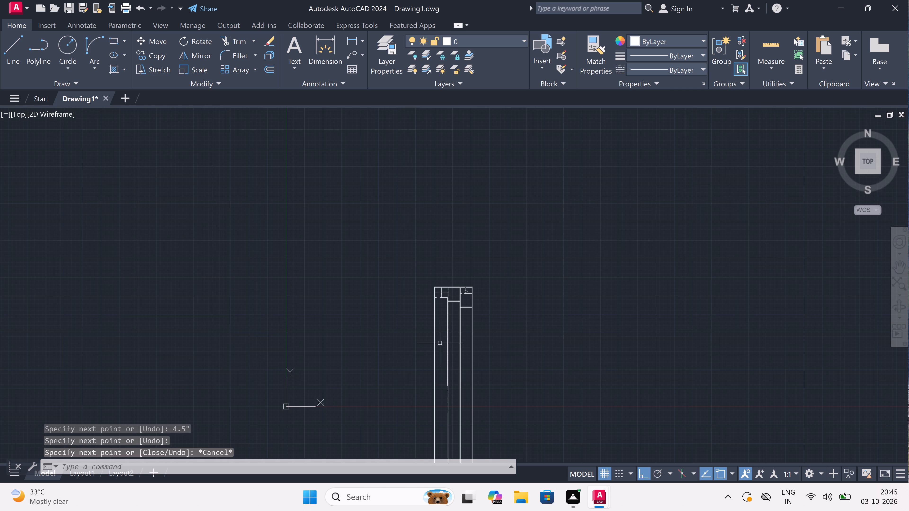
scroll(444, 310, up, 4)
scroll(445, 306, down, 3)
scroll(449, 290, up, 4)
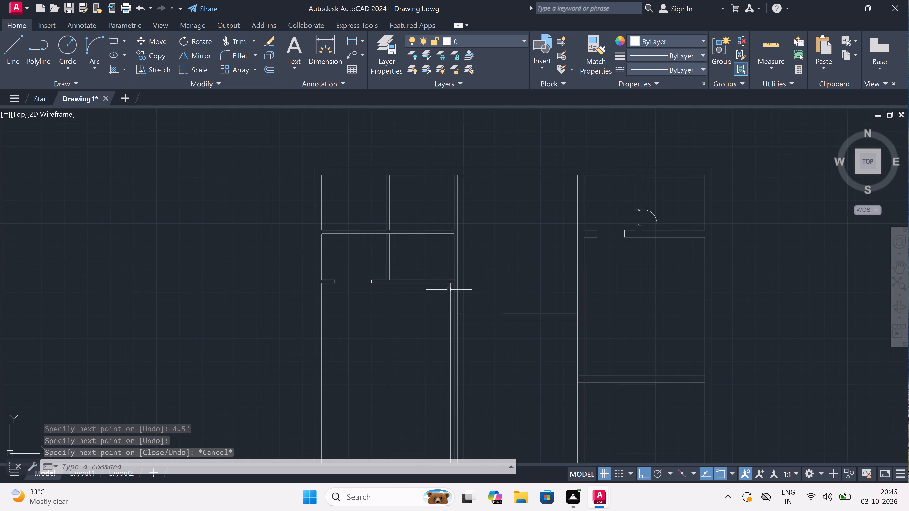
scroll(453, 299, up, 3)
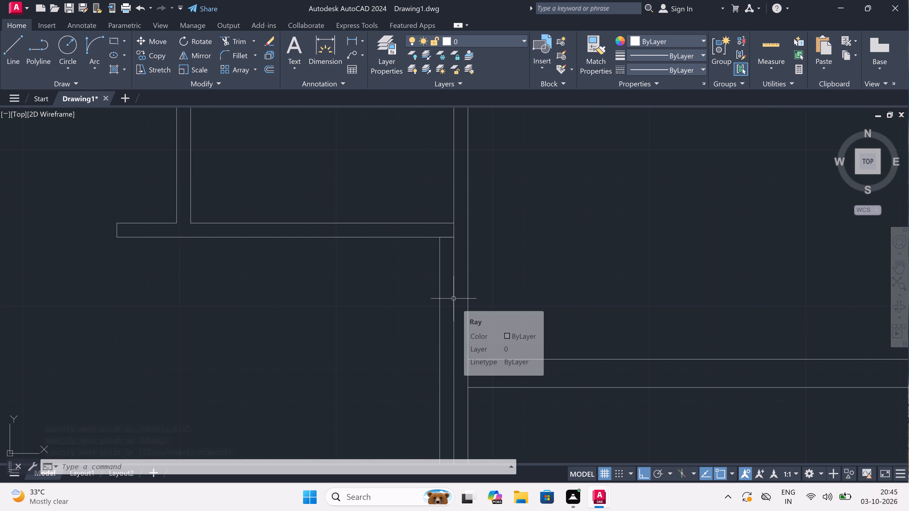
Trim the overlapping wall, partition and end lines where the new partition's right end meets the middle room's wall.
text(tr)
key(space)
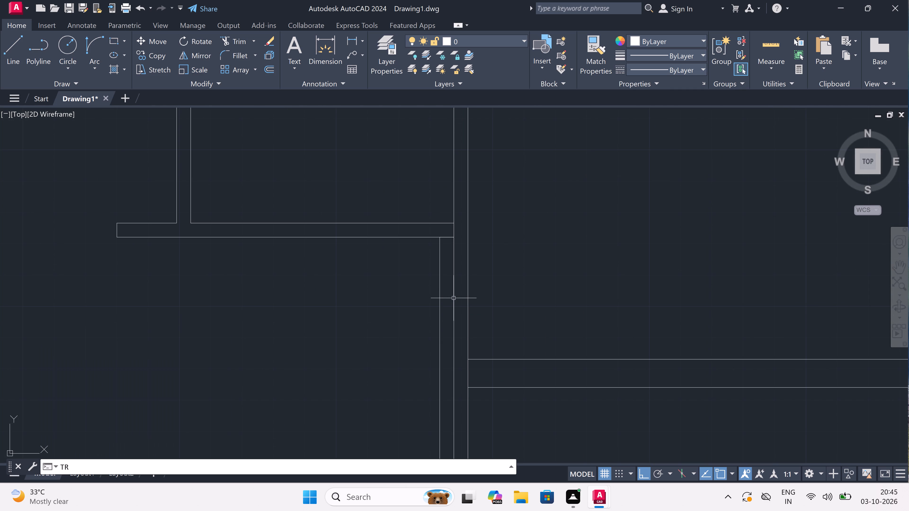
click(449, 272)
click(456, 265)
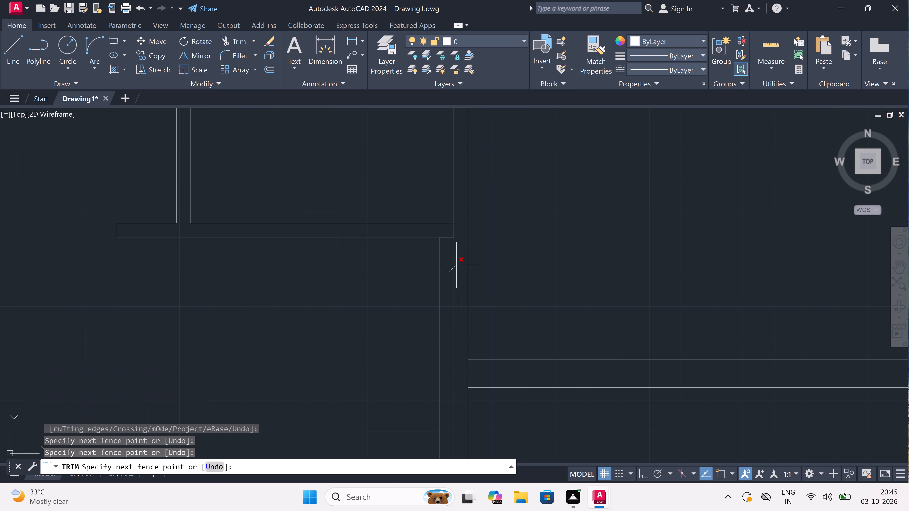
scroll(446, 218, up, 3)
click(453, 268)
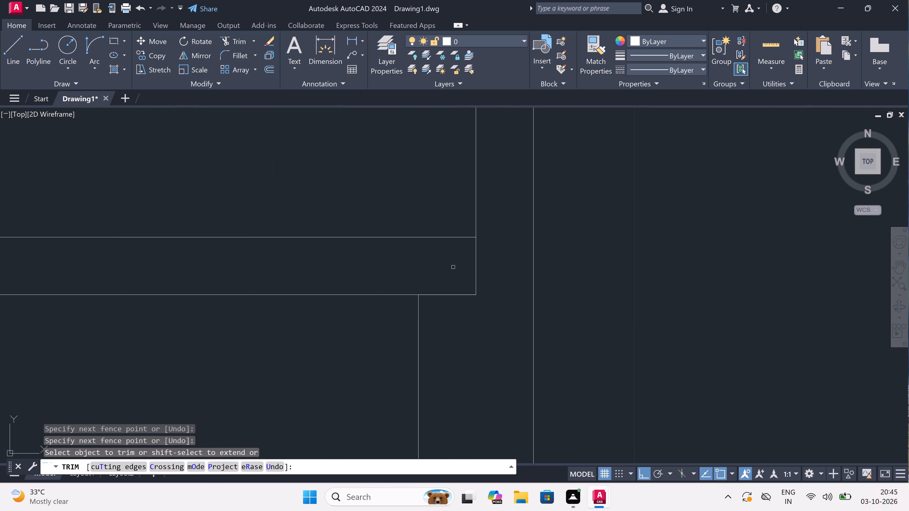
click(457, 310)
click(476, 272)
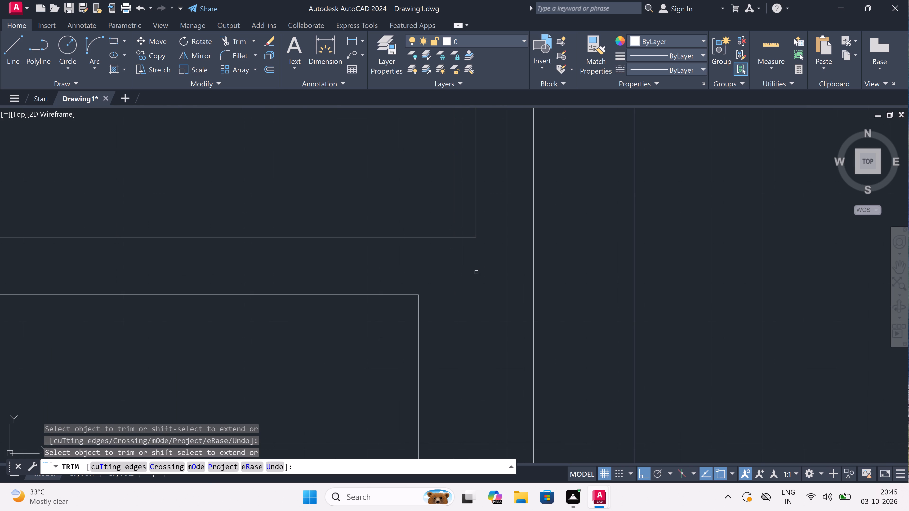
key(Escape)
Trim the middle room's side wall lines between the two cross wall lines at both ends of its cross wall.
scroll(476, 272, down, 5)
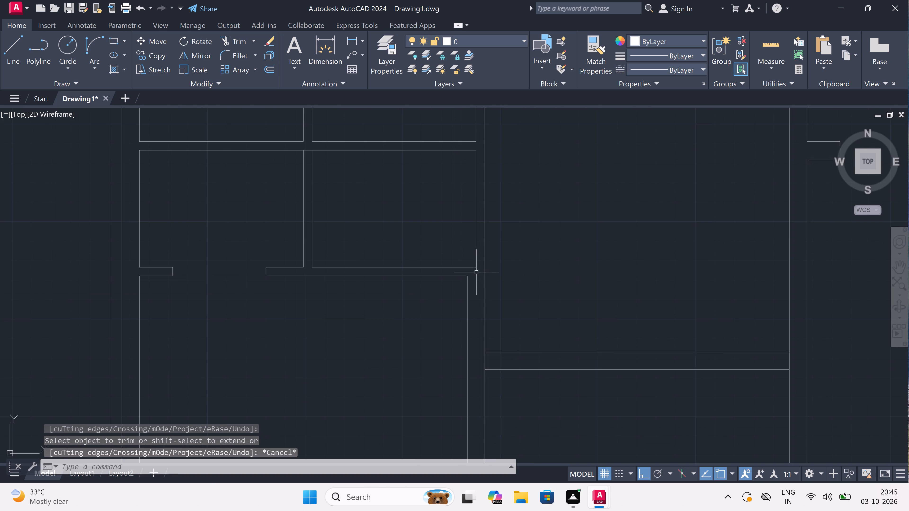
scroll(476, 272, down, 1)
scroll(485, 332, up, 3)
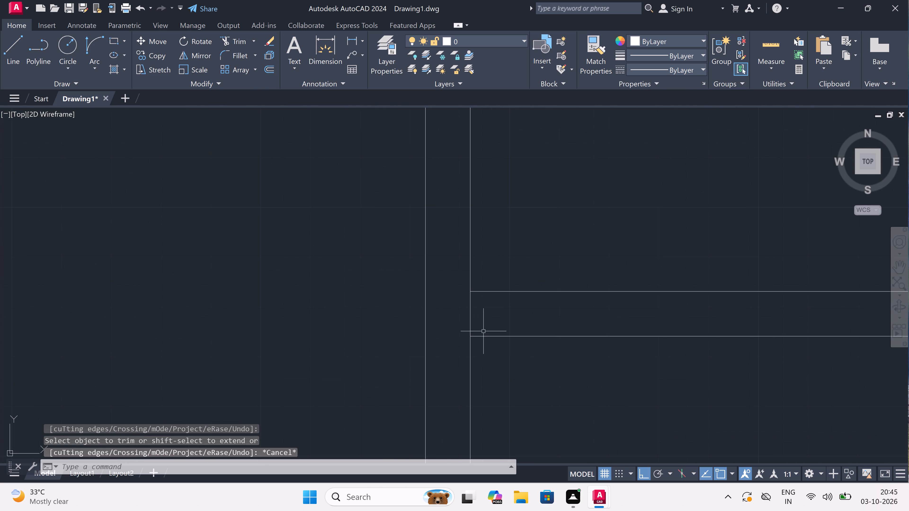
key(space)
click(472, 320)
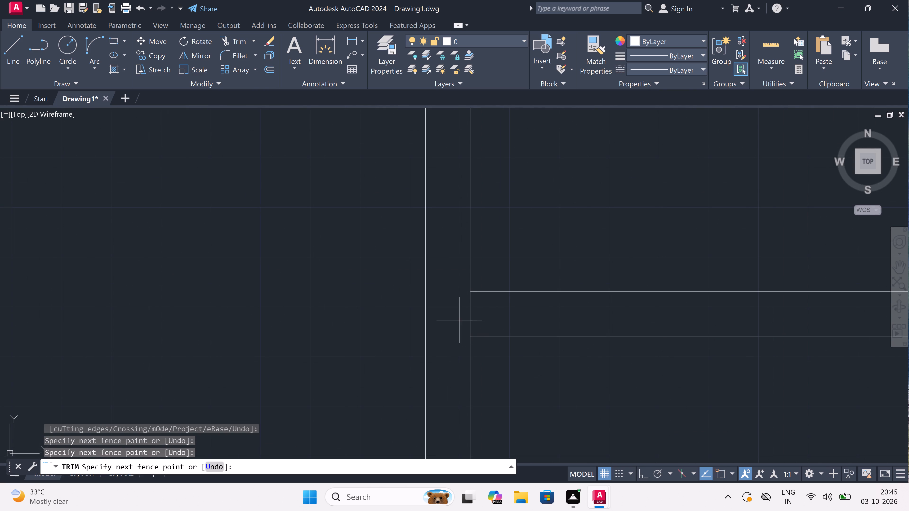
click(459, 320)
key(Escape)
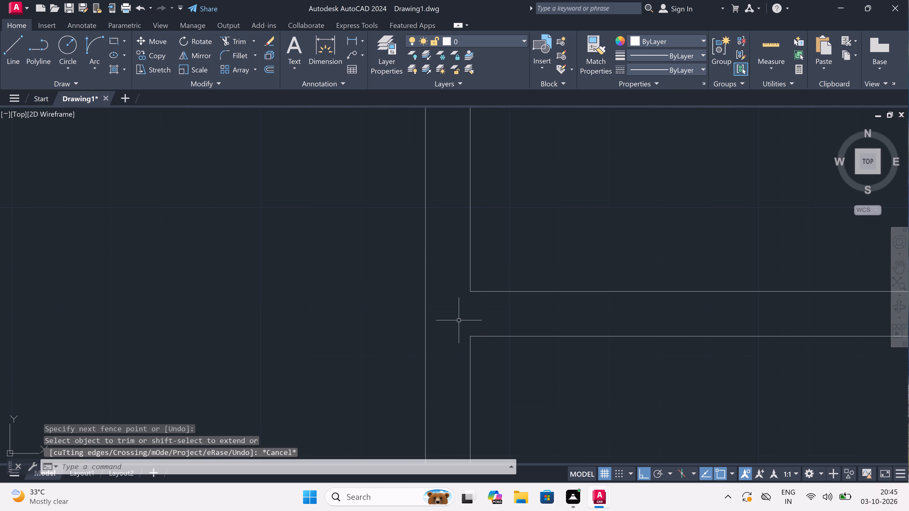
key(space)
scroll(459, 320, down, 3)
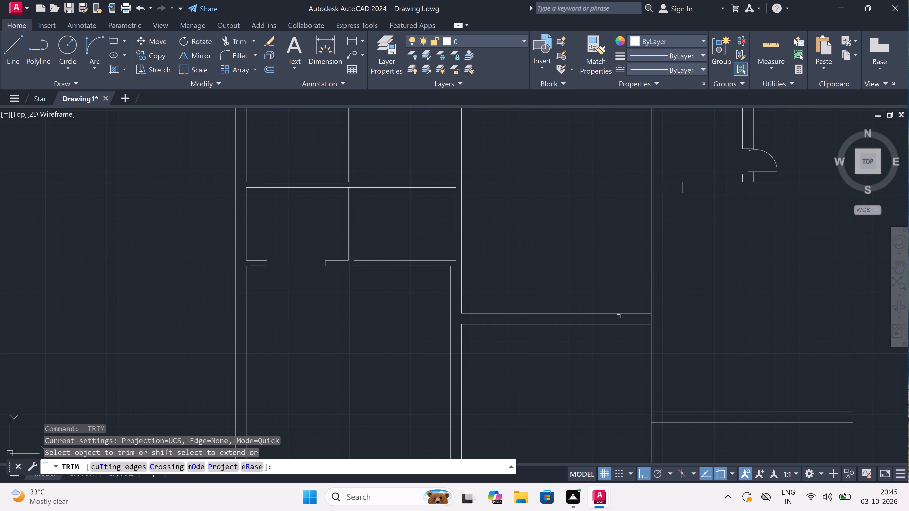
scroll(619, 316, up, 1)
scroll(663, 315, up, 3)
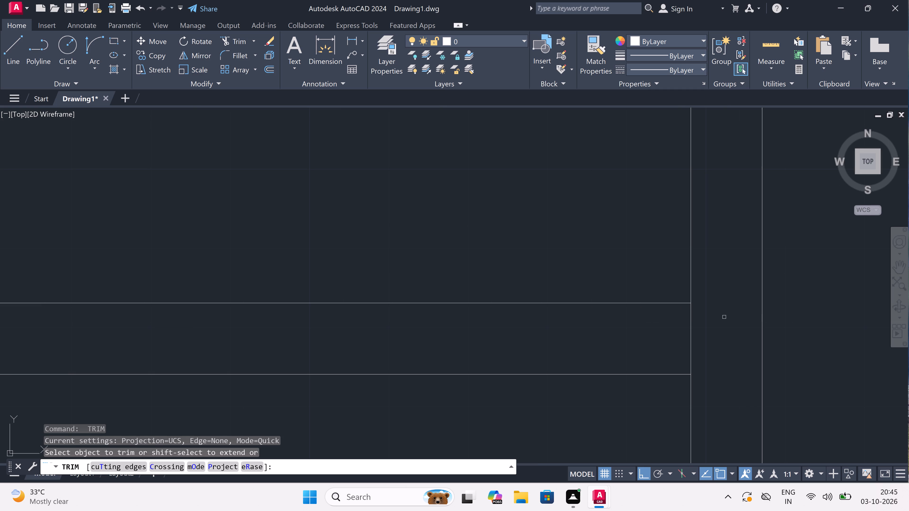
click(724, 317)
double_click(634, 333)
Trim the right room's cross wall lines overrunning its left wall, and the wall line between them.
scroll(543, 273, down, 4)
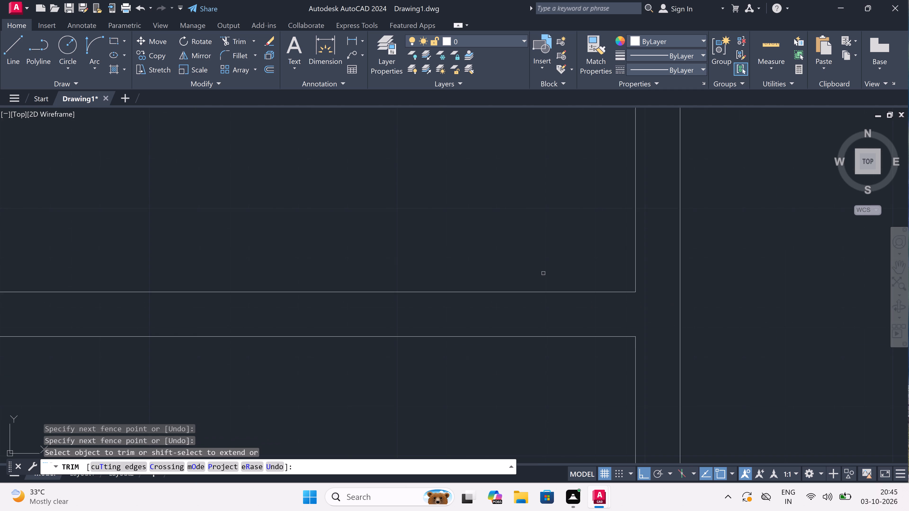
scroll(543, 273, down, 2)
scroll(552, 304, up, 4)
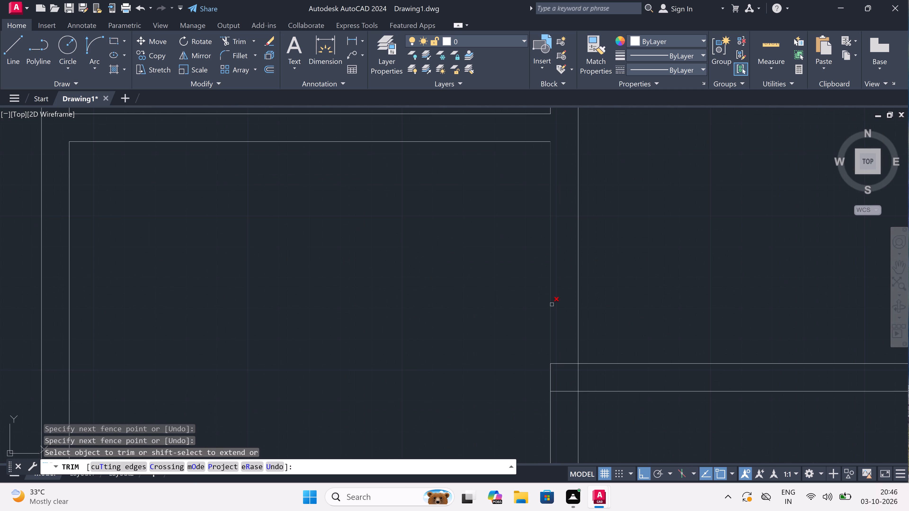
double_click(567, 411)
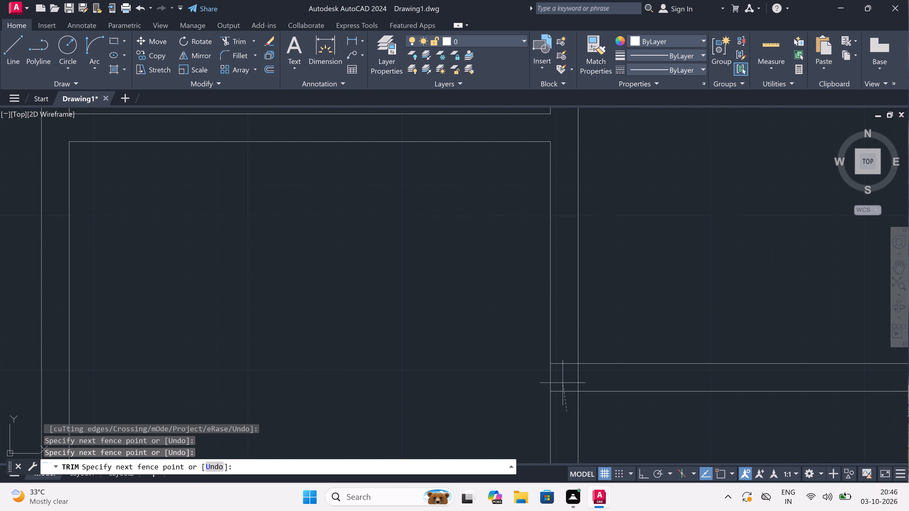
double_click(556, 322)
click(567, 372)
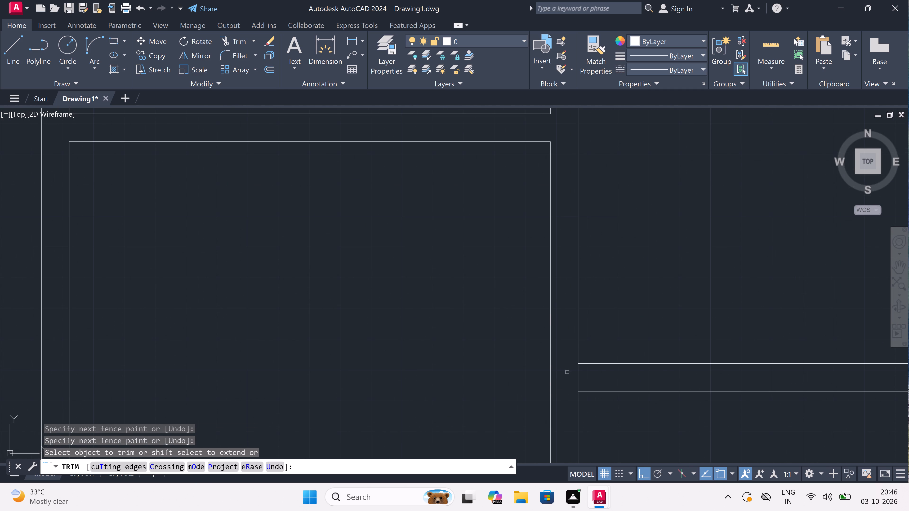
click(596, 379)
Trim the right outer wall's inner line between the two lines of the right room's cross wall.
scroll(444, 372, down, 4)
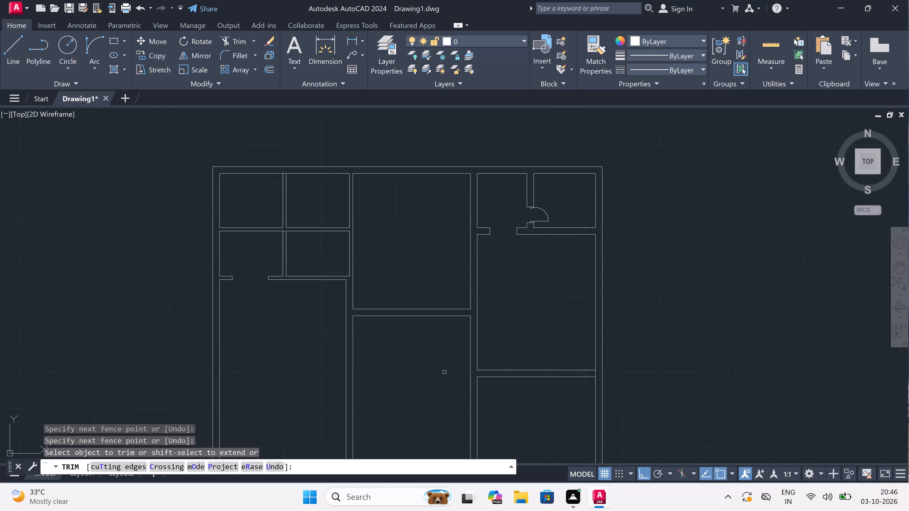
scroll(549, 377, up, 3)
scroll(499, 363, up, 2)
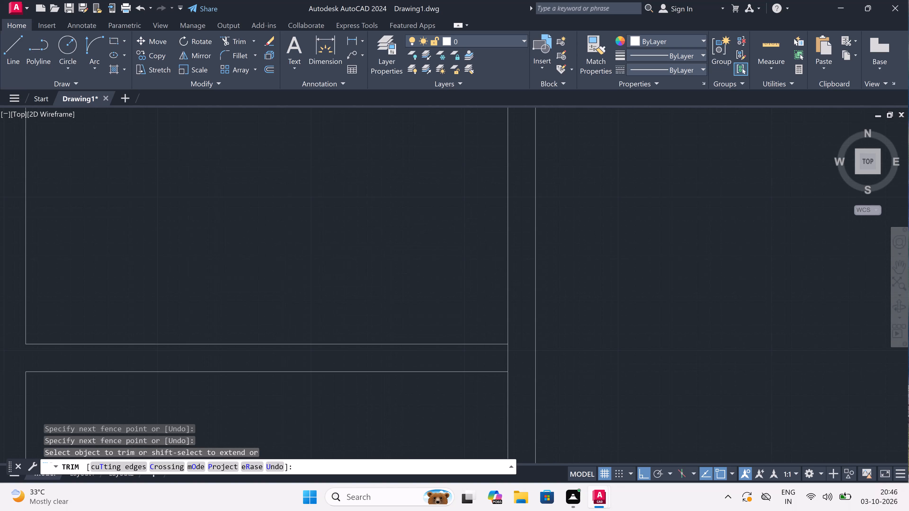
click(498, 361)
click(522, 345)
scroll(522, 345, down, 5)
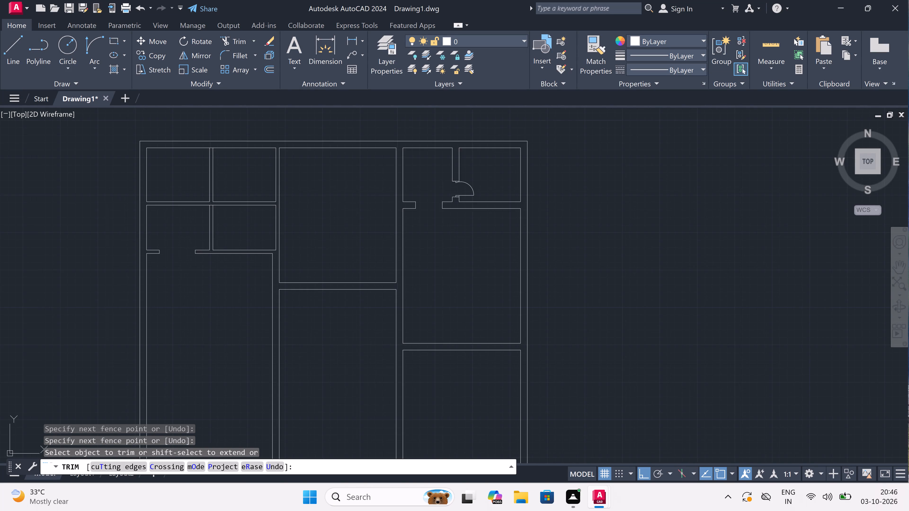
scroll(480, 321, down, 2)
scroll(409, 316, up, 2)
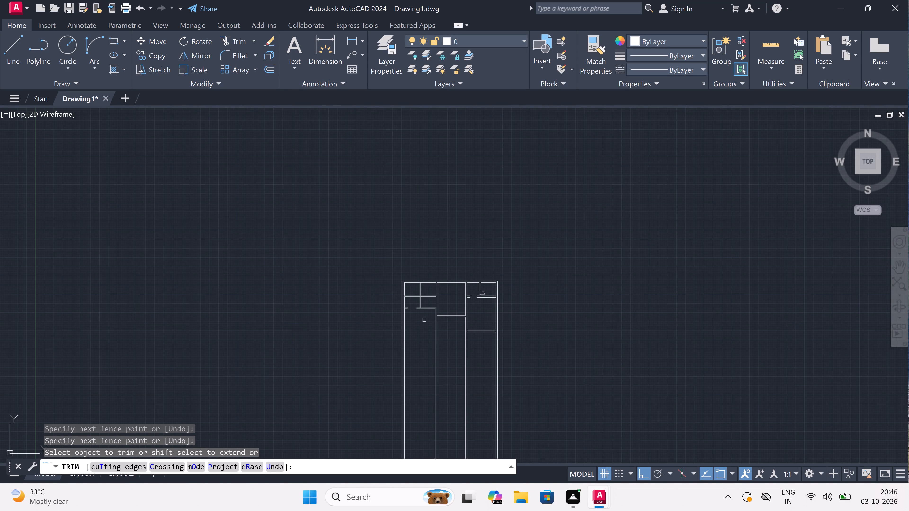
scroll(409, 316, up, 2)
key(Escape)
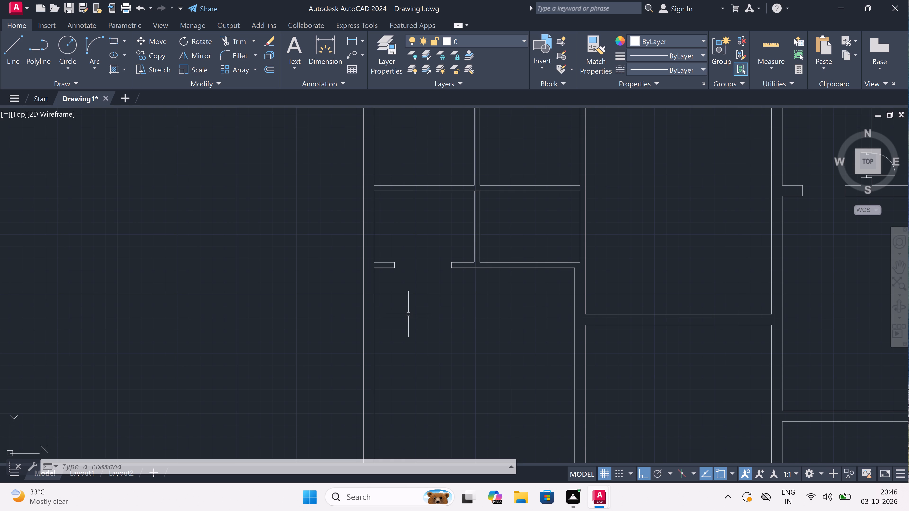
Draw a jamb line across the upper-left room's lower partition near the outer wall, then from its midpoint 2" right and 2' up.
scroll(408, 314, down, 3)
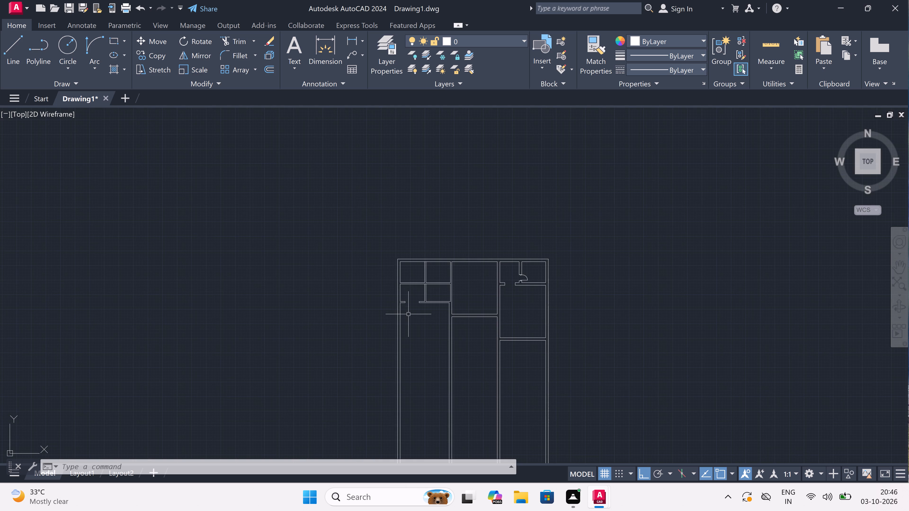
scroll(408, 314, up, 2)
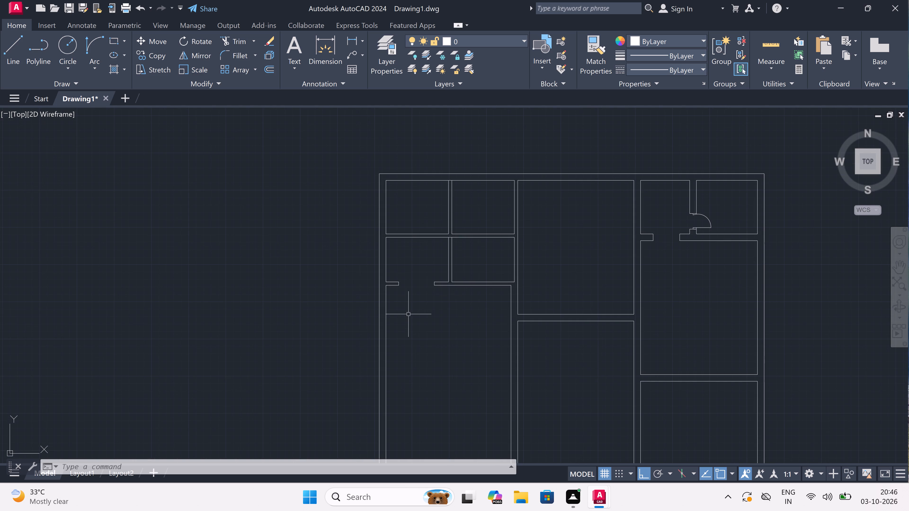
scroll(408, 314, down, 2)
scroll(438, 283, up, 3)
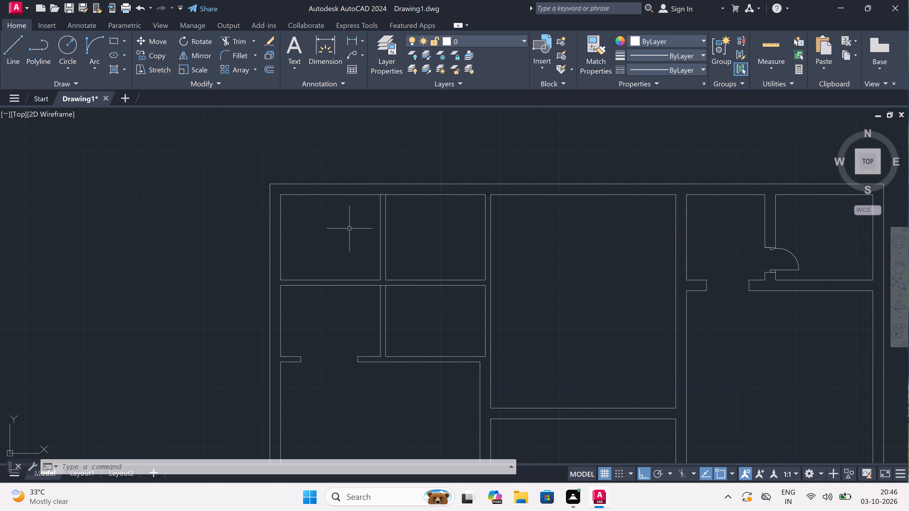
scroll(349, 229, down, 3)
scroll(336, 211, up, 3)
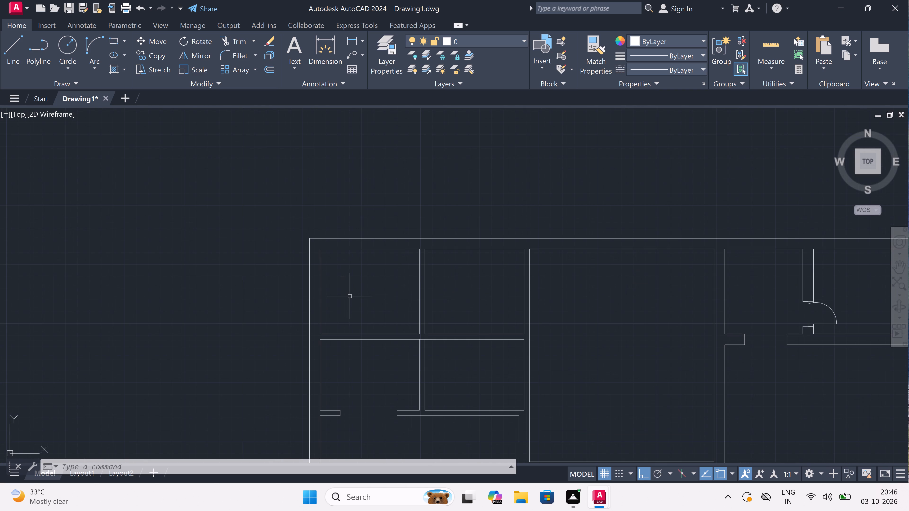
text(l)
key(space)
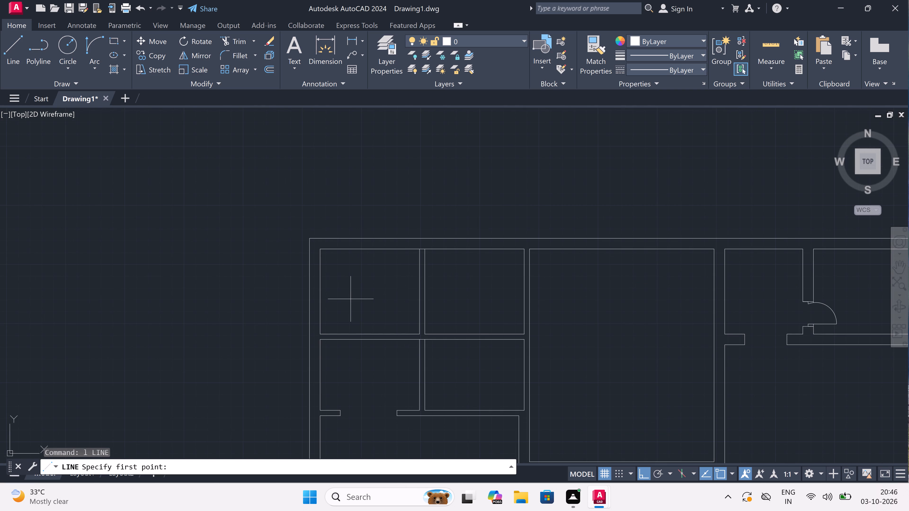
scroll(322, 332, up, 2)
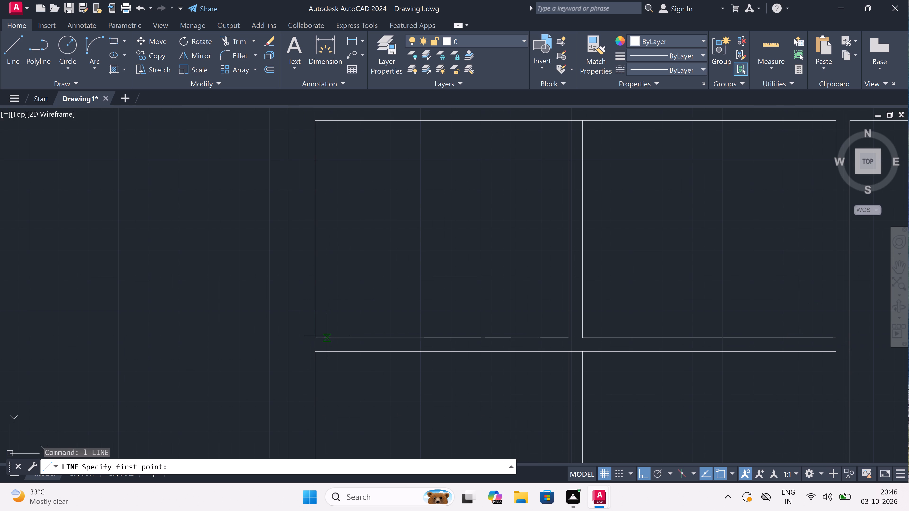
click(327, 336)
click(328, 349)
scroll(327, 348, up, 3)
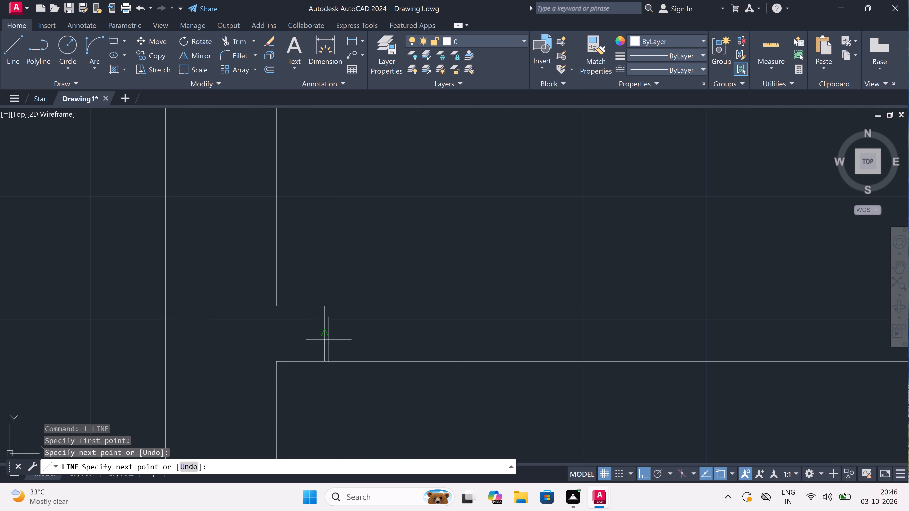
click(326, 337)
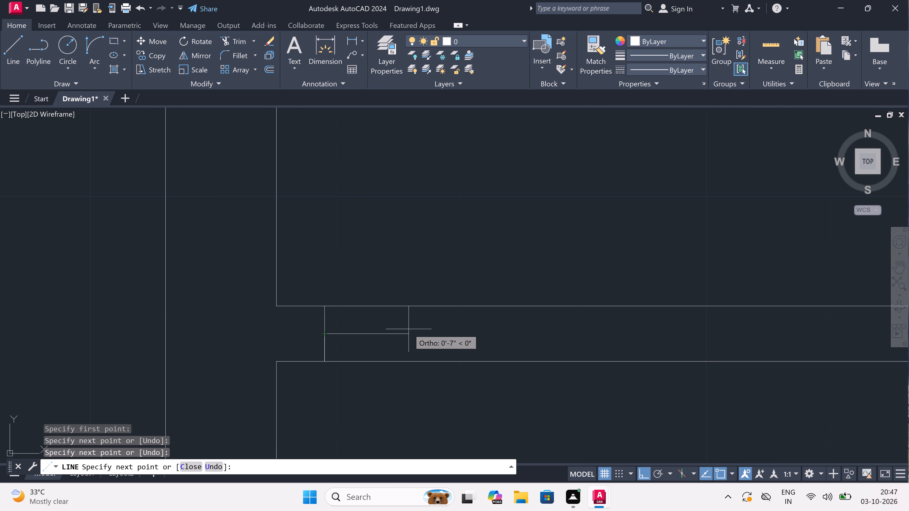
key(2)
text(")
key(space)
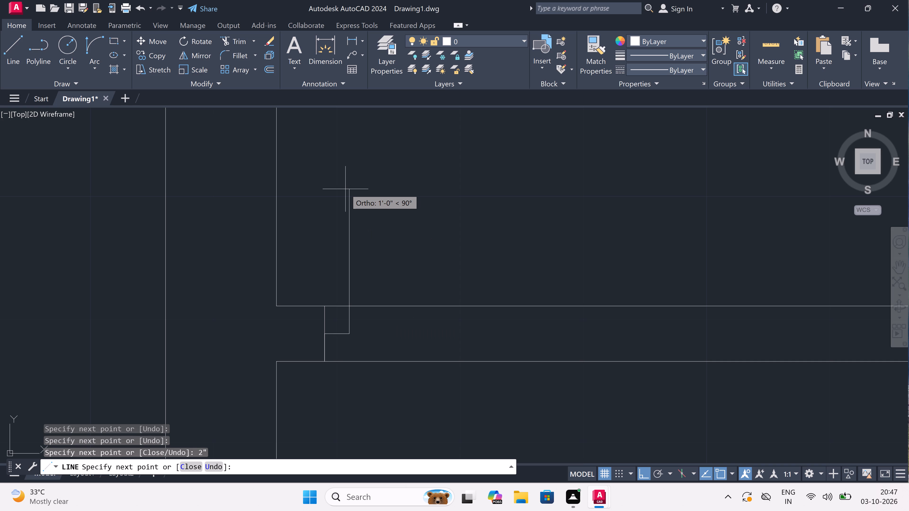
text(2')
key(space)
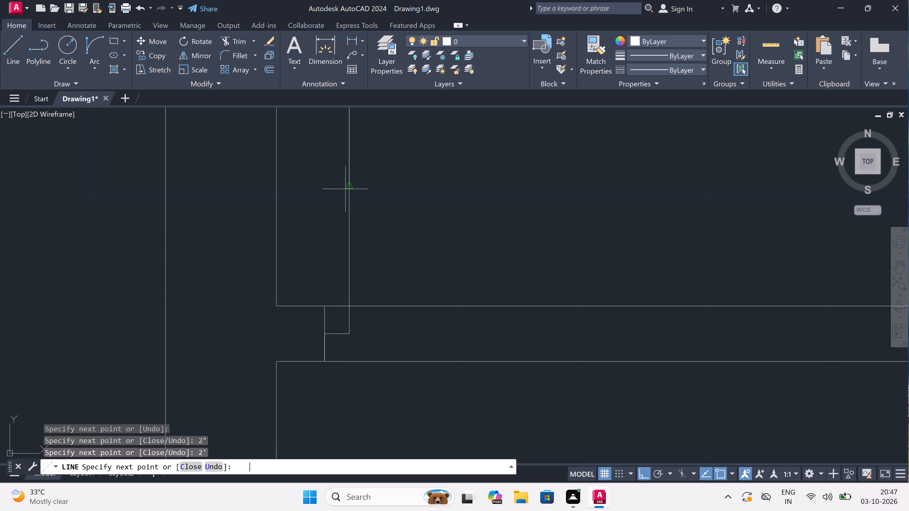
key(Escape)
Draw the opposite jamb line across the same partition further right, then a 2" line leftward from its midpoint.
key(space)
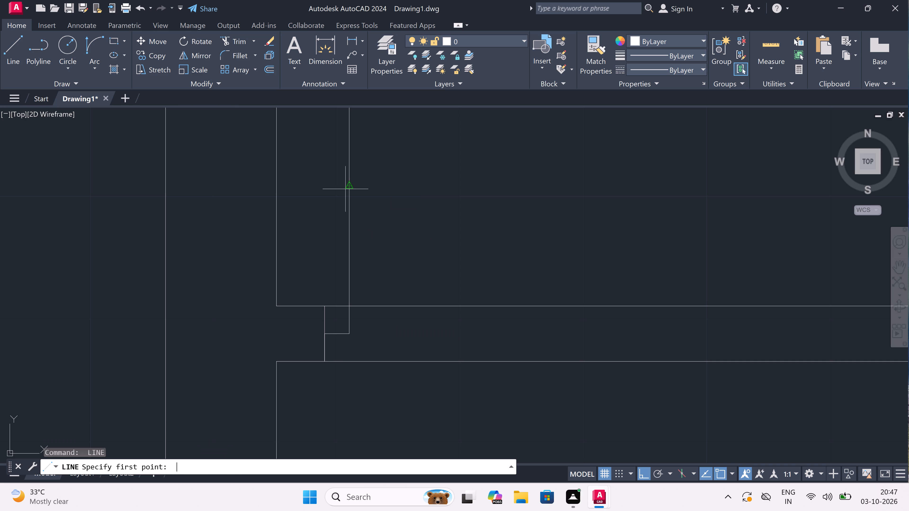
scroll(345, 189, down, 4)
scroll(354, 150, up, 3)
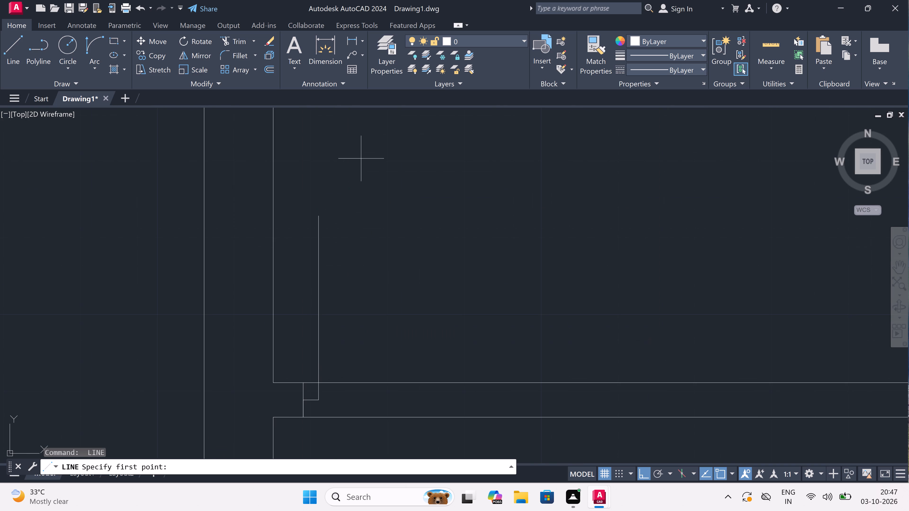
click(502, 384)
click(502, 416)
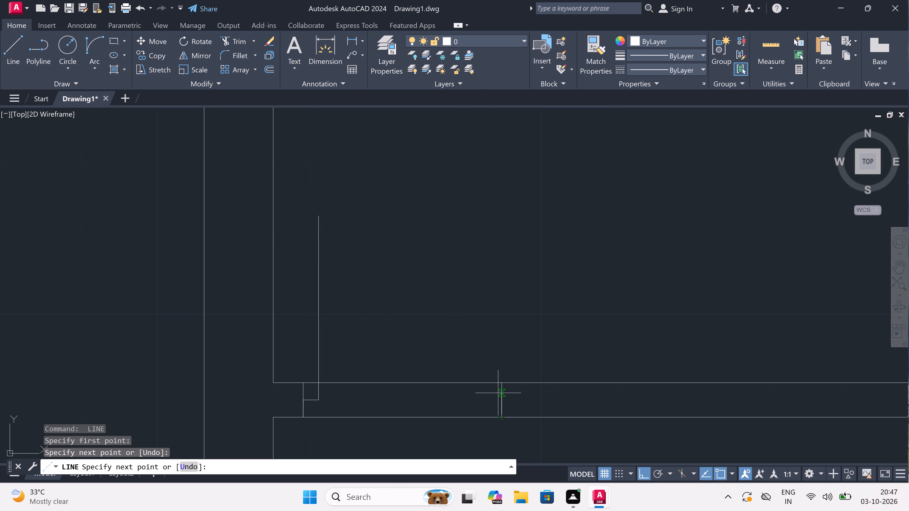
double_click(500, 398)
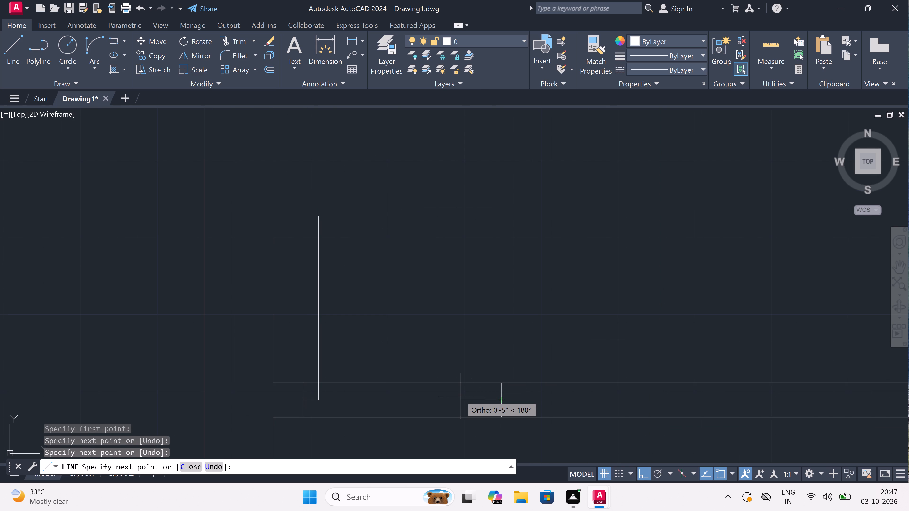
text(2")
key(space)
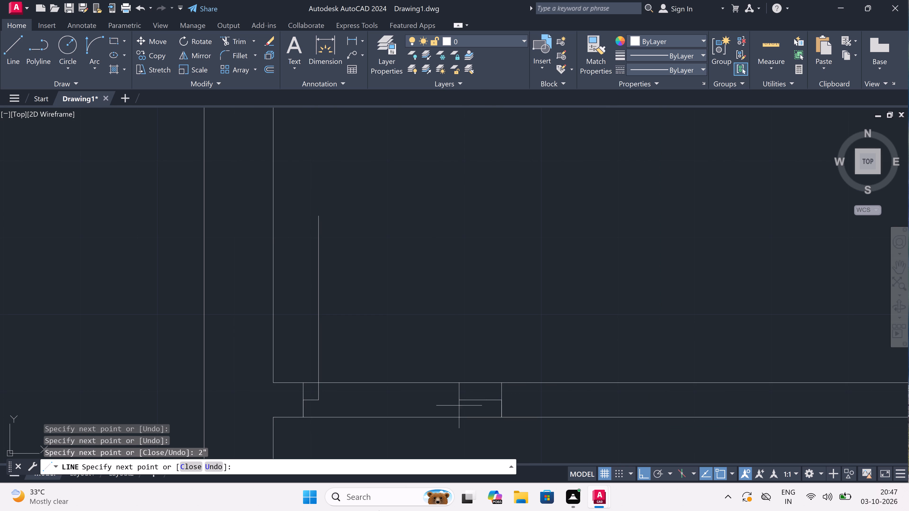
key(Escape)
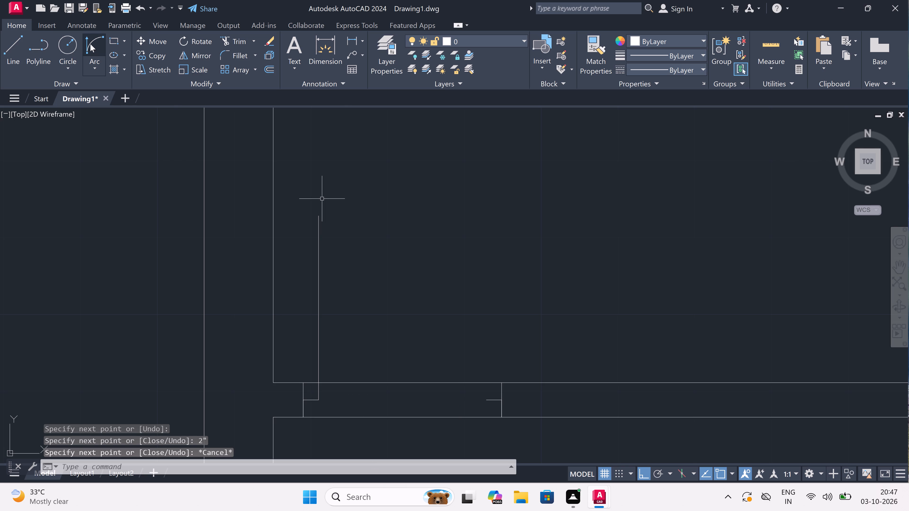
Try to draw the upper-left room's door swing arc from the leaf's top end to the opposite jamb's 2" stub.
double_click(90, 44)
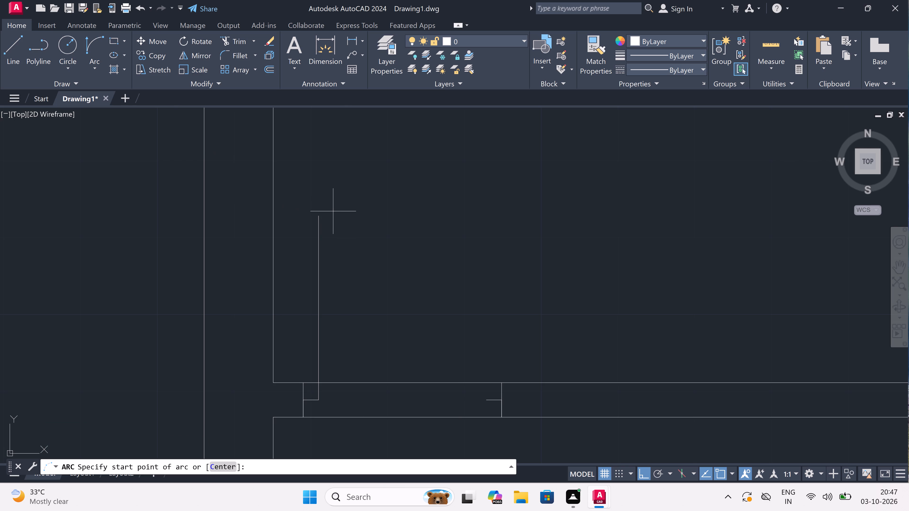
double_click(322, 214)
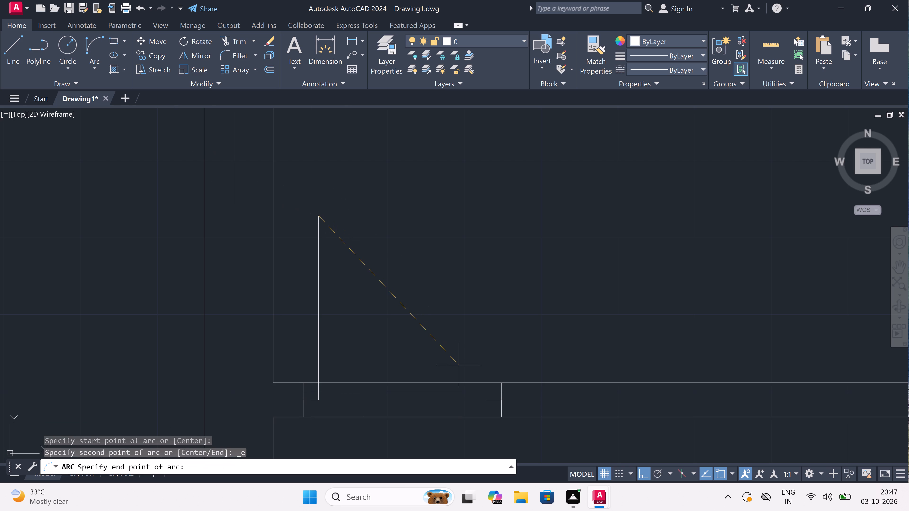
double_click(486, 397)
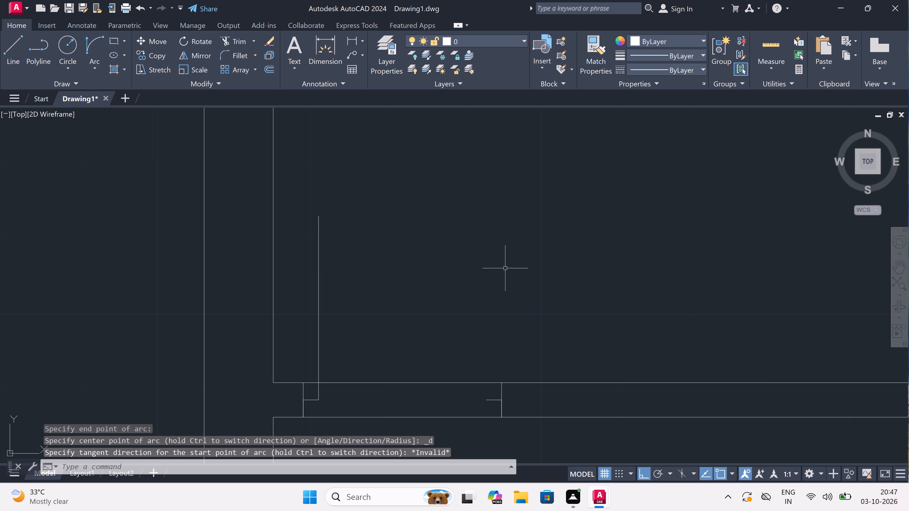
Draw a three-point arc from the door leaf's top end through the opposite jamb's stub end, finishing below the partition.
key(space)
click(322, 217)
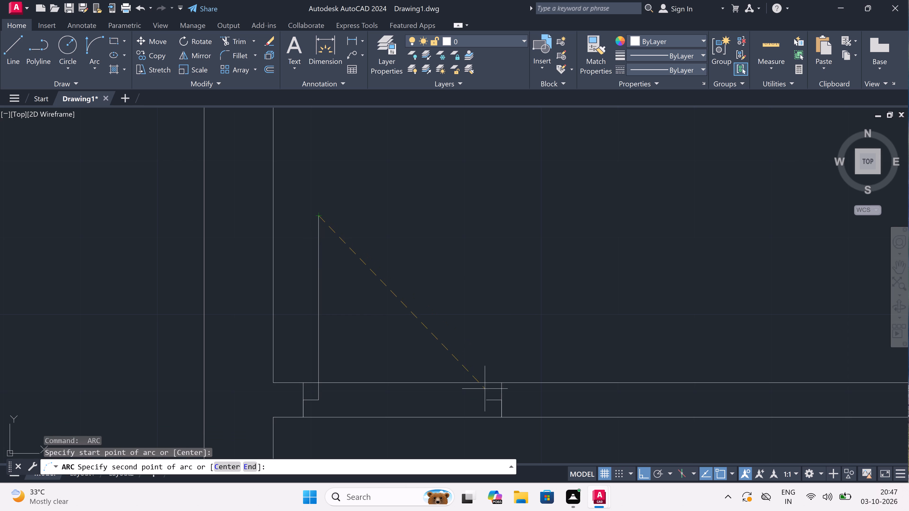
click(485, 398)
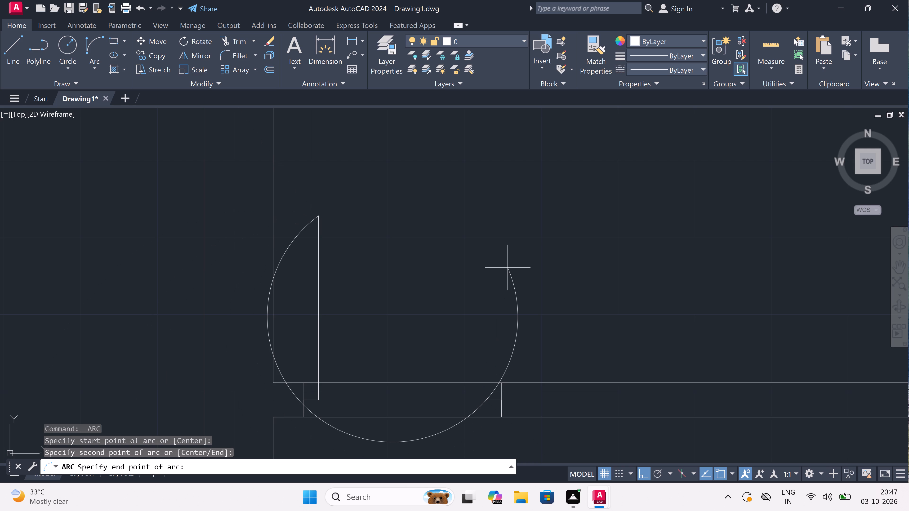
scroll(508, 268, down, 3)
scroll(501, 312, up, 3)
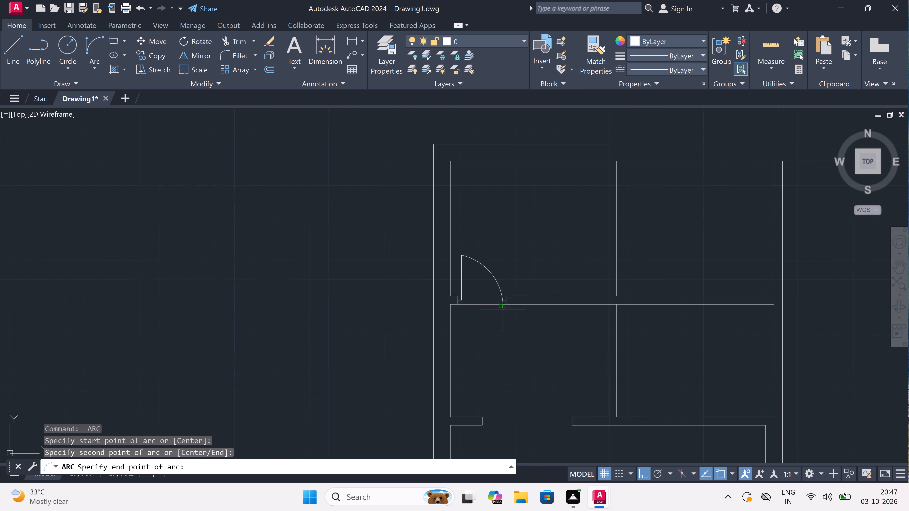
scroll(467, 319, down, 2)
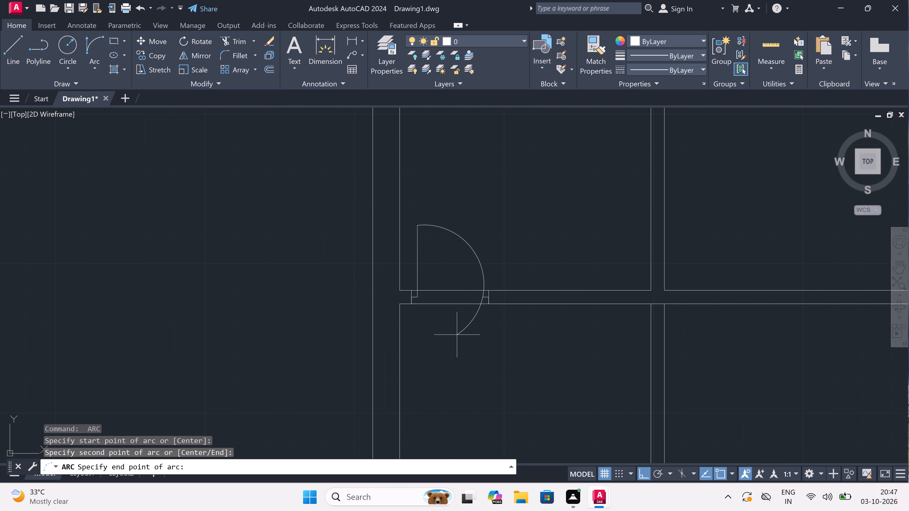
click(457, 336)
Trim both partition lines across the upper-left room's door opening and the swing arc's tail below the partition.
key(t)
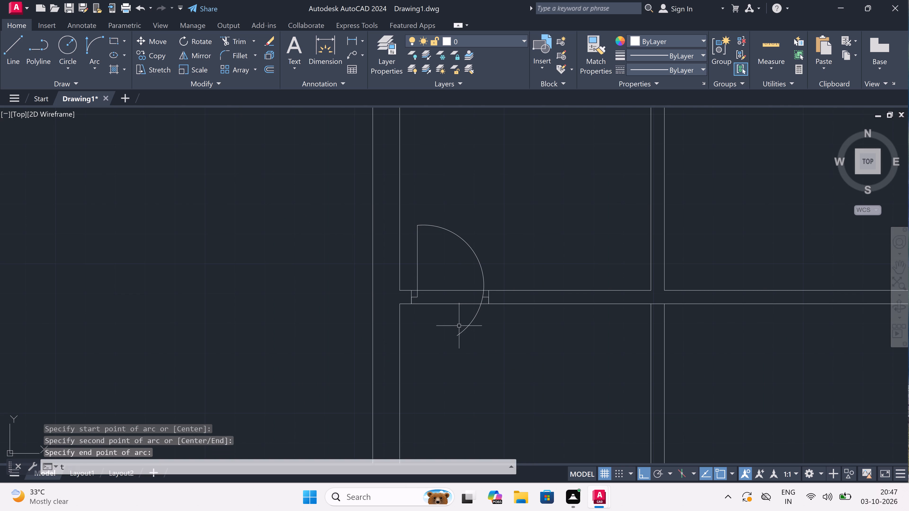
key(r)
key(space)
click(455, 263)
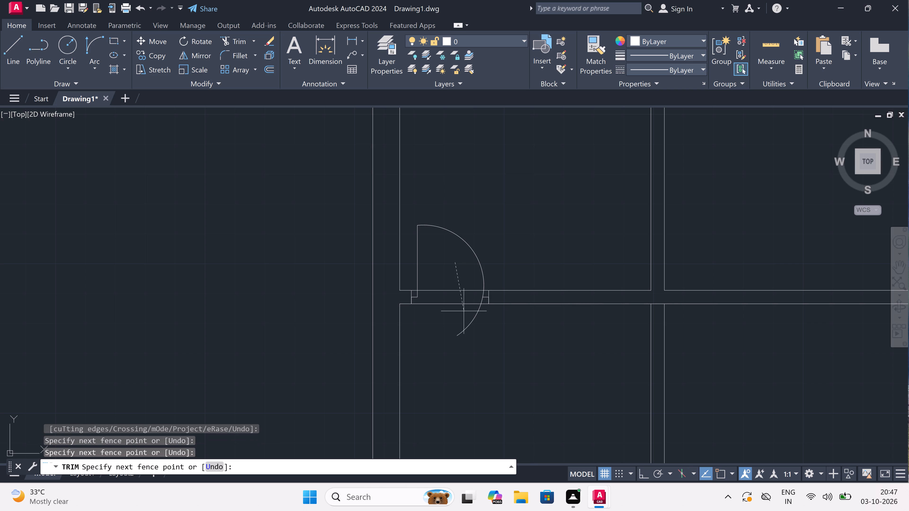
click(479, 332)
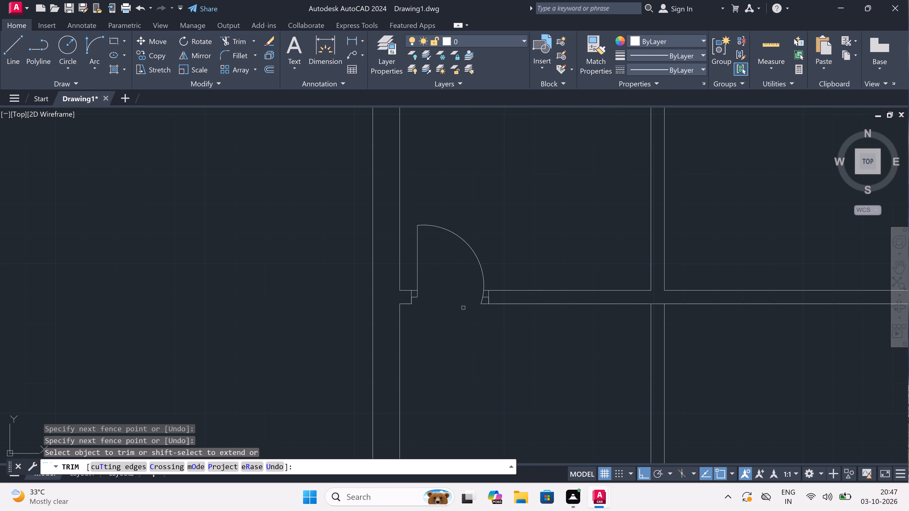
key(Escape)
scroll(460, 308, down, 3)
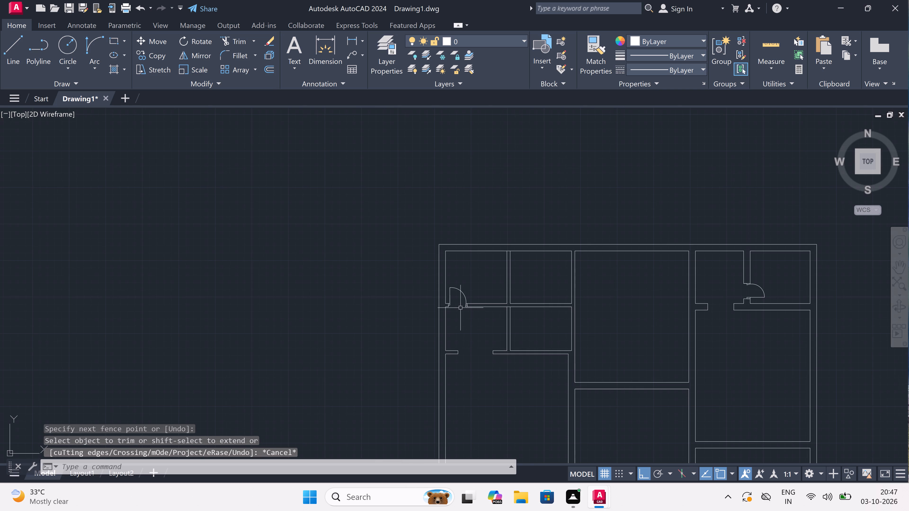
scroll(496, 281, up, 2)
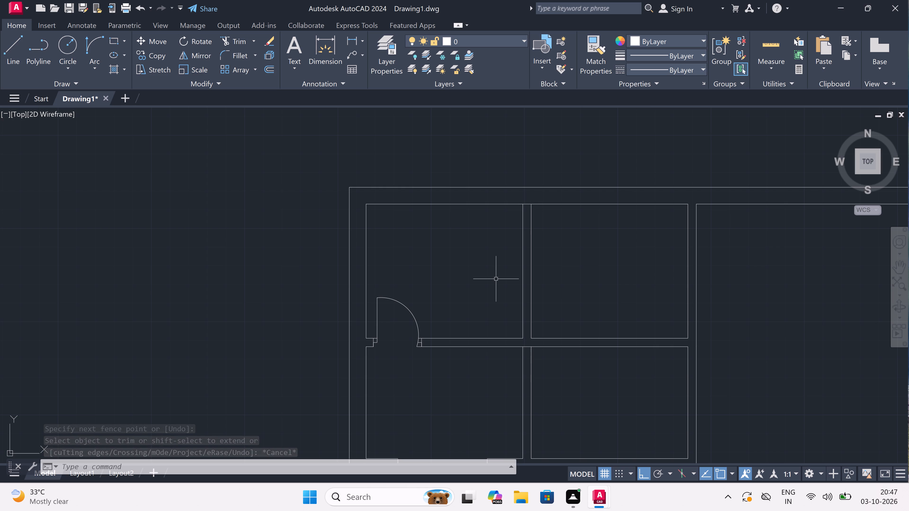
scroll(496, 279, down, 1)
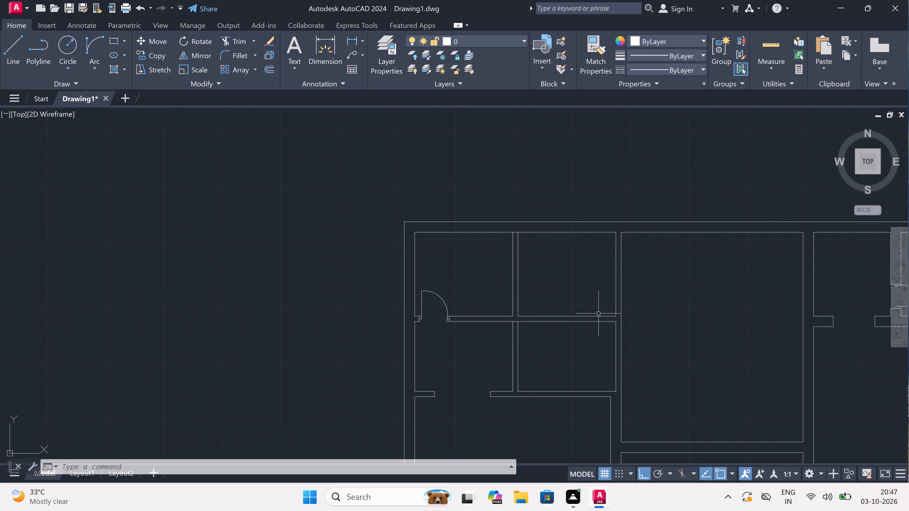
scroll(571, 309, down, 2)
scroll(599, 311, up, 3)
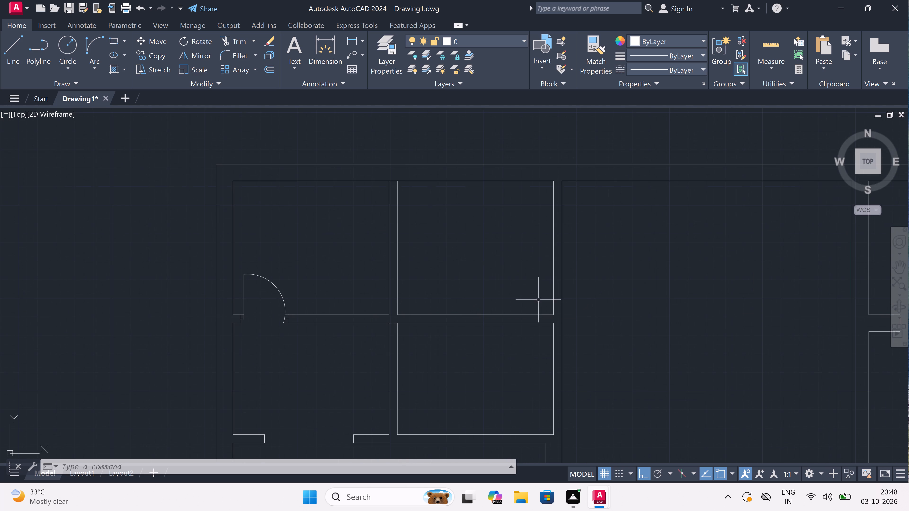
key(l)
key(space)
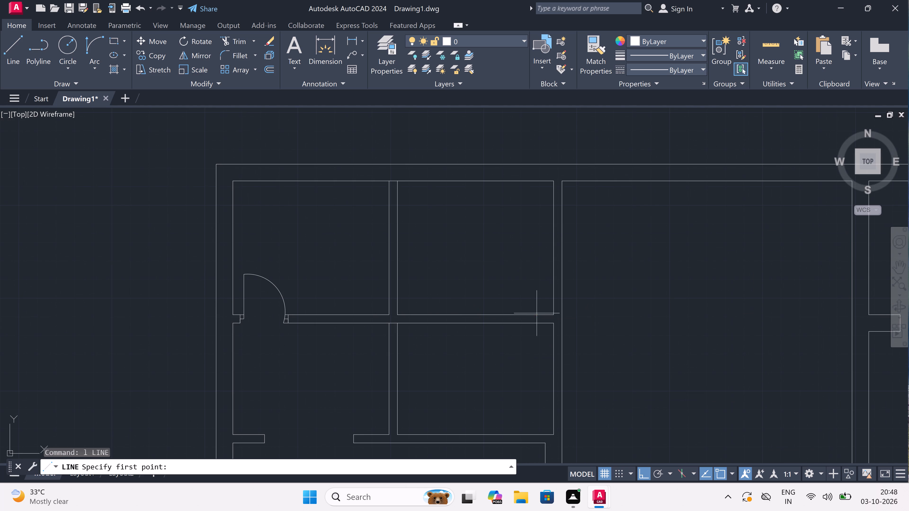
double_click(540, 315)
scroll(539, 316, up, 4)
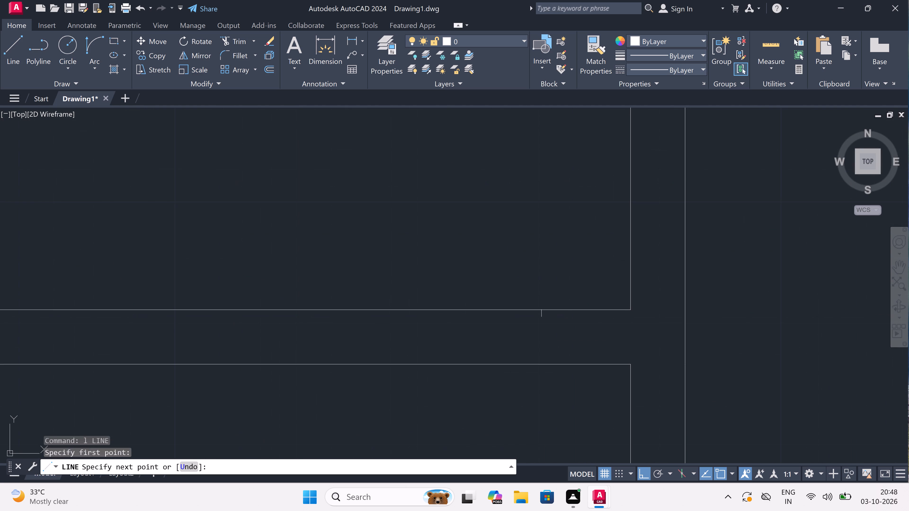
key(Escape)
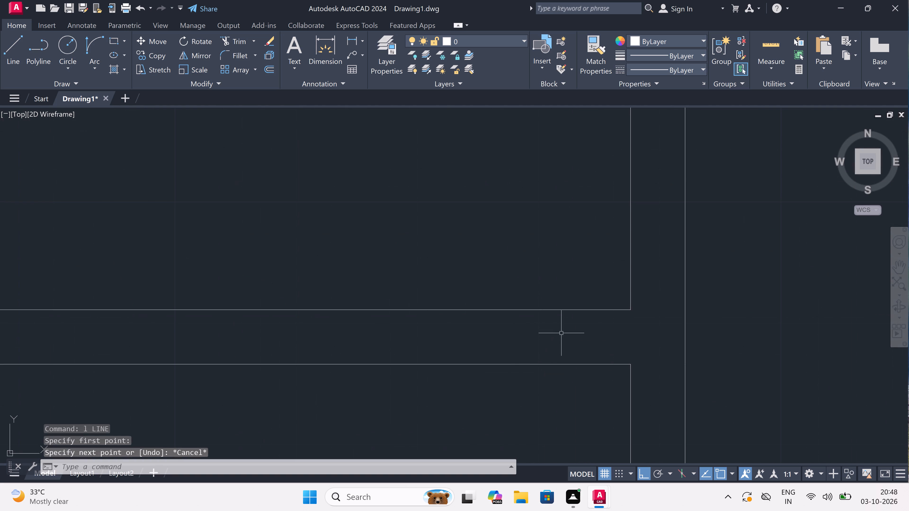
Draw a jamb line across the second upper room's lower partition near its right wall, then from its midpoint 2" left and 2' up.
key(space)
click(578, 313)
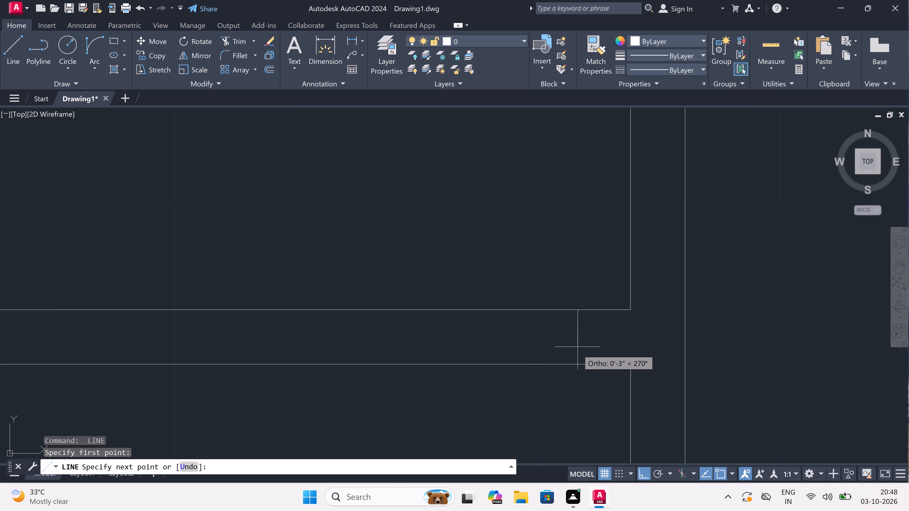
double_click(577, 370)
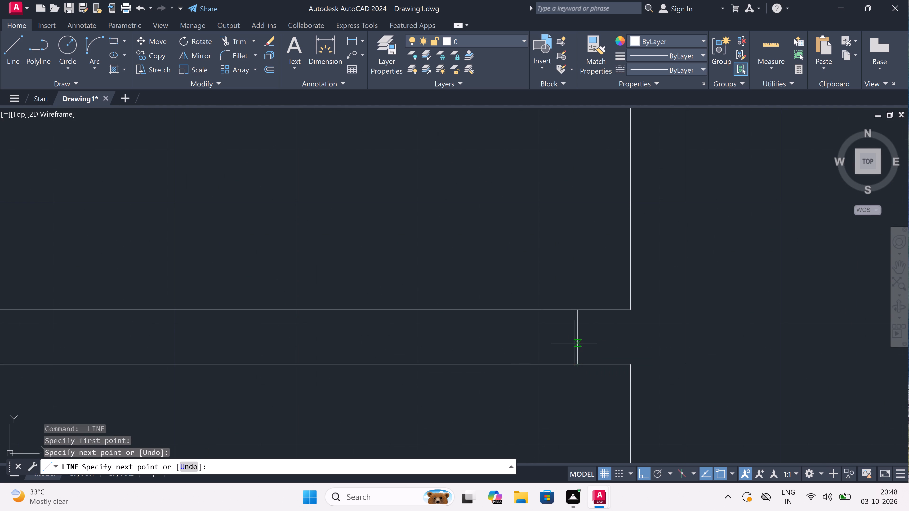
click(577, 332)
text(2")
key(space)
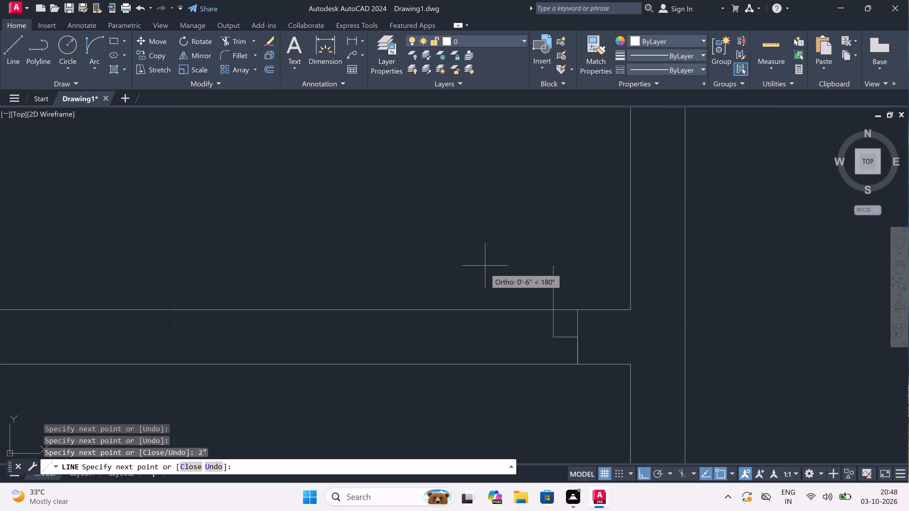
text(2')
key(space)
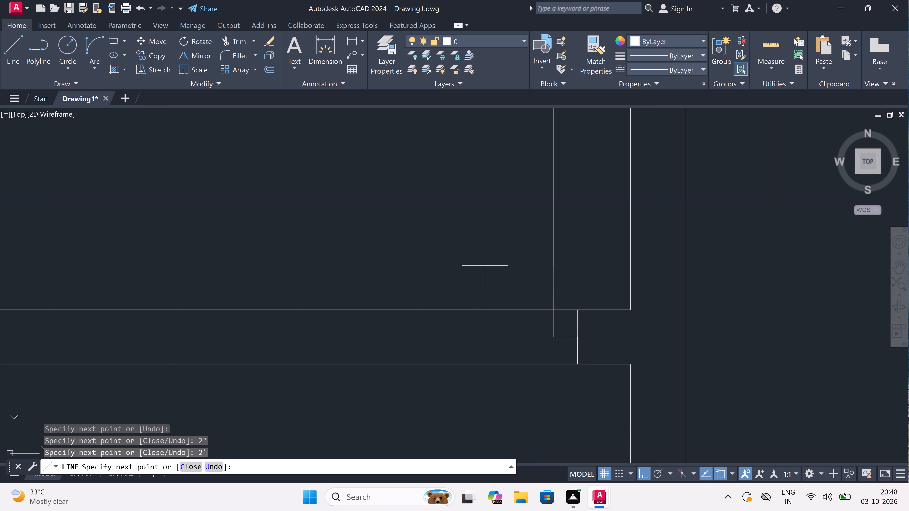
key(Escape)
Draw the opposite jamb line across the same partition further left, then a 2" line rightward from its midpoint.
key(space)
scroll(486, 266, down, 3)
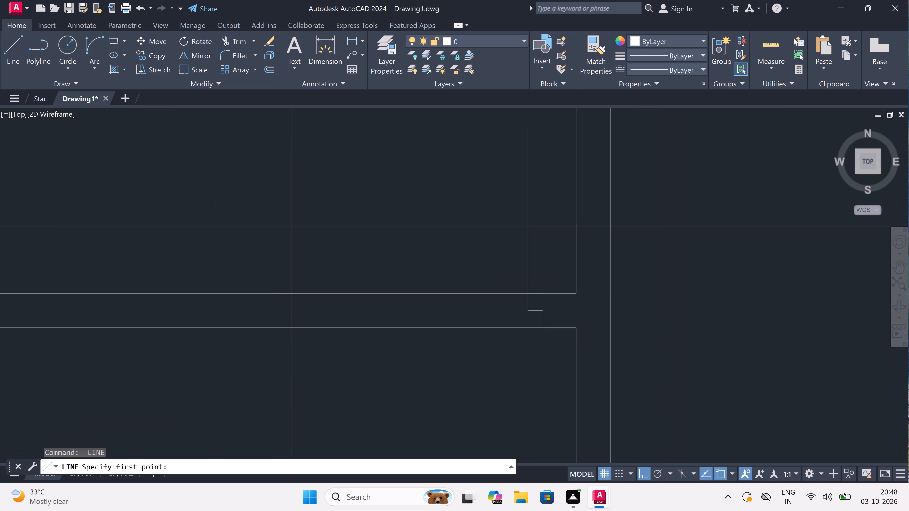
scroll(486, 266, down, 2)
scroll(475, 250, up, 3)
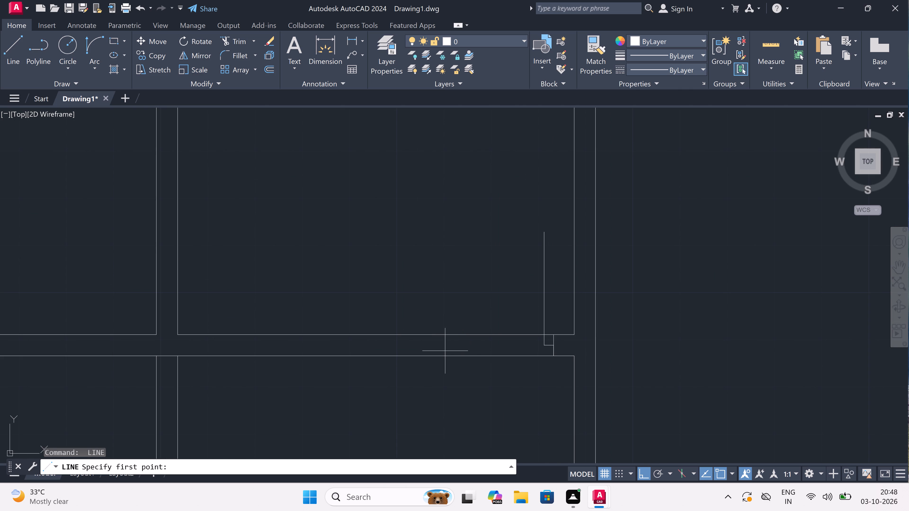
double_click(443, 336)
click(440, 354)
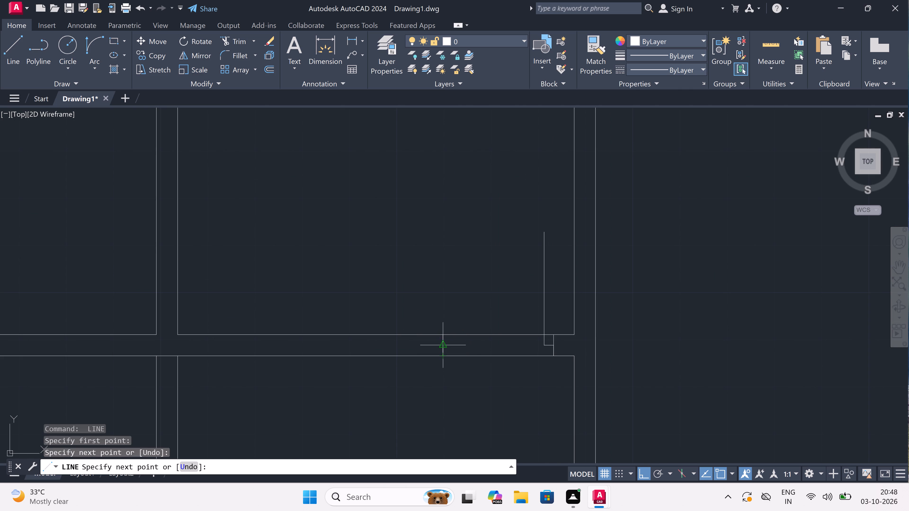
scroll(439, 346, up, 3)
click(446, 343)
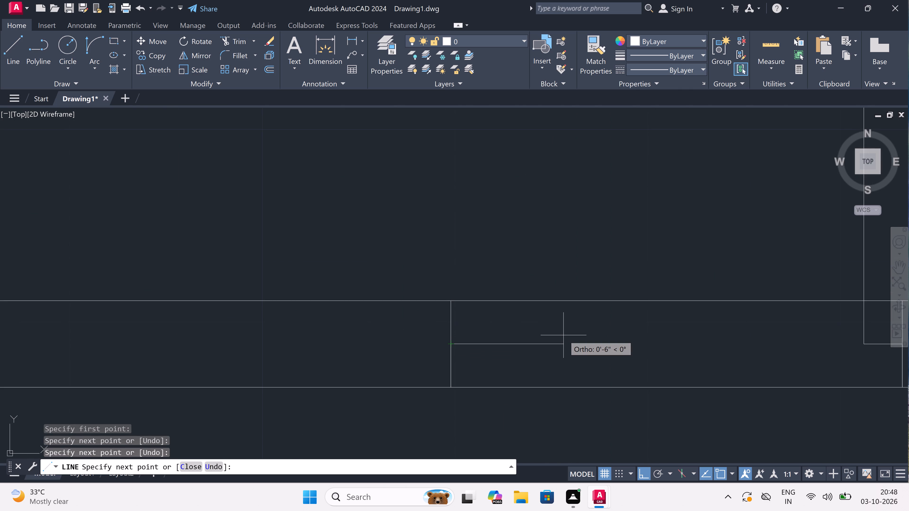
text(2")
key(space)
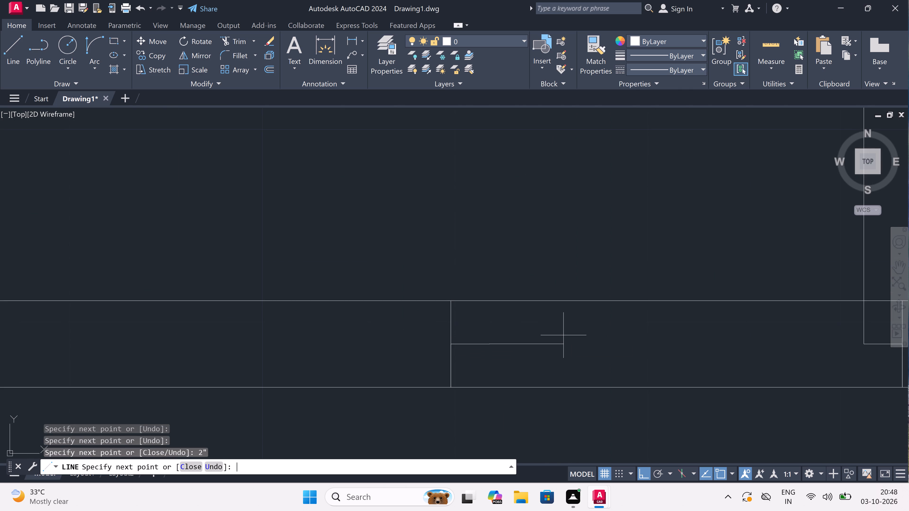
key(Escape)
Draw the door swing arc from the new leaf's top end to the opposite jamb's stub end, with a horizontal leftward start tangent.
scroll(563, 336, down, 1)
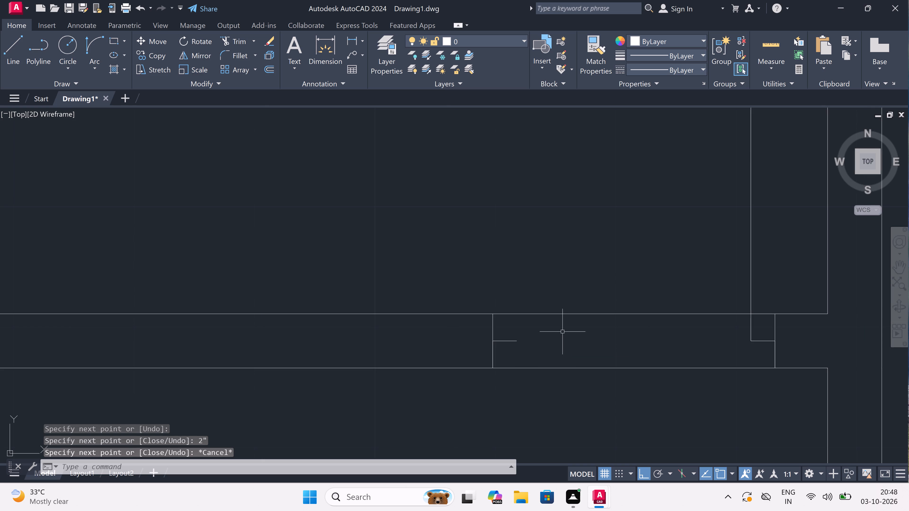
scroll(561, 330, down, 2)
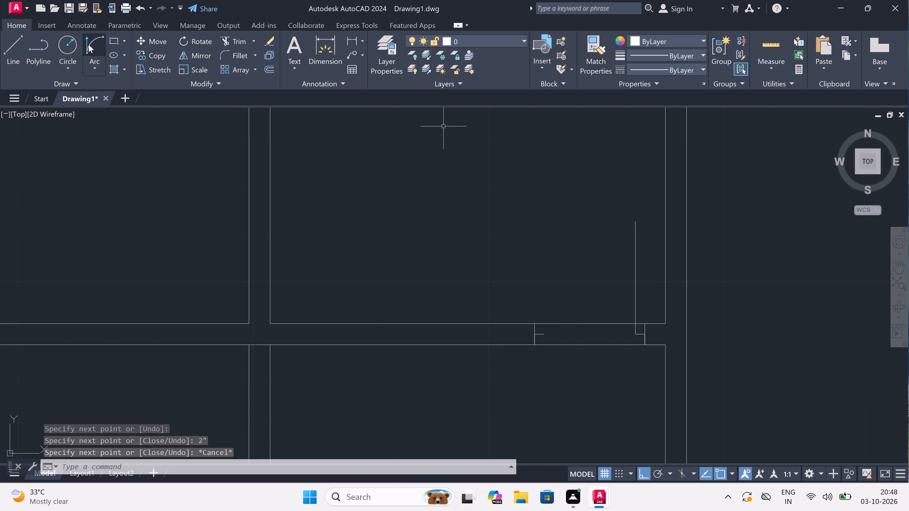
click(89, 44)
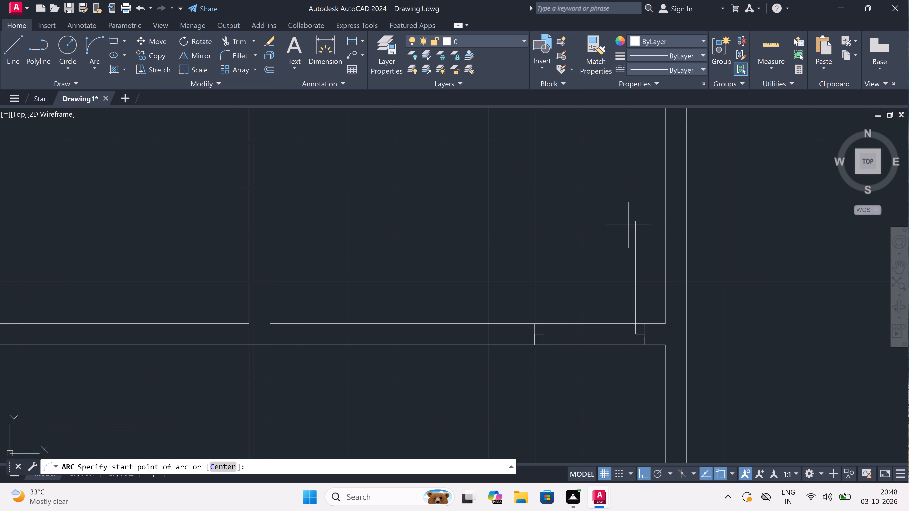
double_click(636, 221)
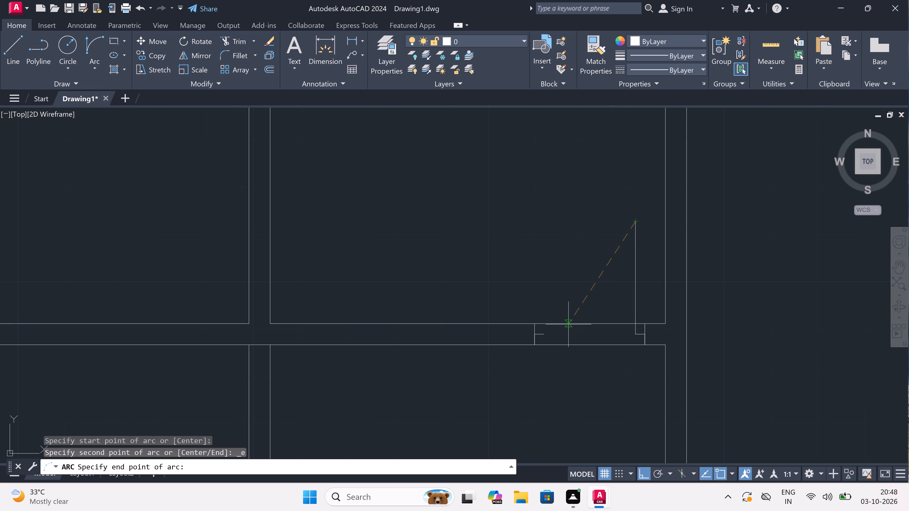
click(544, 337)
double_click(520, 290)
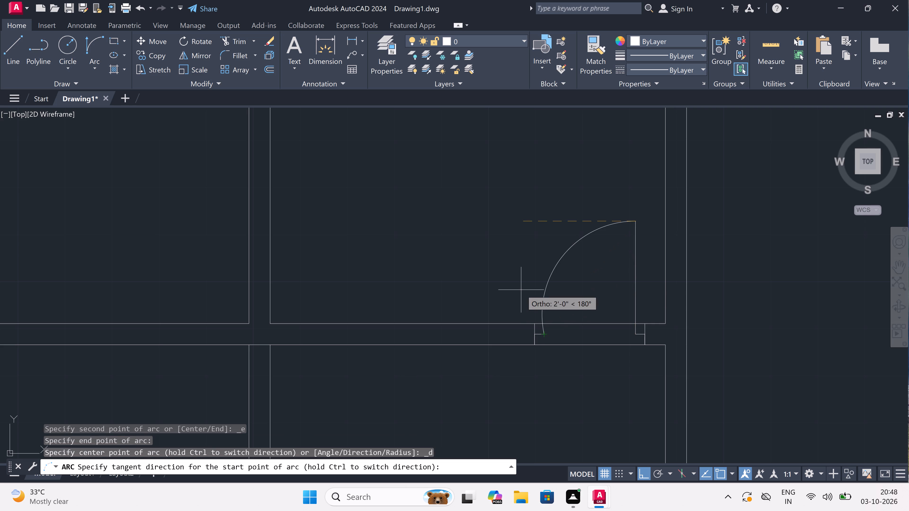
Trim both partition lines across the second upper room's door opening.
text(tr)
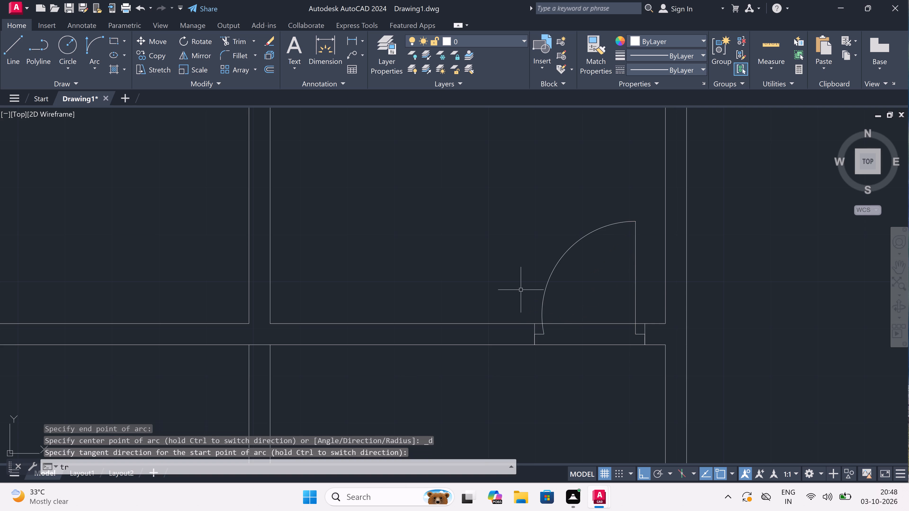
key(space)
triple_click(606, 288)
double_click(605, 395)
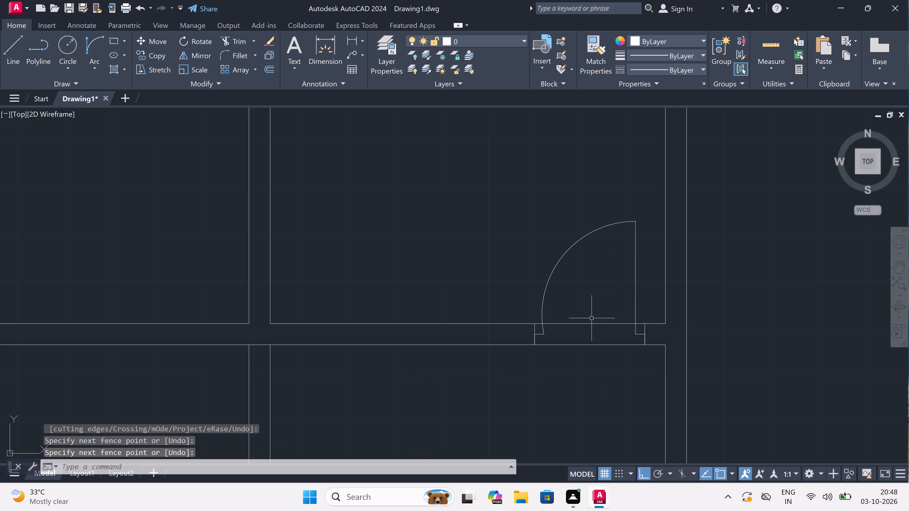
key(space)
double_click(589, 311)
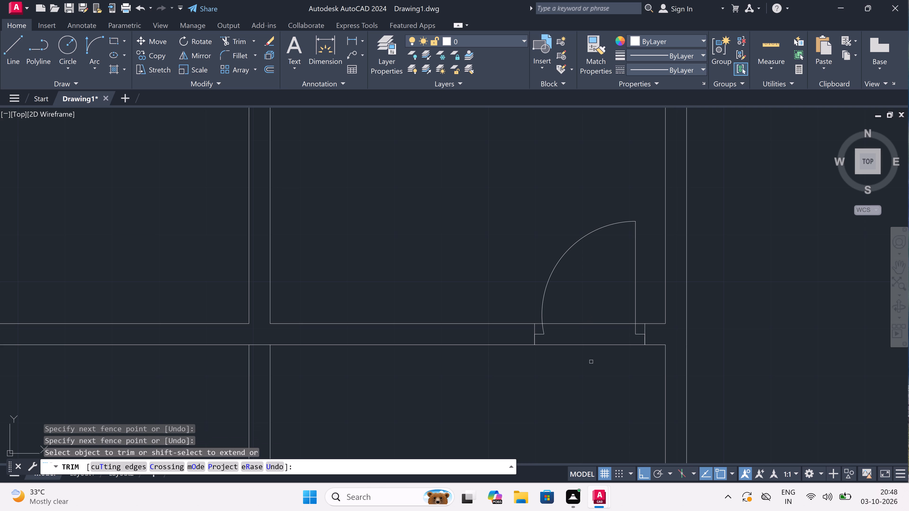
click(591, 362)
drag(591, 362, 591, 357)
click(588, 306)
Draw two jamb lines across the right wall of the second small lower room, one near its bottom corner and one near its top.
scroll(588, 306, down, 4)
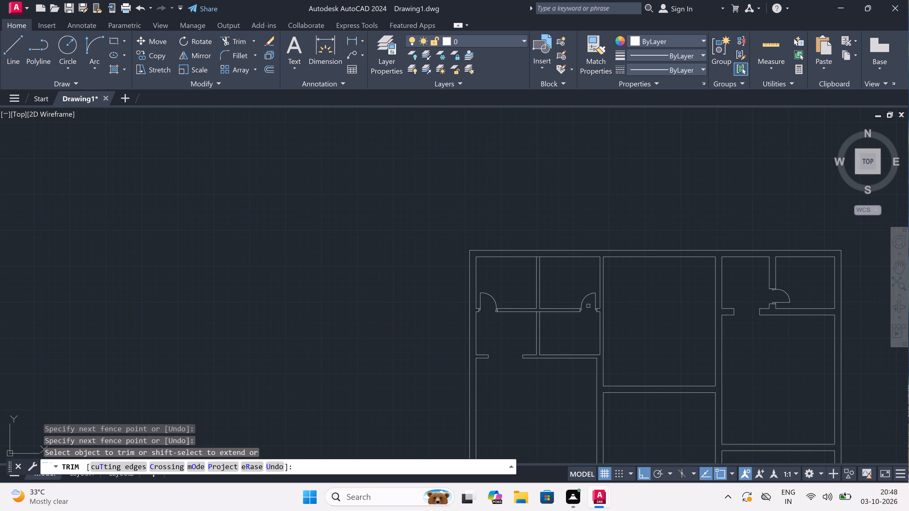
key(Escape)
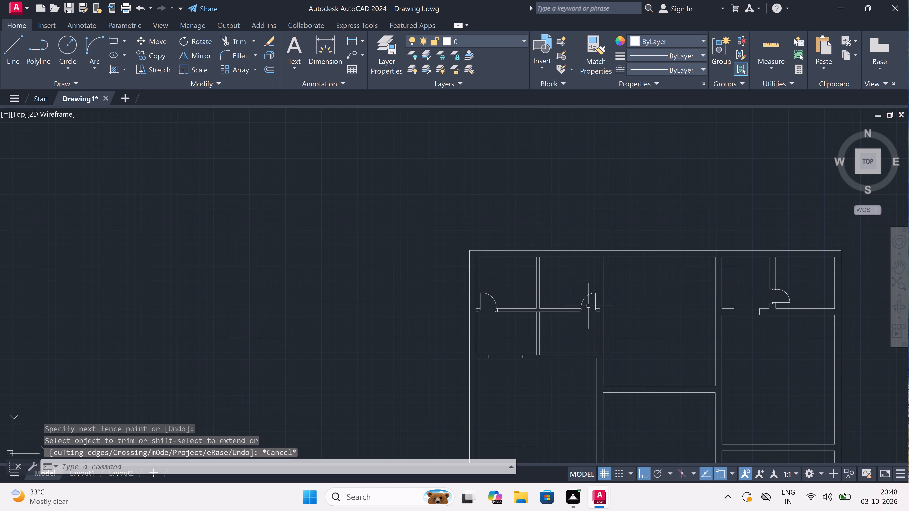
scroll(588, 306, down, 1)
scroll(596, 319, up, 3)
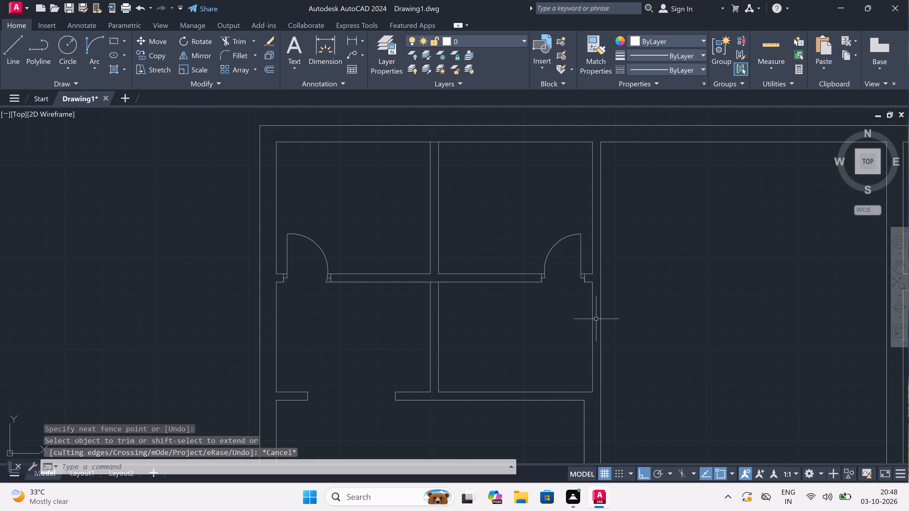
text(l)
key(space)
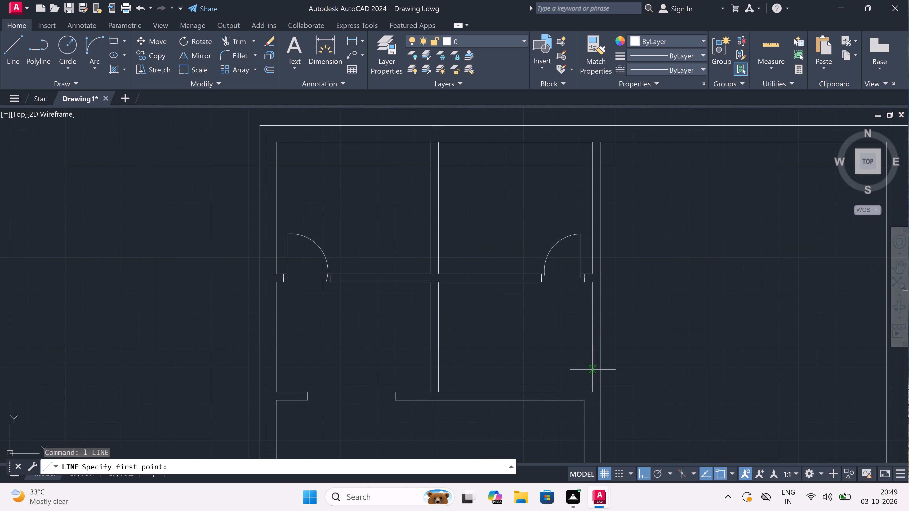
scroll(590, 389, up, 2)
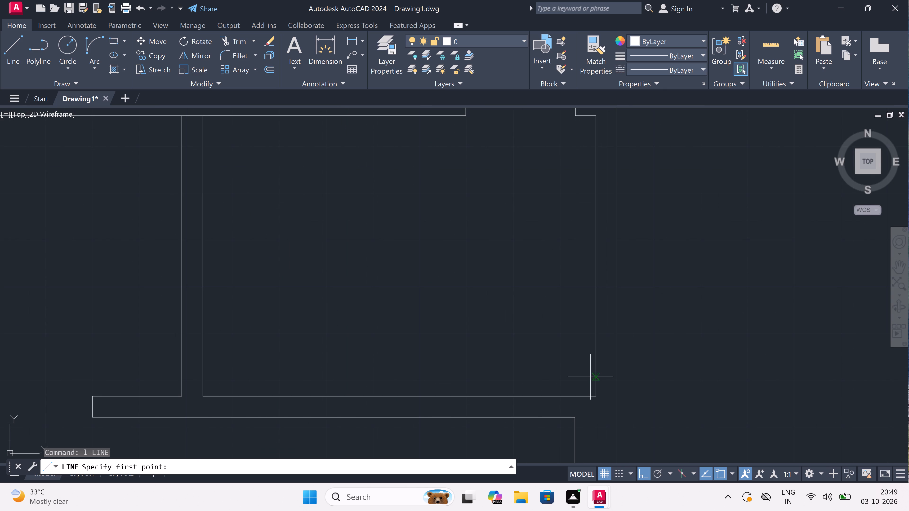
click(590, 376)
click(615, 373)
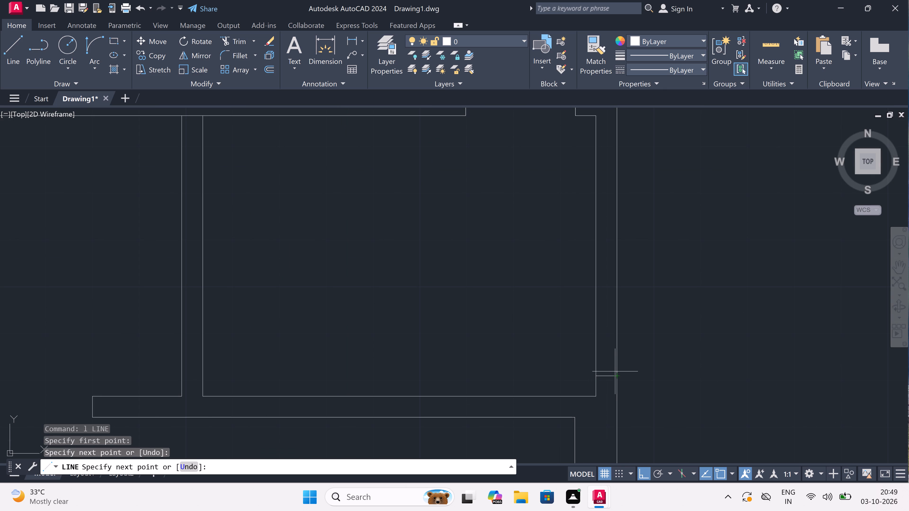
key(Escape)
key(space)
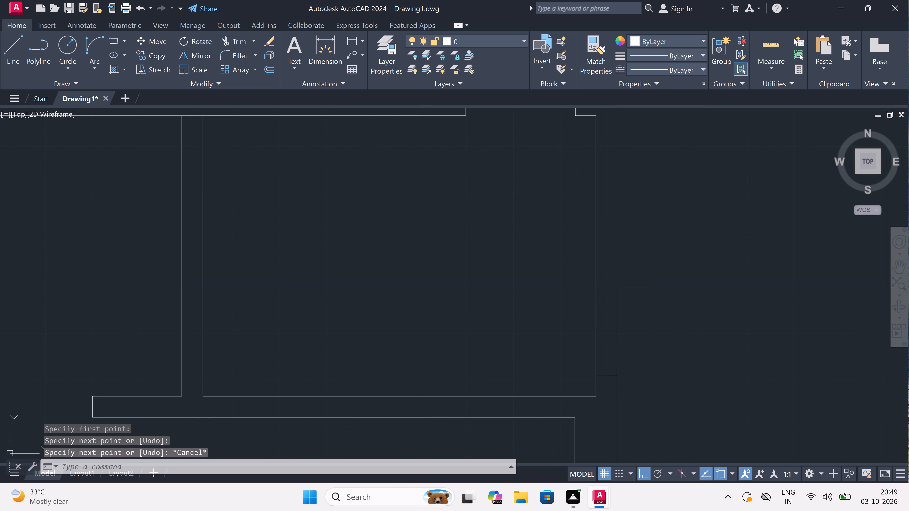
triple_click(594, 145)
click(594, 145)
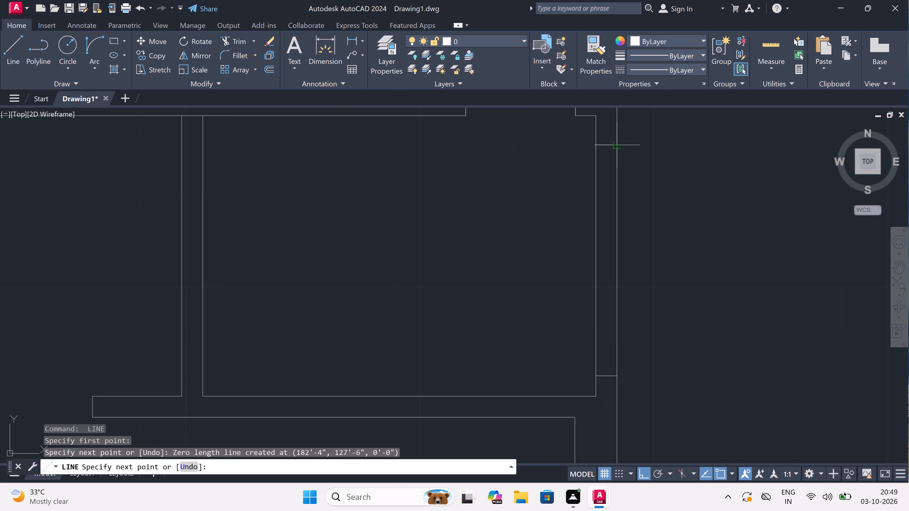
double_click(618, 142)
key(Escape)
Trim both wall lines between the two new jambs to open the doorway into the central room.
key(t)
key(r)
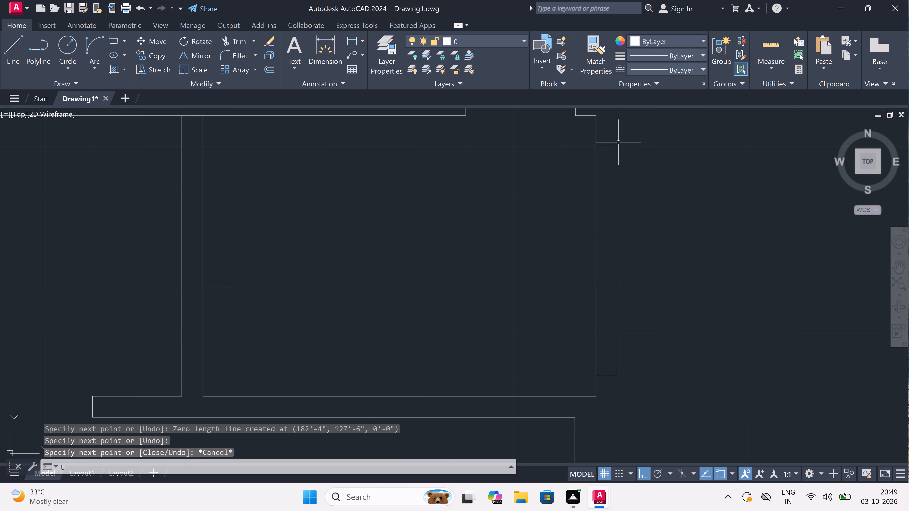
key(space)
double_click(650, 206)
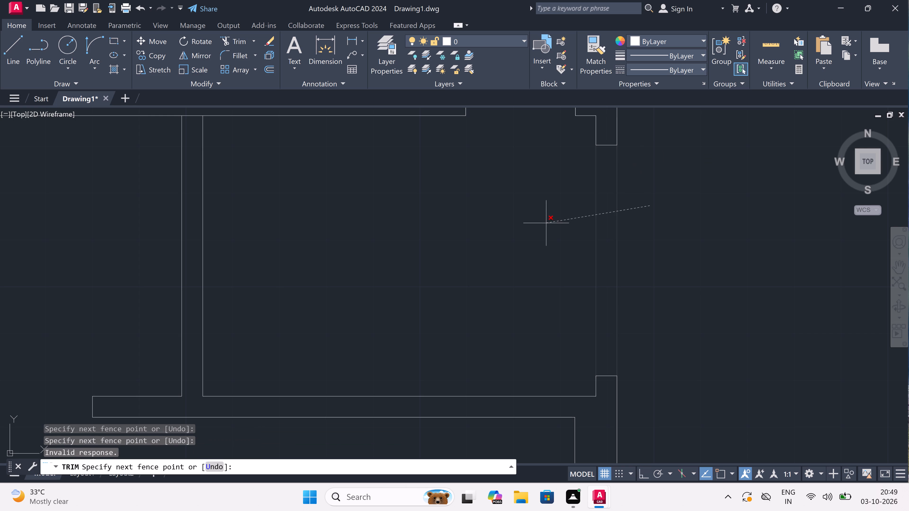
click(546, 223)
scroll(546, 223, down, 3)
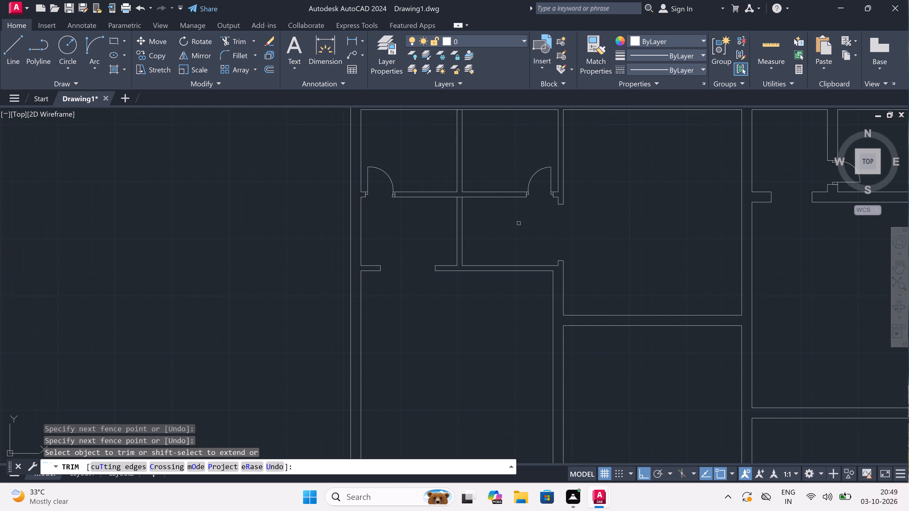
key(Escape)
Offset the lower face of the partition above the large left room 15' downward into the room.
scroll(519, 223, up, 3)
scroll(519, 223, down, 4)
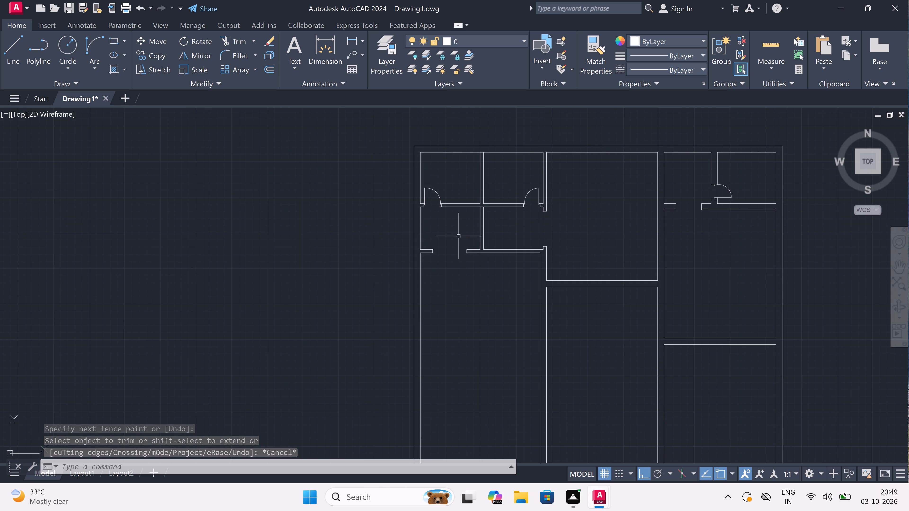
scroll(517, 269, up, 2)
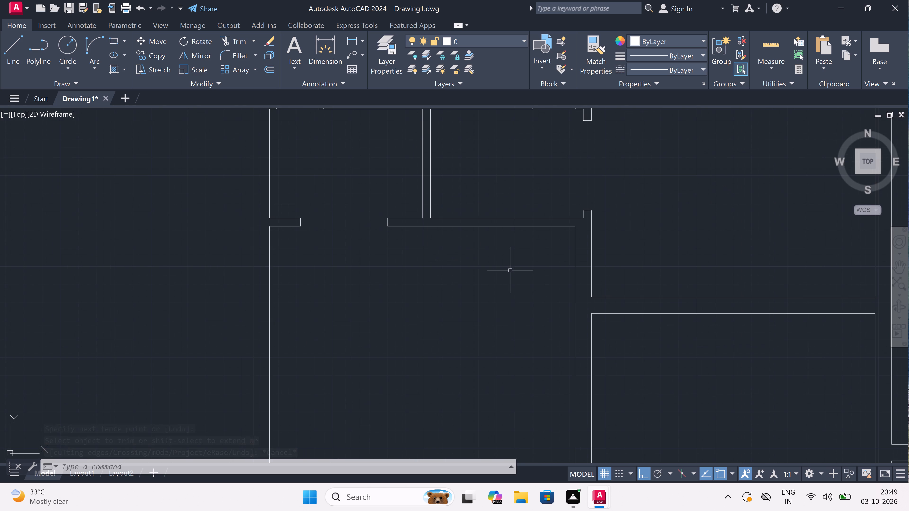
key(o)
key(space)
double_click(490, 228)
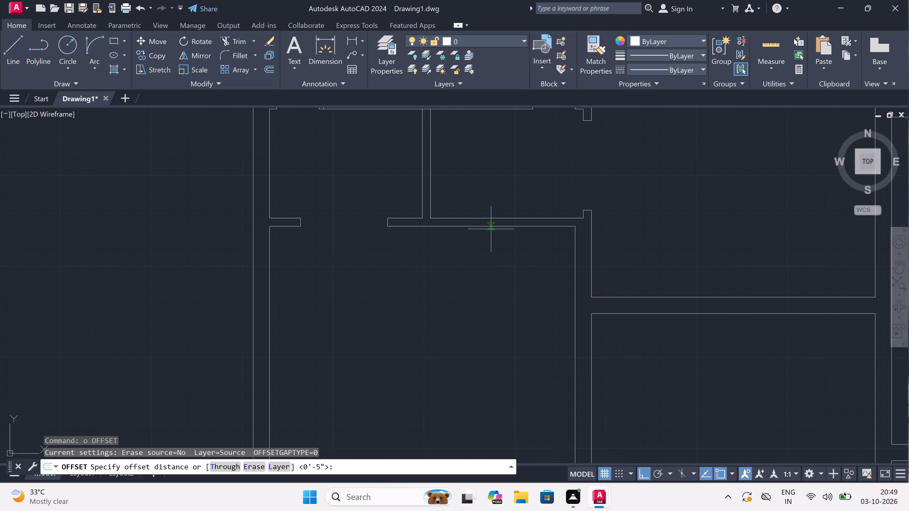
drag(490, 228, 490, 231)
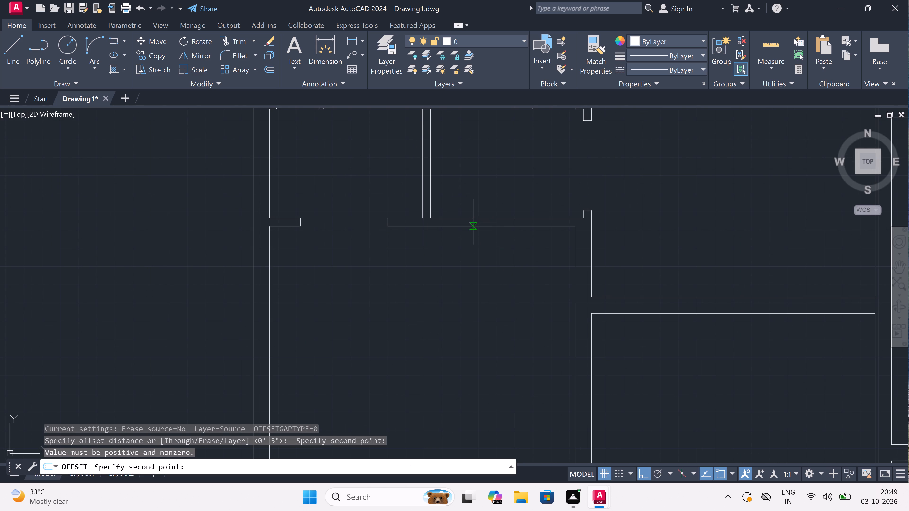
double_click(473, 225)
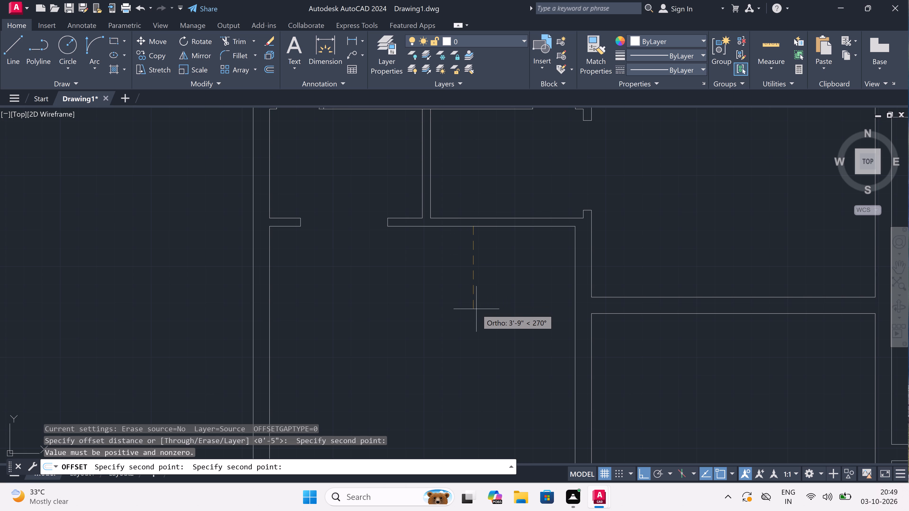
key(1)
key(5)
key(apostrophe)
key(space)
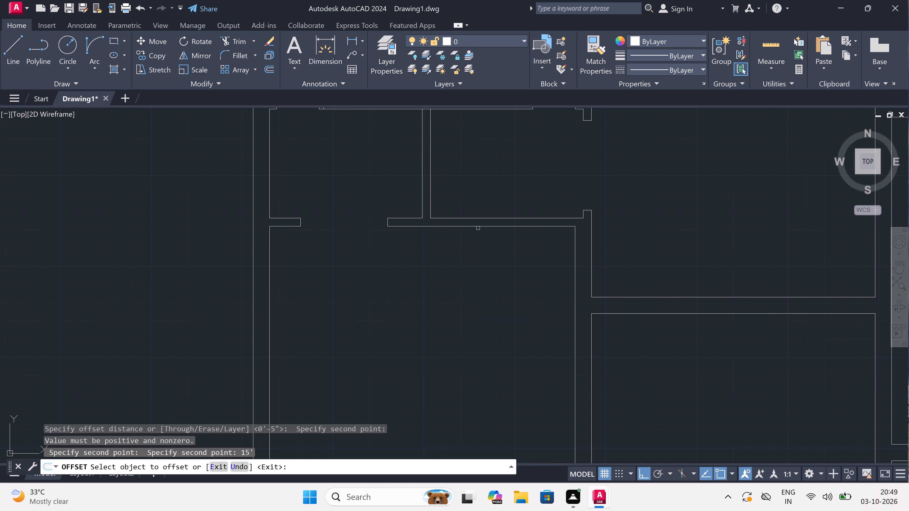
drag(483, 226, 484, 233)
click(491, 296)
scroll(491, 296, down, 4)
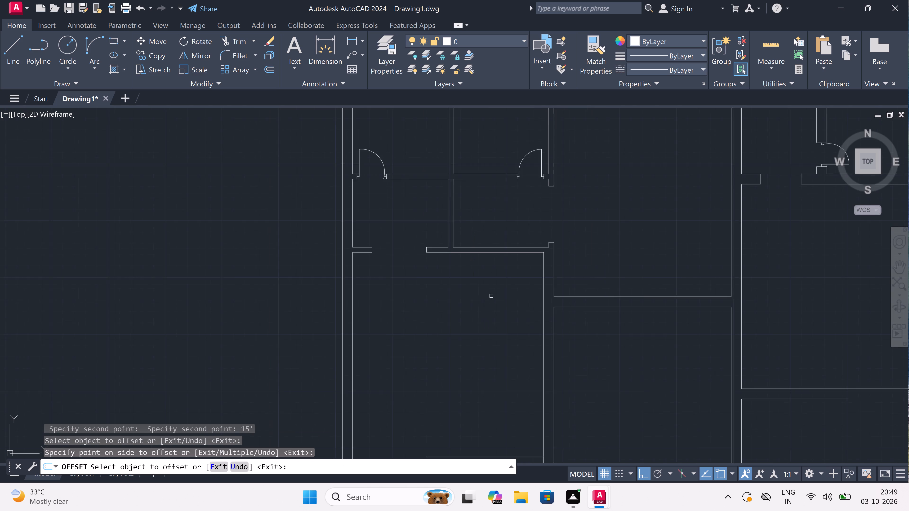
scroll(487, 361, up, 3)
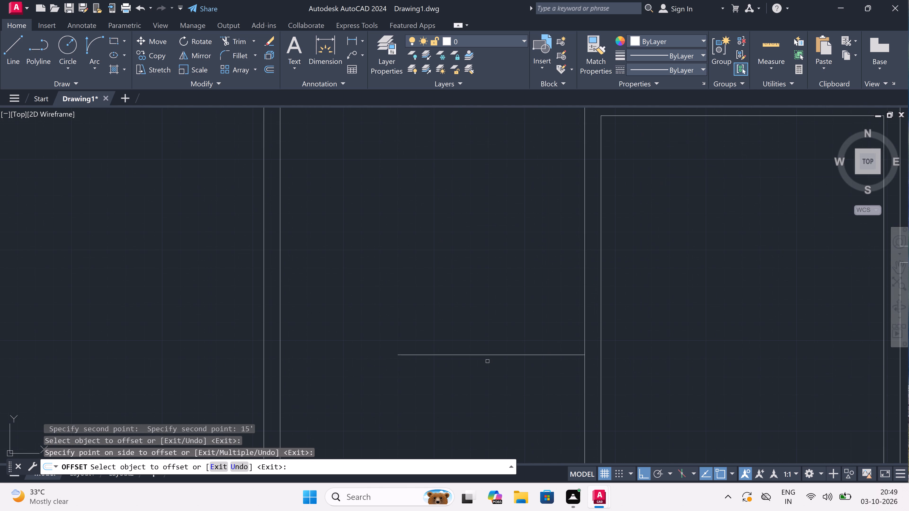
key(Escape)
Offset the new horizontal line 9" downward to form the second face of the cross wall.
key(space)
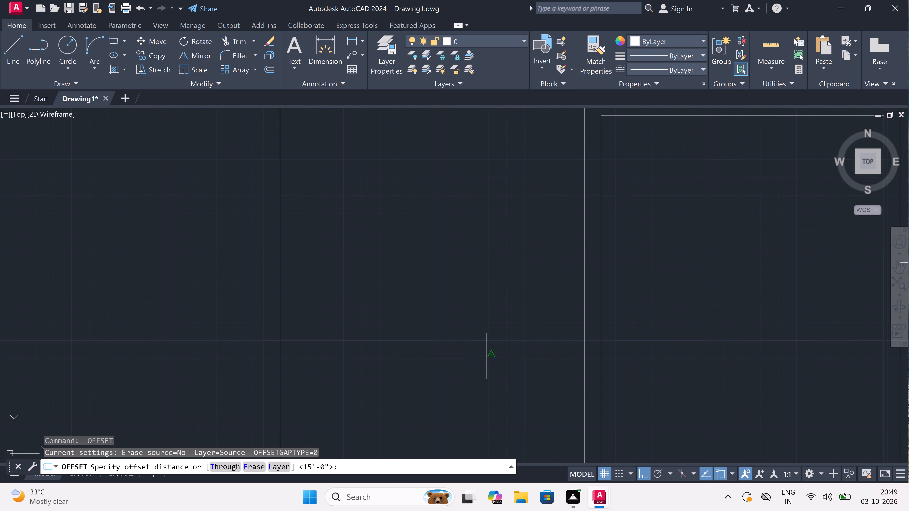
click(493, 356)
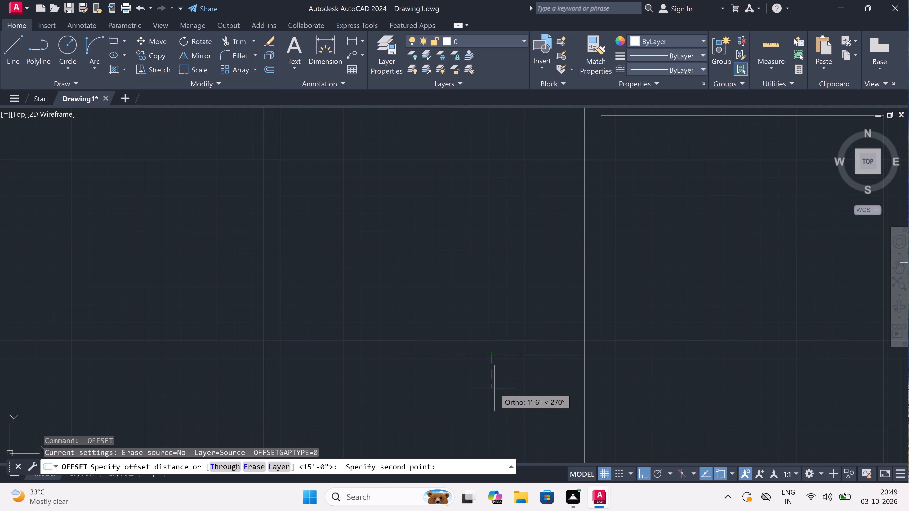
text(9")
key(space)
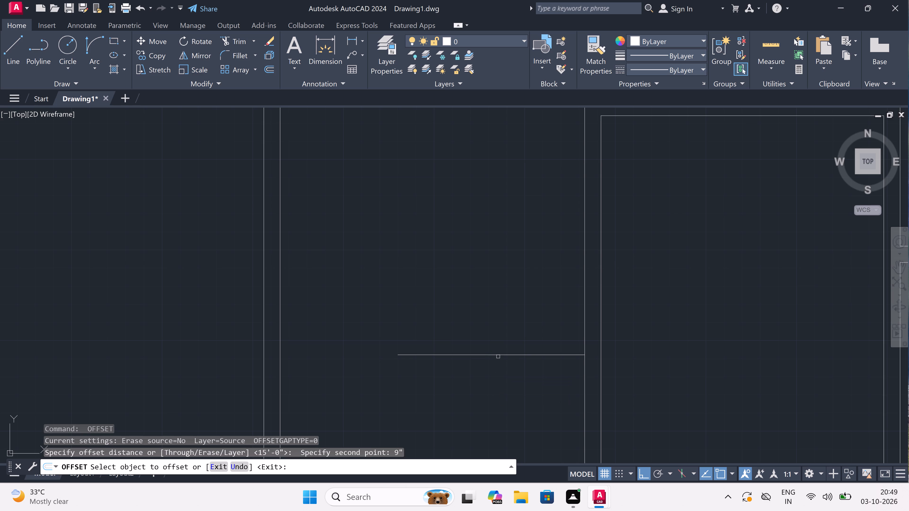
double_click(497, 355)
double_click(496, 388)
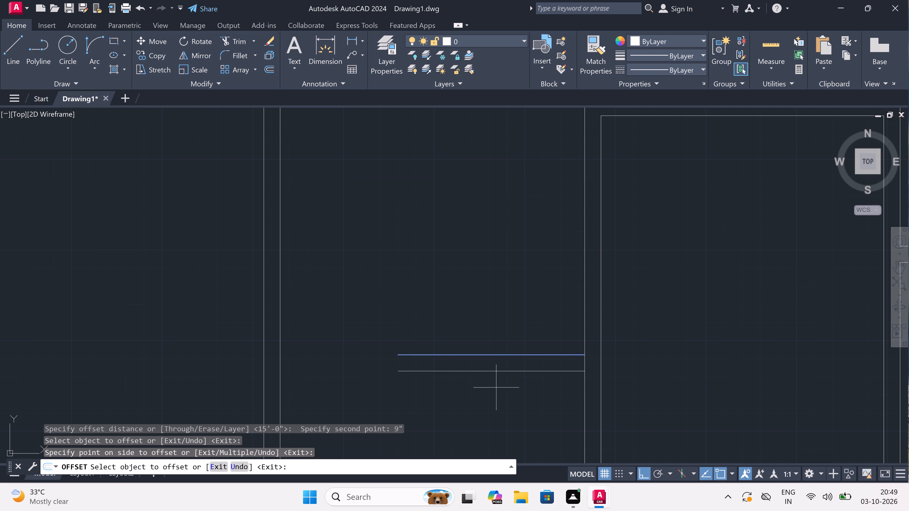
scroll(495, 357, down, 4)
scroll(488, 378, up, 3)
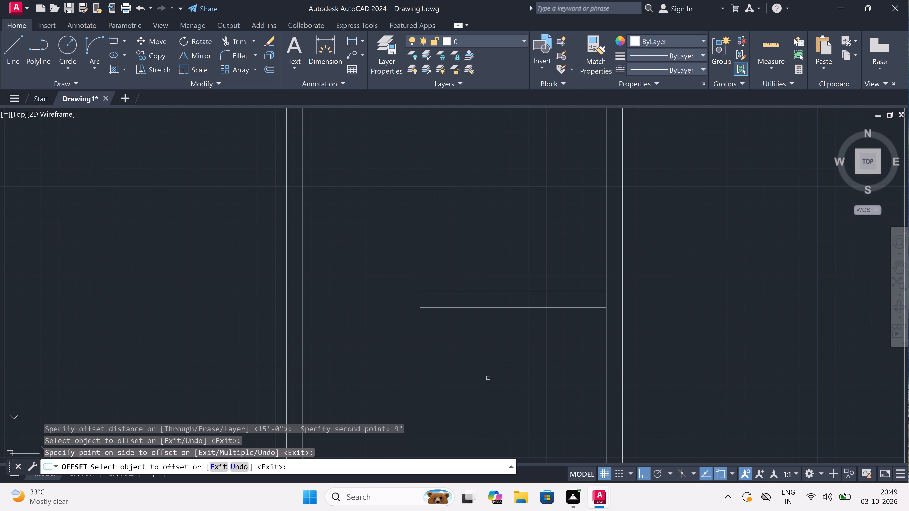
key(Escape)
Extend both cross wall lines leftward to the left exterior wall, carrying the lower line through to its outer face.
text(ex)
key(space)
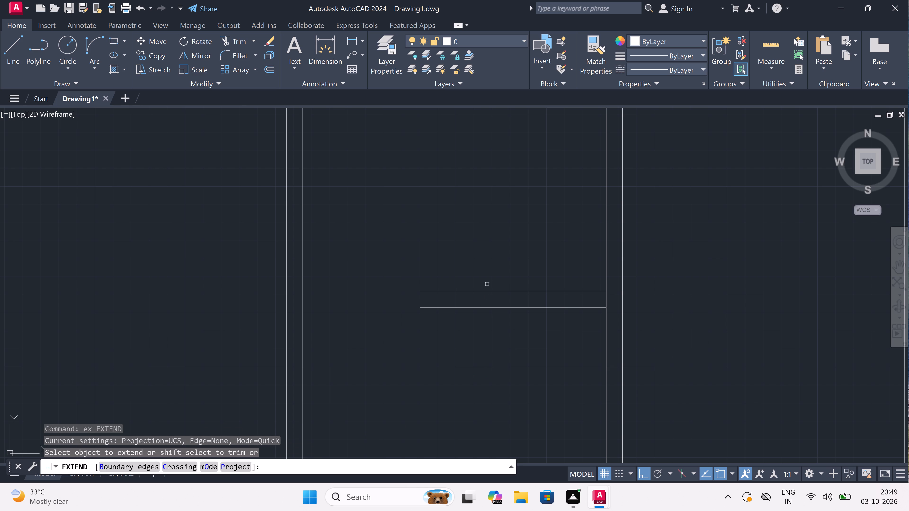
double_click(501, 244)
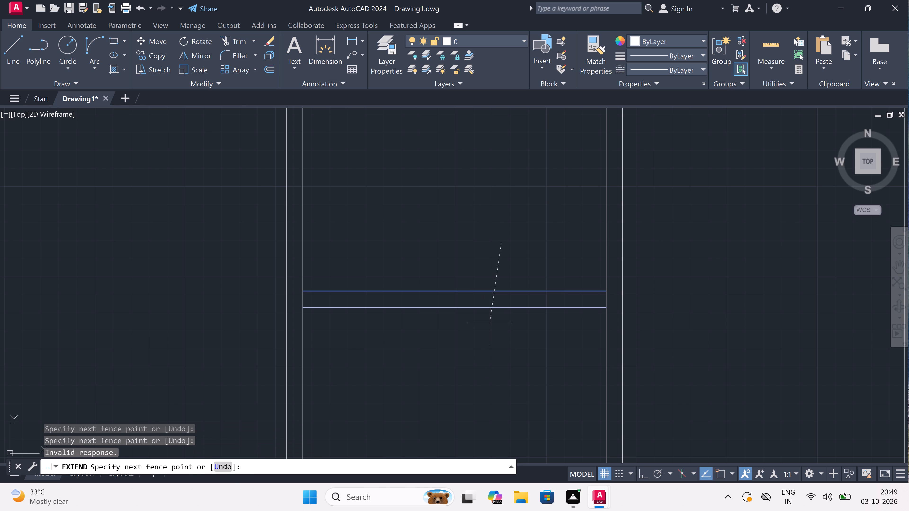
triple_click(490, 322)
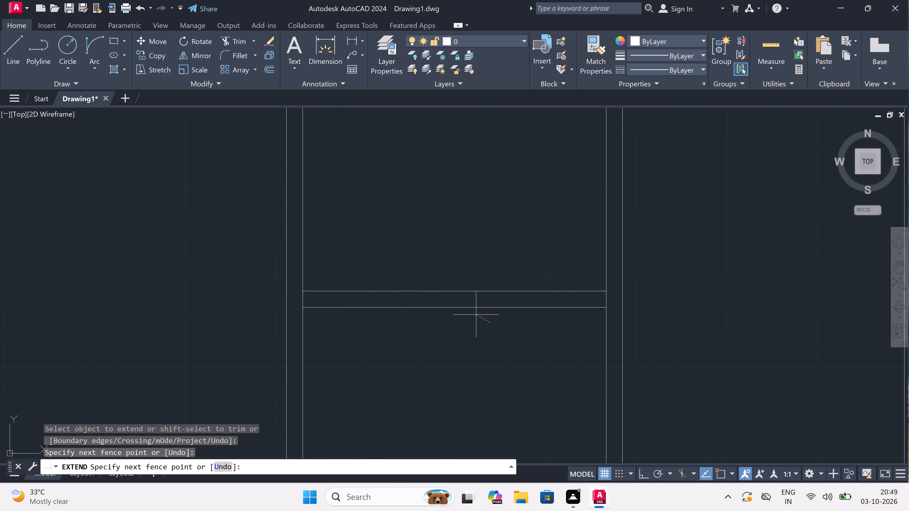
click(367, 300)
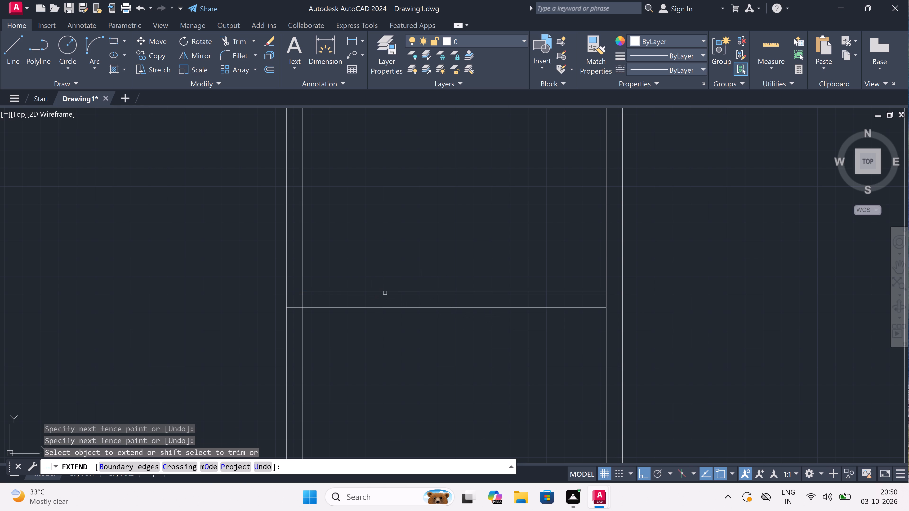
key(Escape)
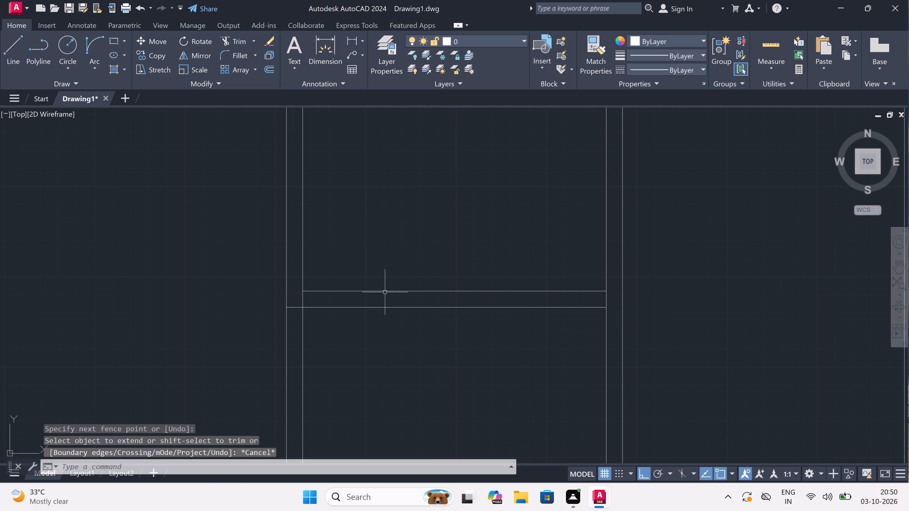
Extend the lower cross wall line rightward through the partition to its far face.
scroll(385, 292, down, 5)
scroll(388, 280, up, 4)
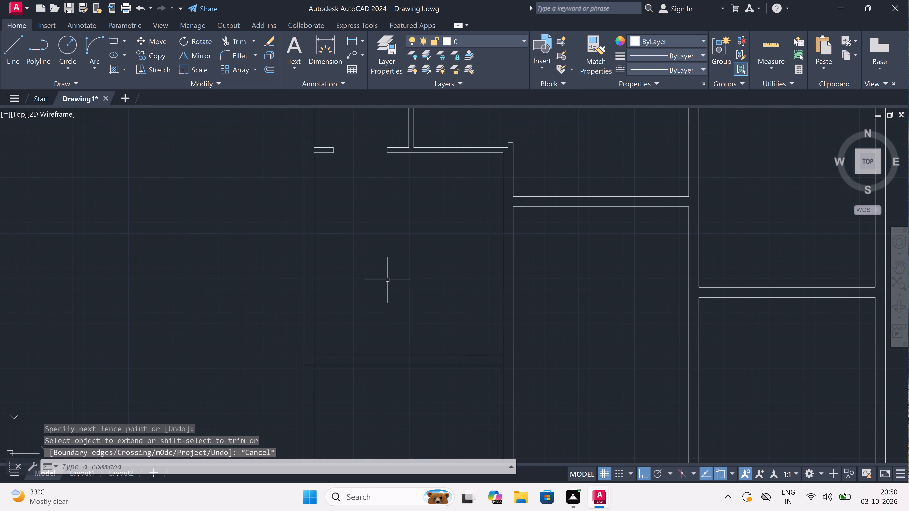
scroll(487, 362, up, 2)
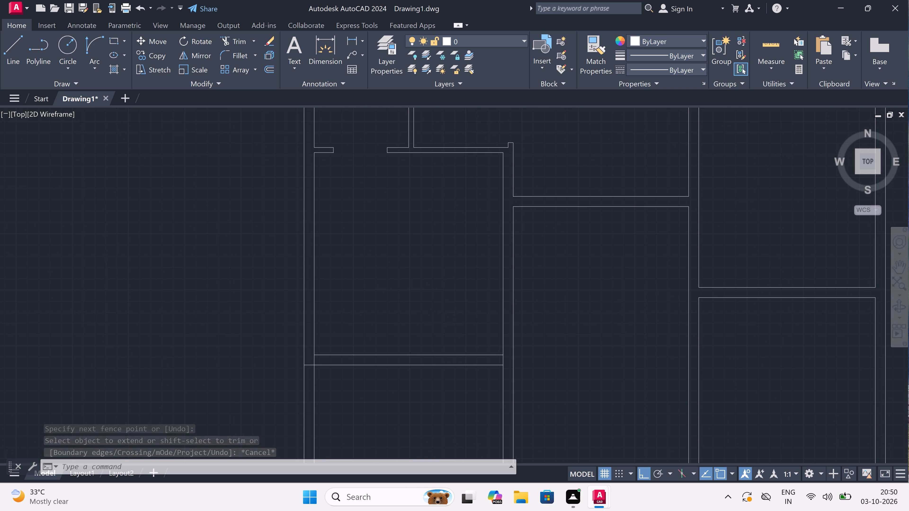
scroll(487, 362, up, 1)
scroll(491, 355, down, 2)
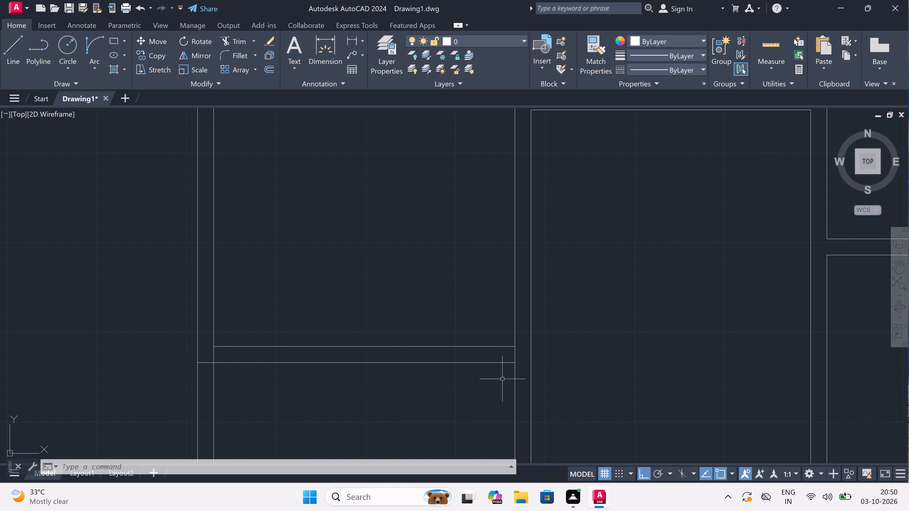
scroll(502, 380, up, 2)
key(space)
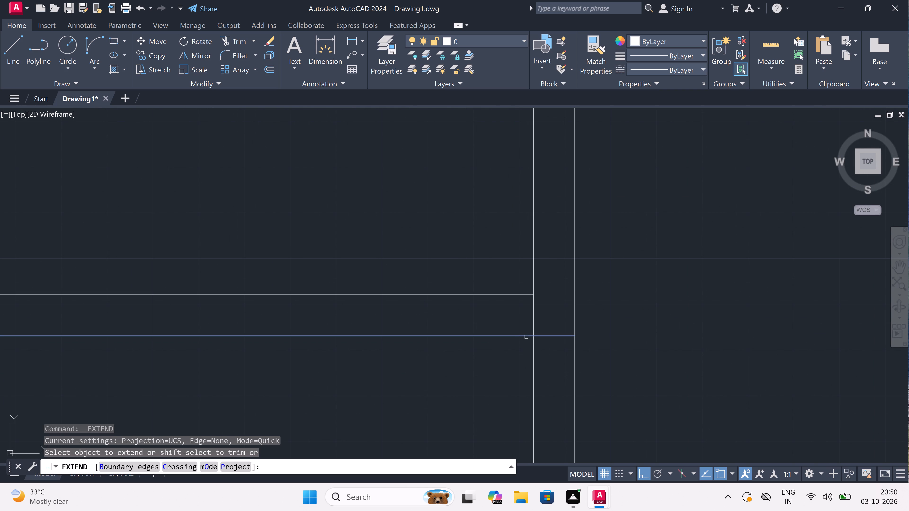
click(526, 336)
key(Escape)
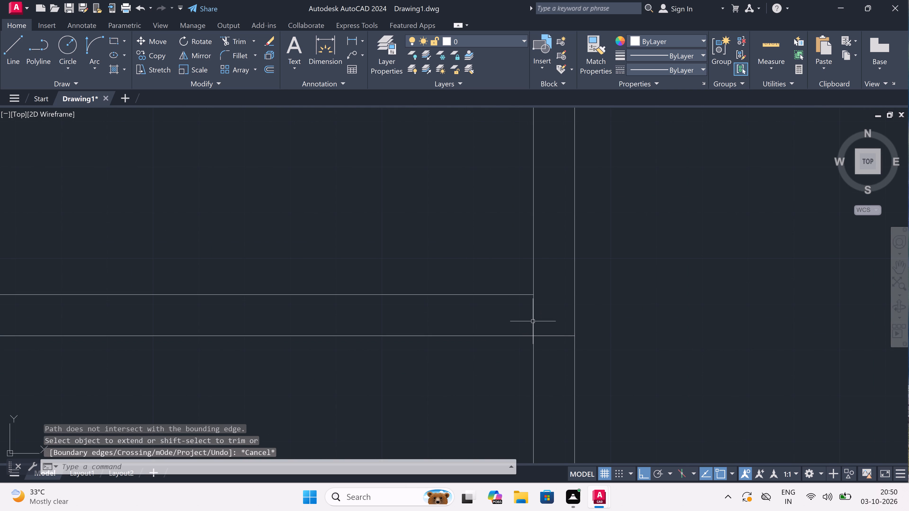
Draw the lower door jamb across the left room's right wall, adding a 2" upward stop at mid-wall and a 3' leaf into the room.
key(l)
key(space)
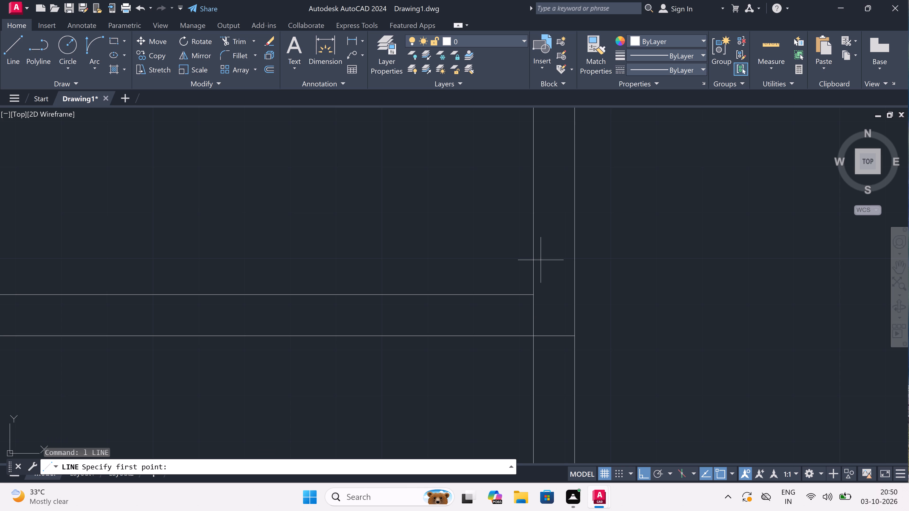
triple_click(538, 253)
click(537, 253)
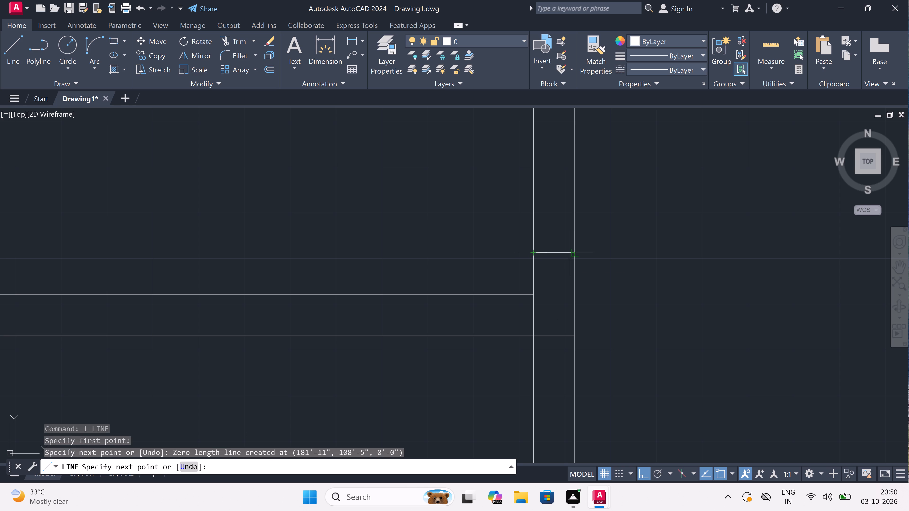
triple_click(571, 254)
triple_click(554, 248)
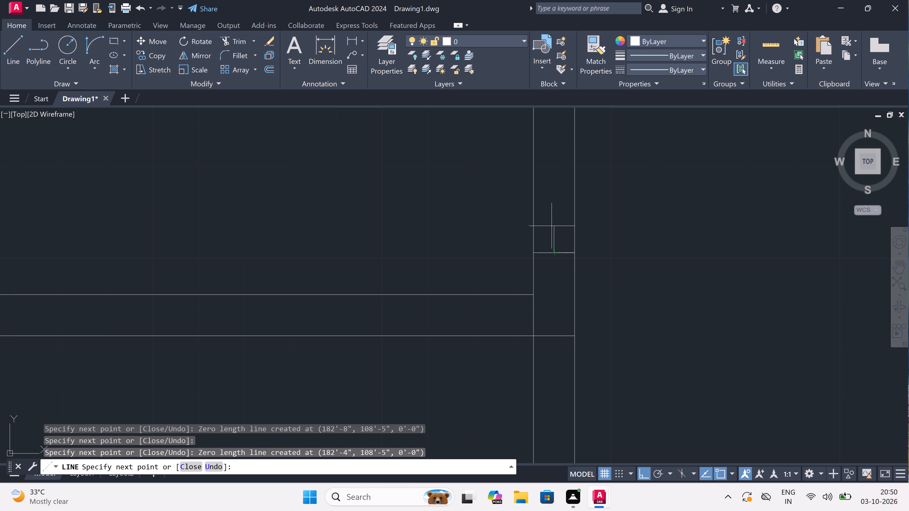
text(2")
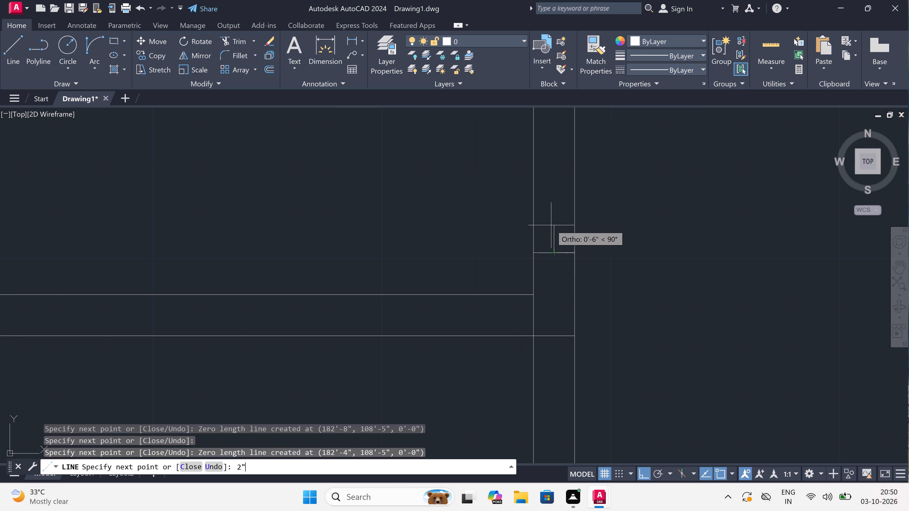
key(space)
text(3')
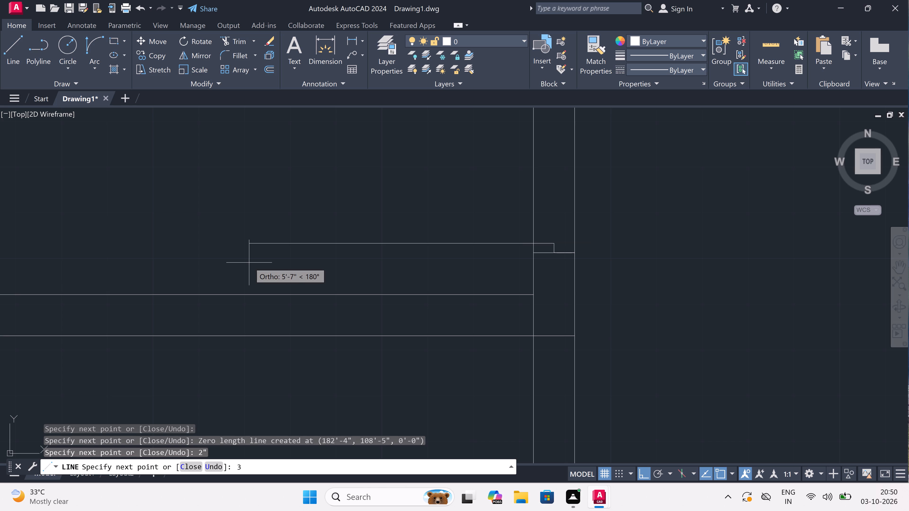
key(space)
key(Escape)
Draw the upper jamb line across the same wall, with a 2" downward stop from its midpoint.
scroll(249, 263, down, 4)
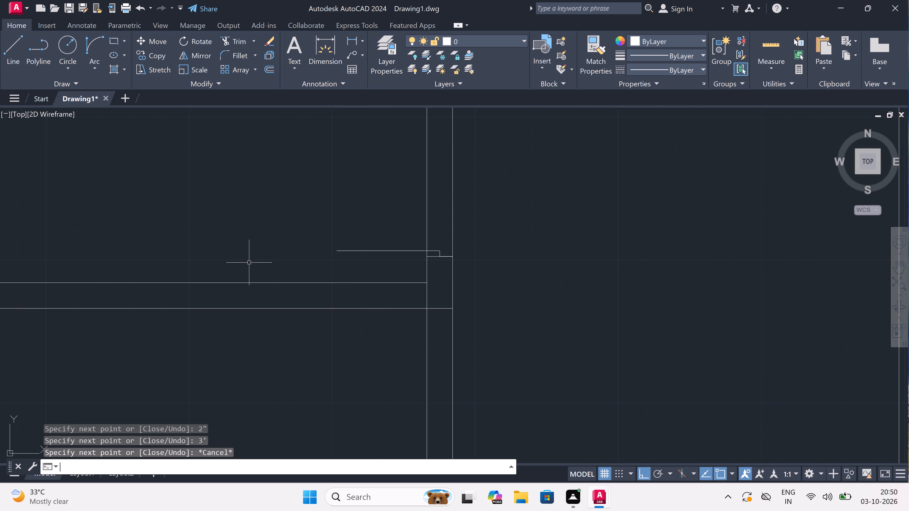
scroll(260, 243, up, 4)
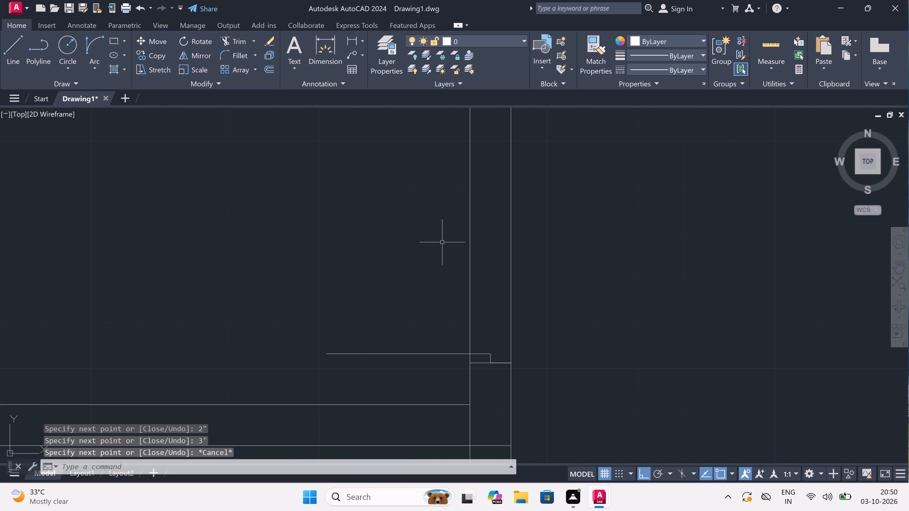
key(space)
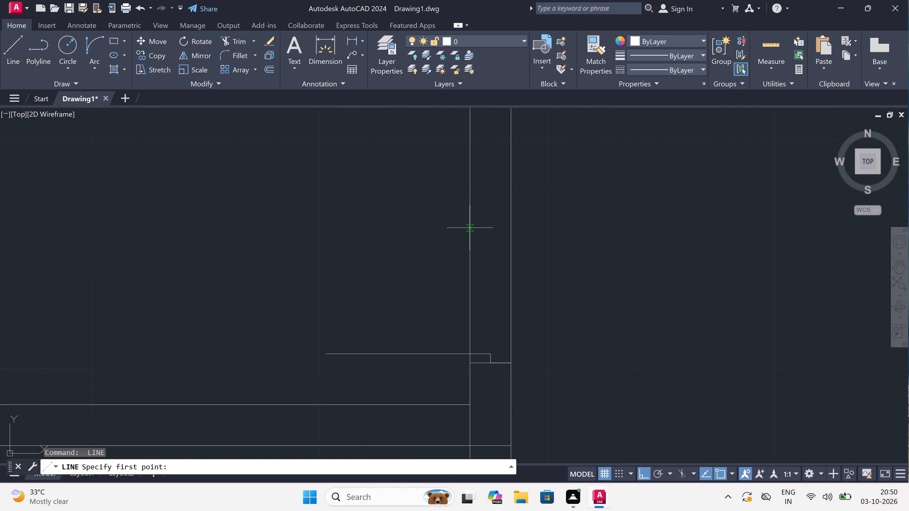
click(470, 227)
click(513, 229)
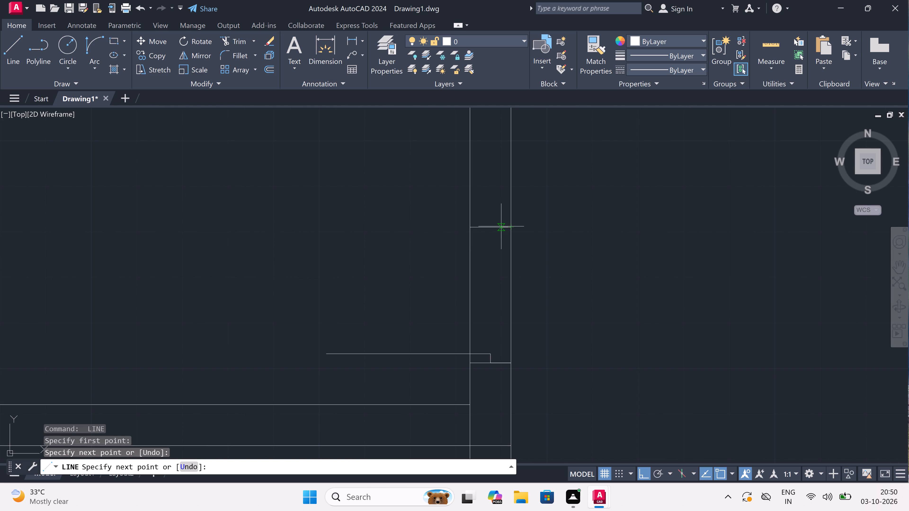
double_click(492, 224)
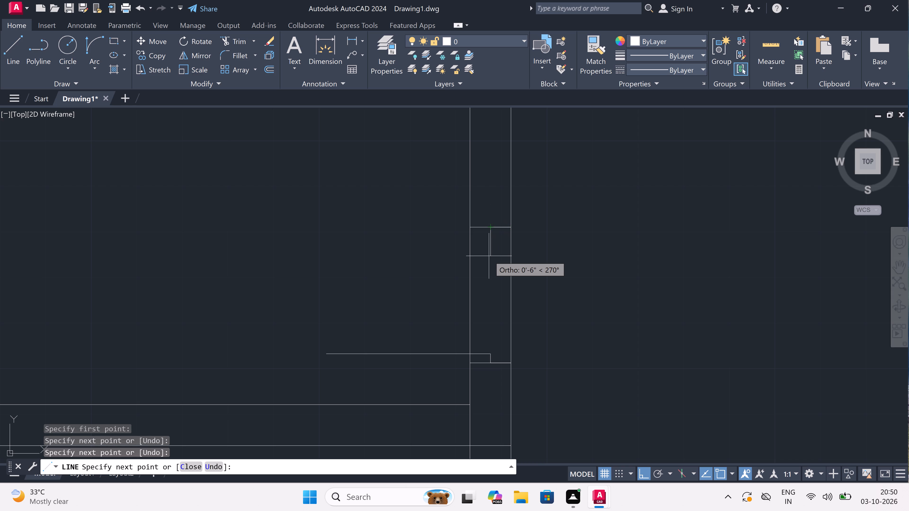
key(2)
text(")
key(space)
key(Escape)
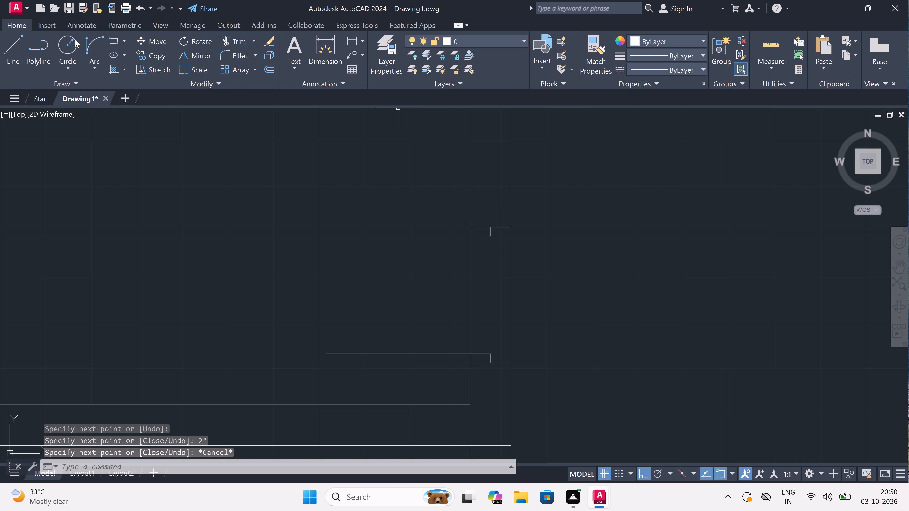
Draw the door swing arc from the leaf's free end to the upper stop's end, starting tangent vertically upward.
double_click(94, 40)
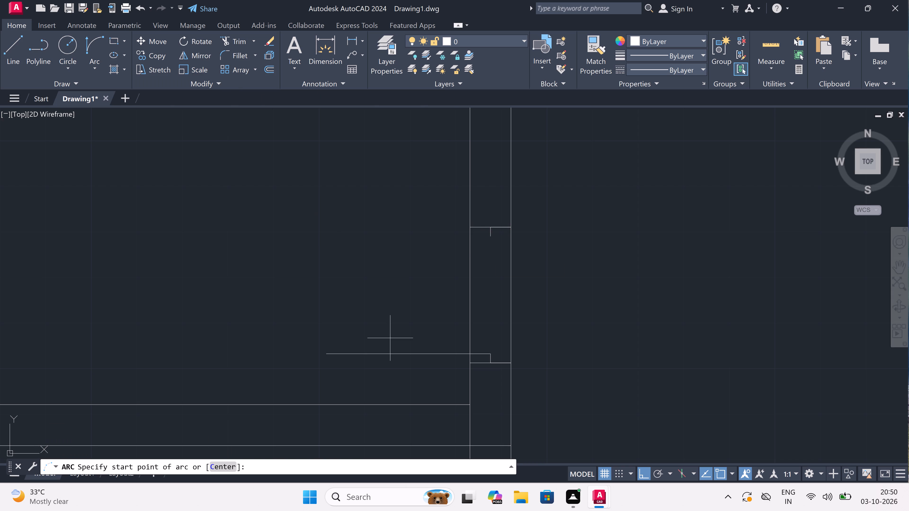
click(328, 352)
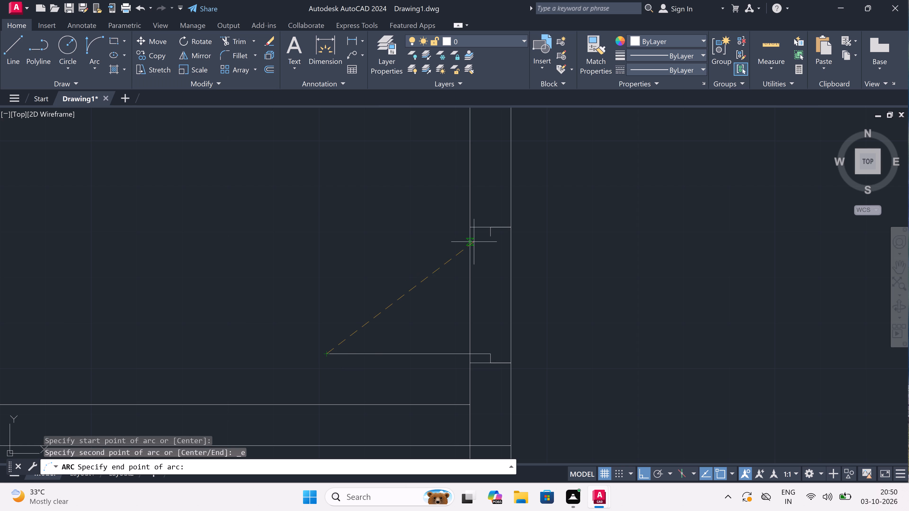
double_click(490, 237)
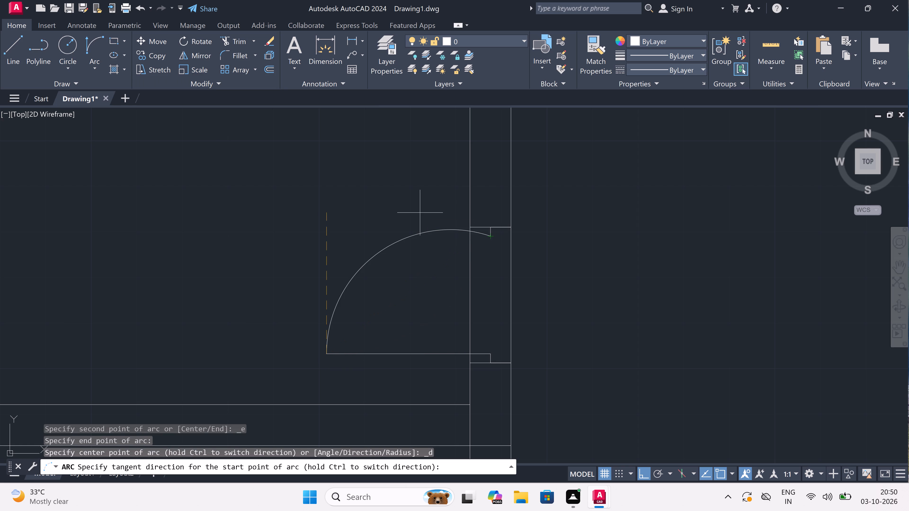
triple_click(420, 213)
Trim both wall lines between the two jambs to open the doorway beside the swing arc.
text(tr)
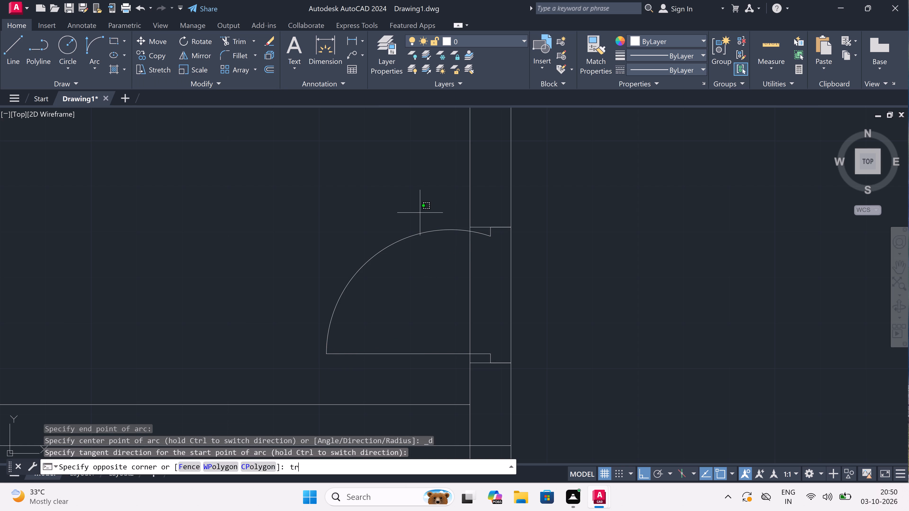
key(space)
triple_click(432, 287)
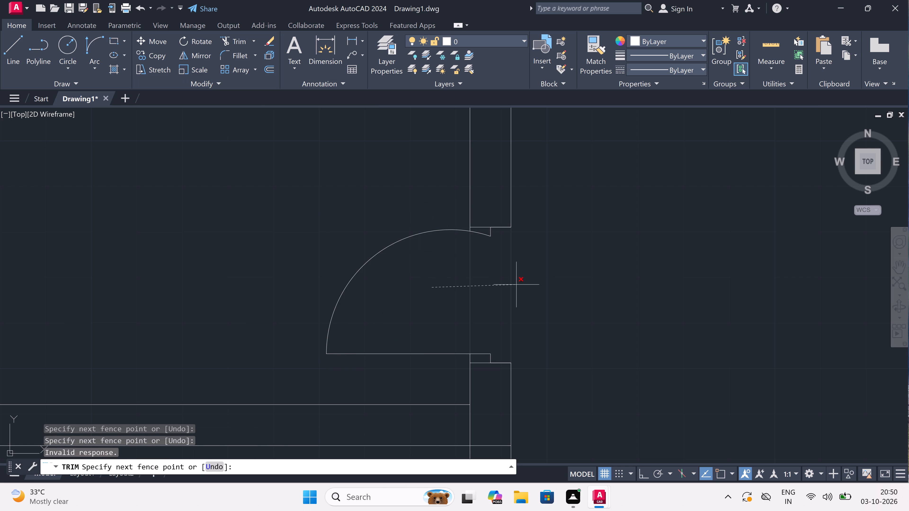
double_click(527, 284)
Trim the inner faces of both side walls between the cross wall lines to clean the two junctions.
scroll(485, 280, down, 3)
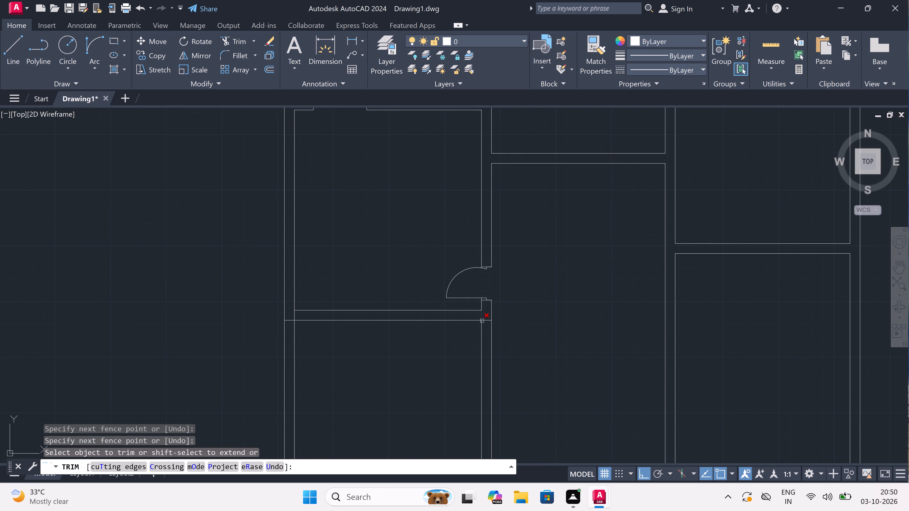
scroll(481, 320, up, 3)
click(479, 314)
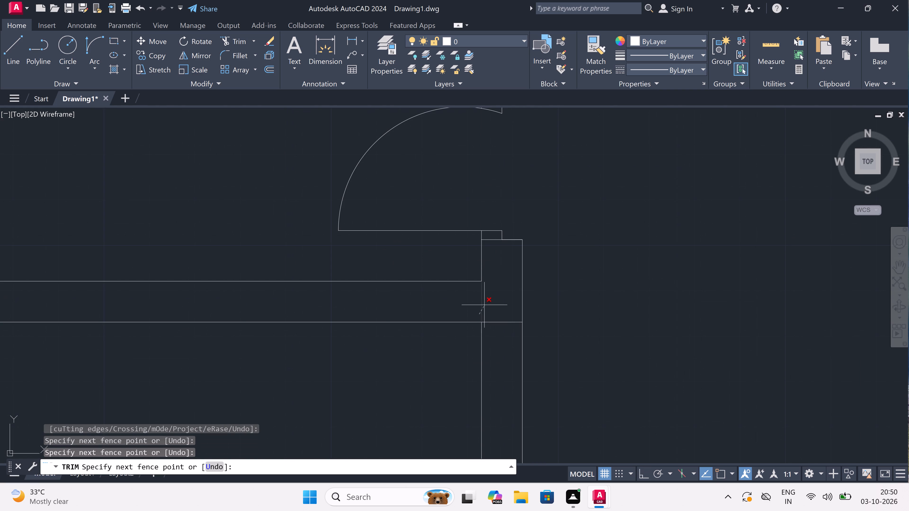
double_click(486, 303)
scroll(486, 302, down, 3)
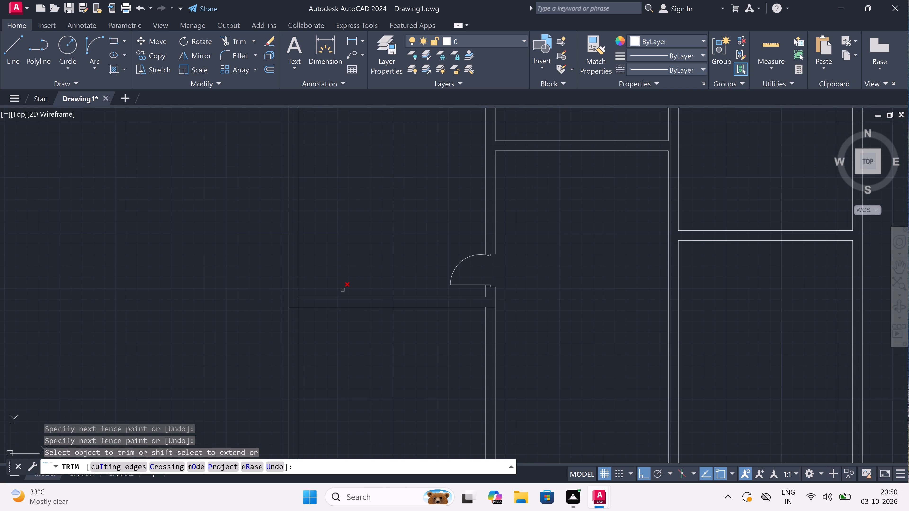
scroll(292, 302, up, 3)
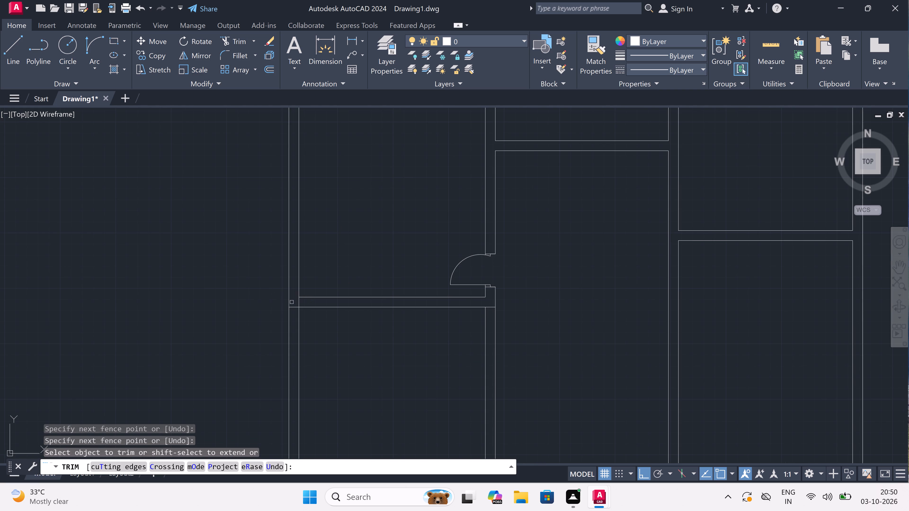
click(292, 302)
double_click(412, 300)
scroll(412, 300, down, 2)
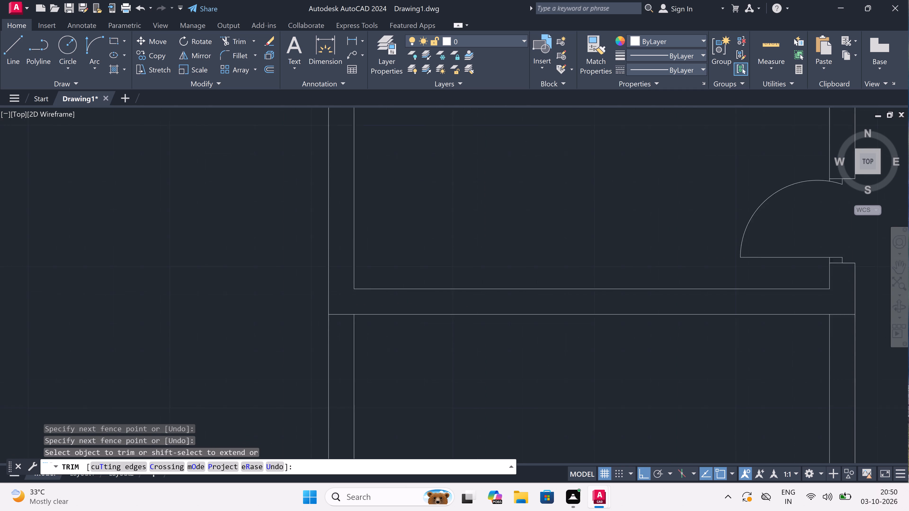
scroll(412, 300, down, 3)
scroll(420, 317, up, 2)
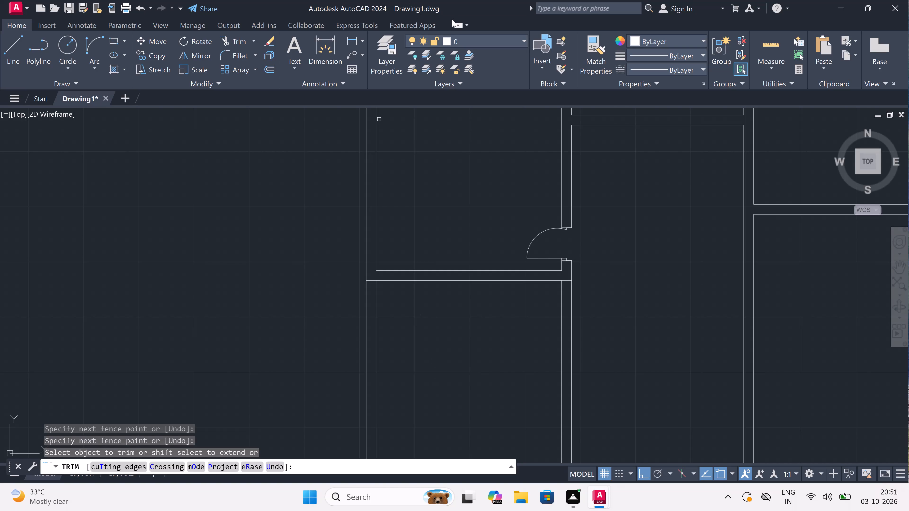
scroll(446, 247, down, 4)
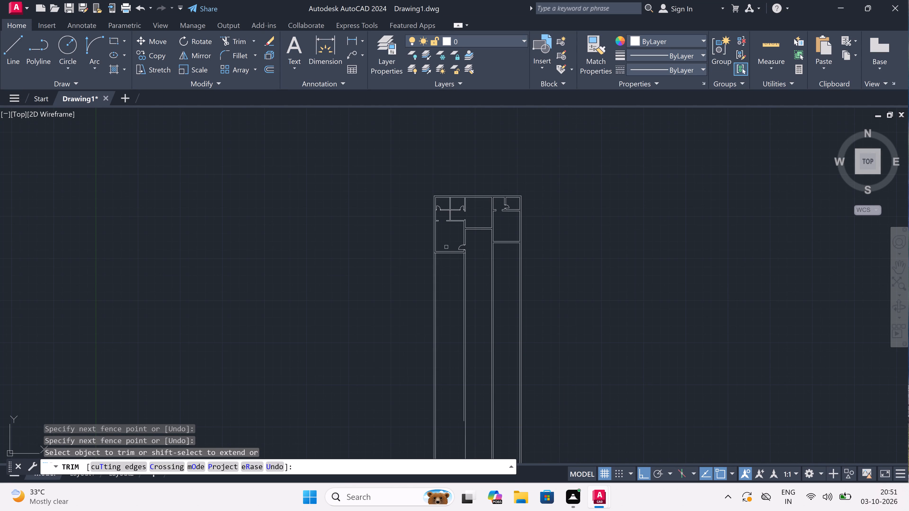
scroll(446, 190, up, 3)
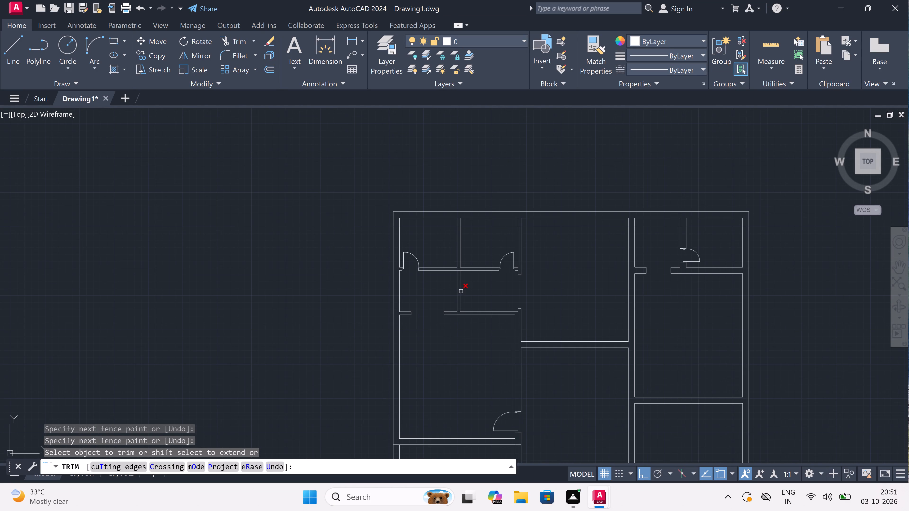
key(Escape)
Draw the left jamb line across the horizontal wall below the upper middle room, with a 2" stop rightward from its midpoint and a 3' door leaf upward.
scroll(460, 287, down, 3)
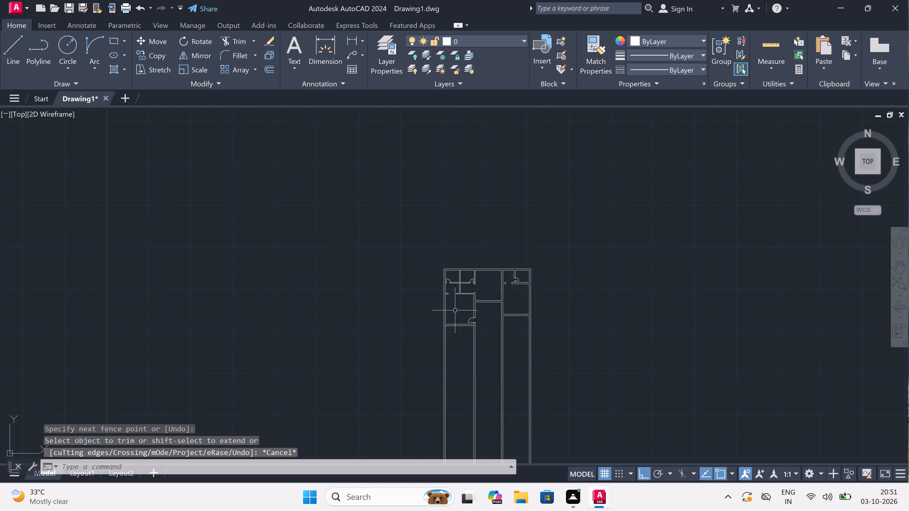
scroll(463, 322, up, 3)
key(l)
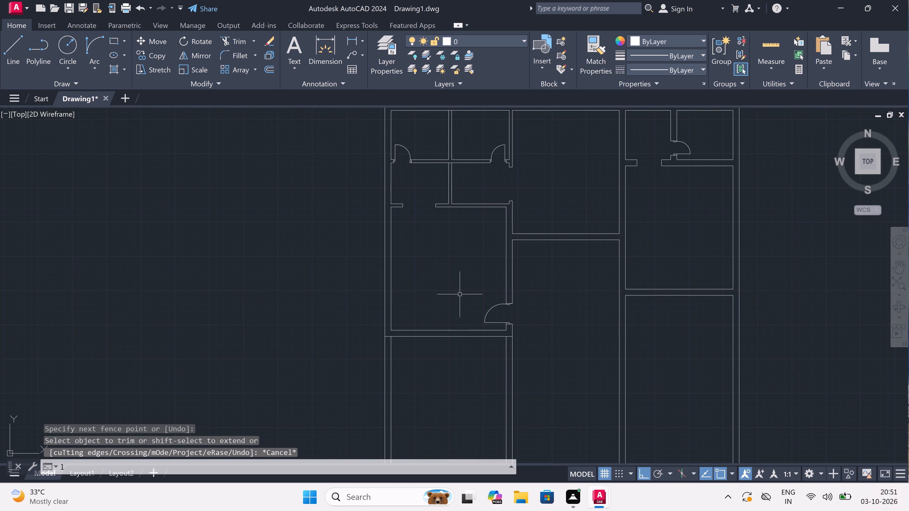
key(space)
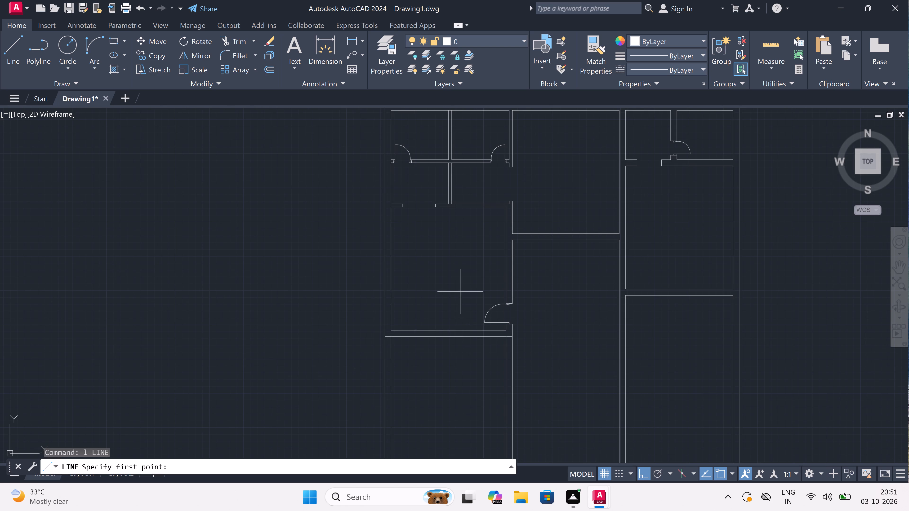
scroll(525, 231, up, 3)
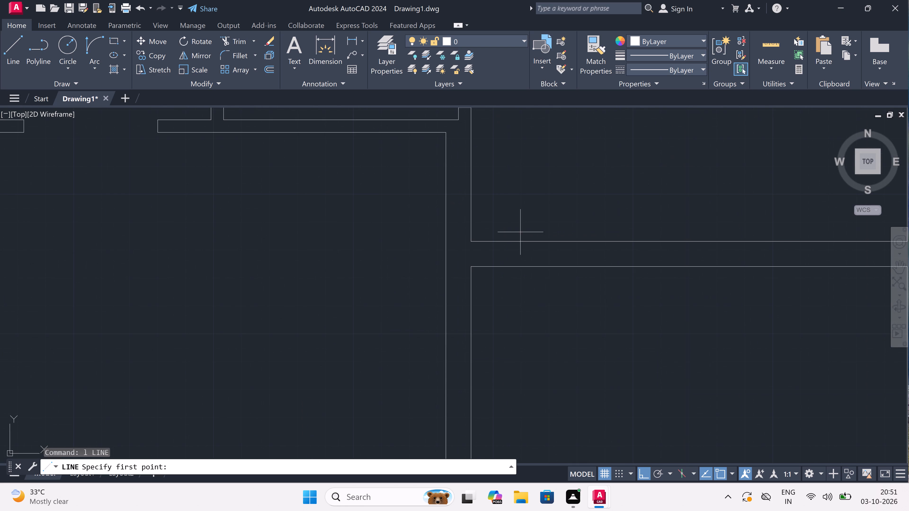
click(493, 240)
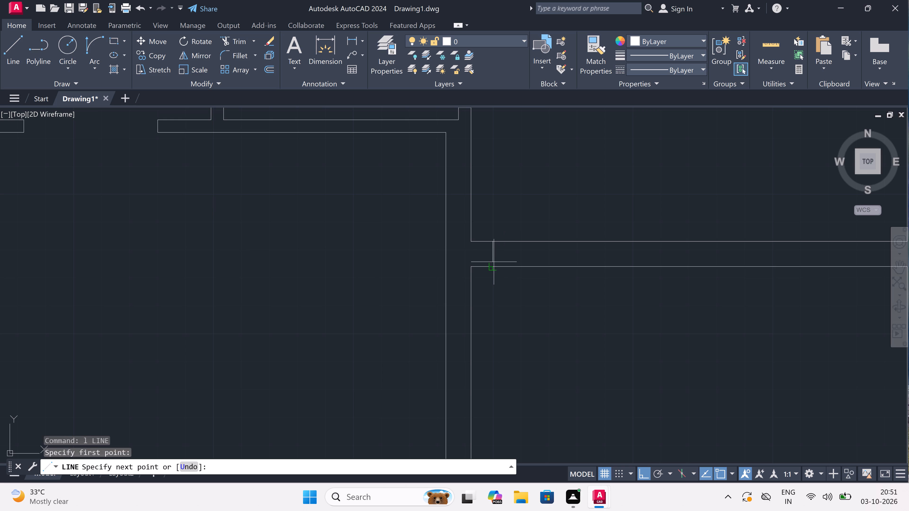
click(494, 262)
double_click(493, 254)
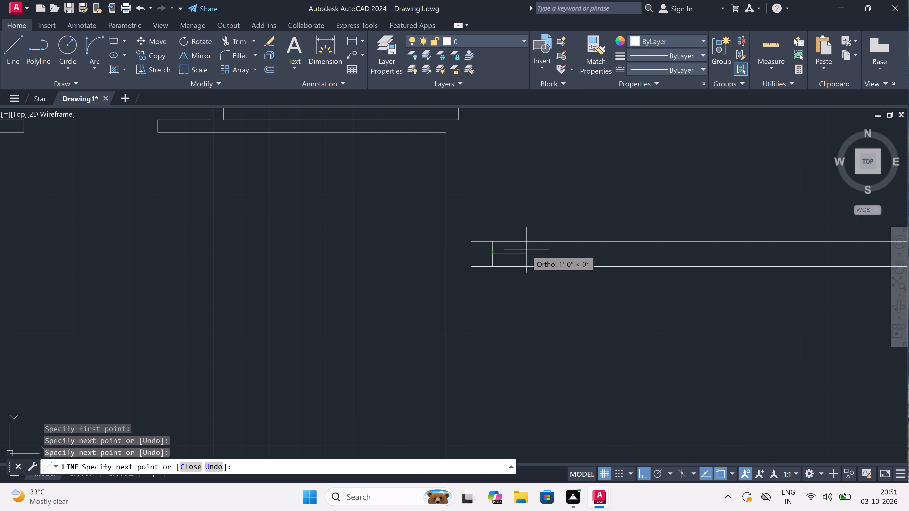
key(2)
key(shift+quotedbl)
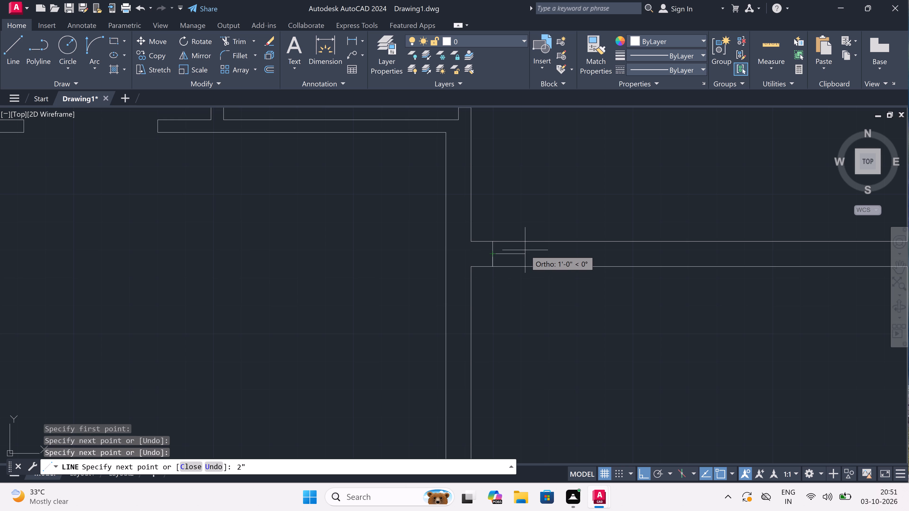
key(space)
text(3')
key(space)
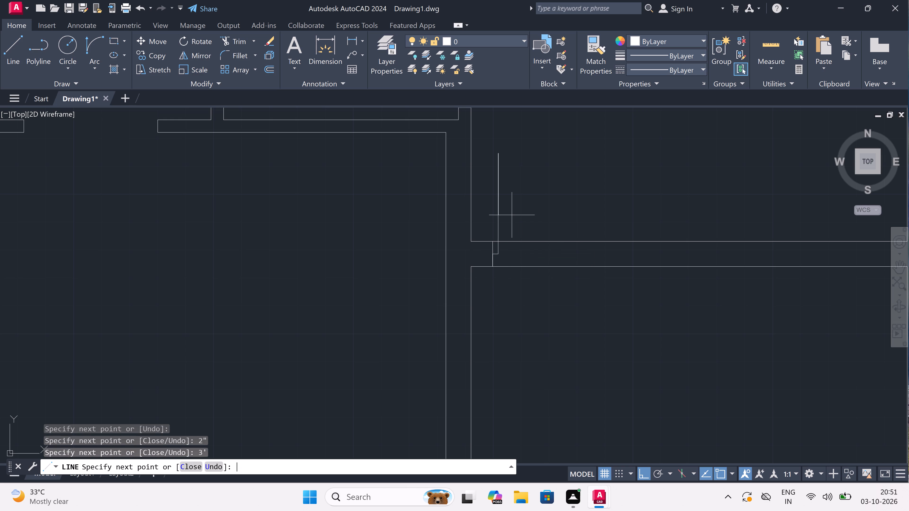
key(Escape)
Draw the right jamb line across the same wall, with a 2" stop leftward from its midpoint.
key(space)
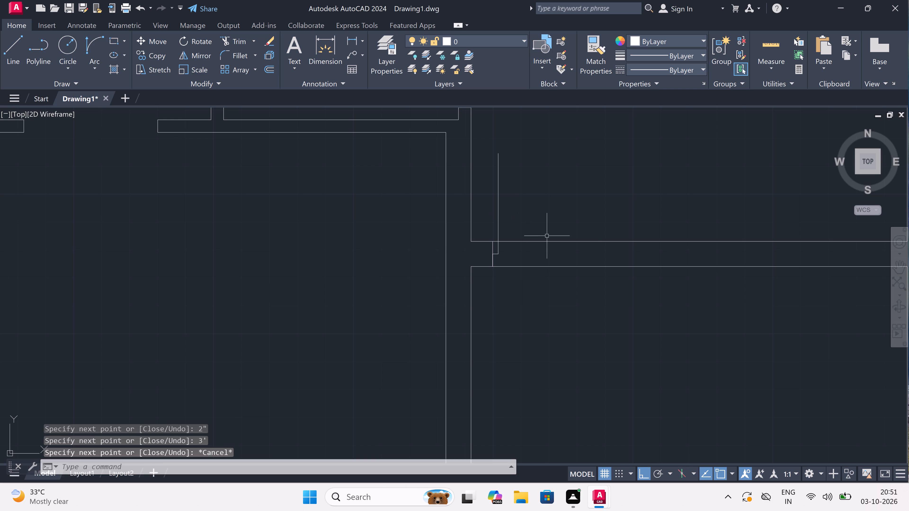
click(598, 240)
click(598, 242)
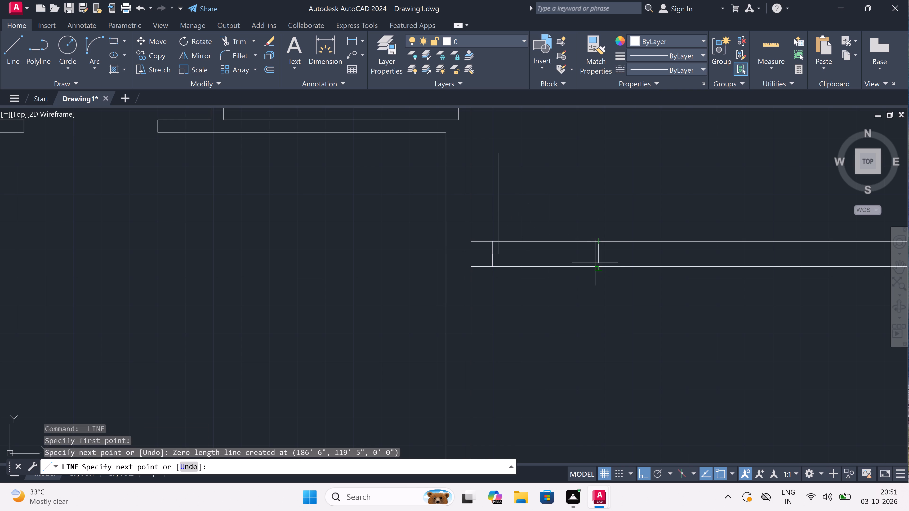
double_click(595, 268)
double_click(597, 251)
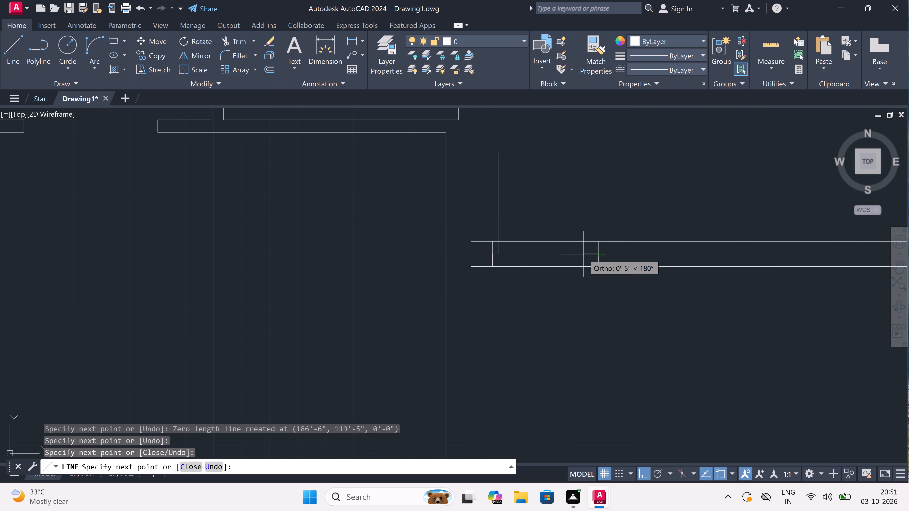
text(2")
key(space)
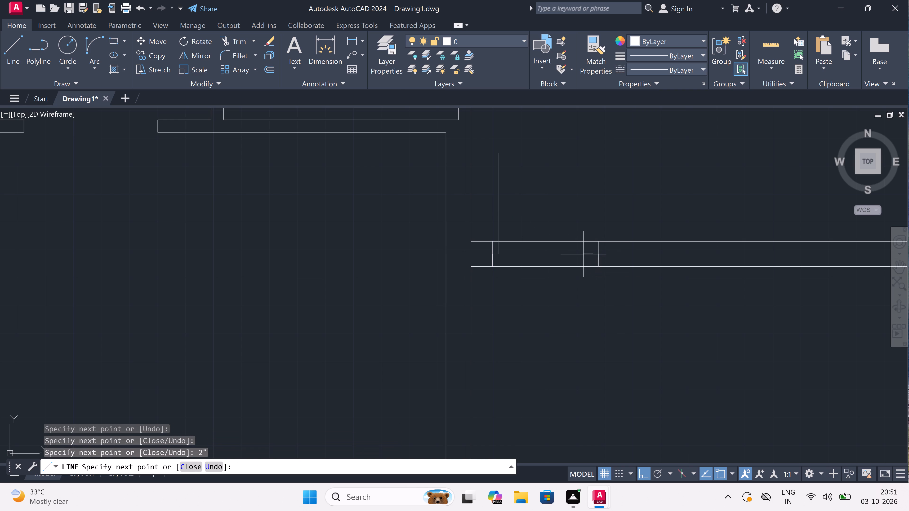
key(Escape)
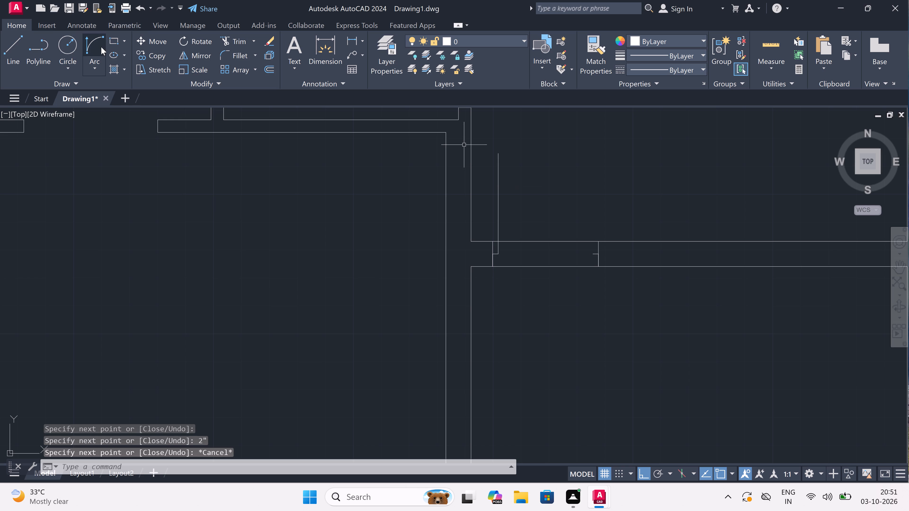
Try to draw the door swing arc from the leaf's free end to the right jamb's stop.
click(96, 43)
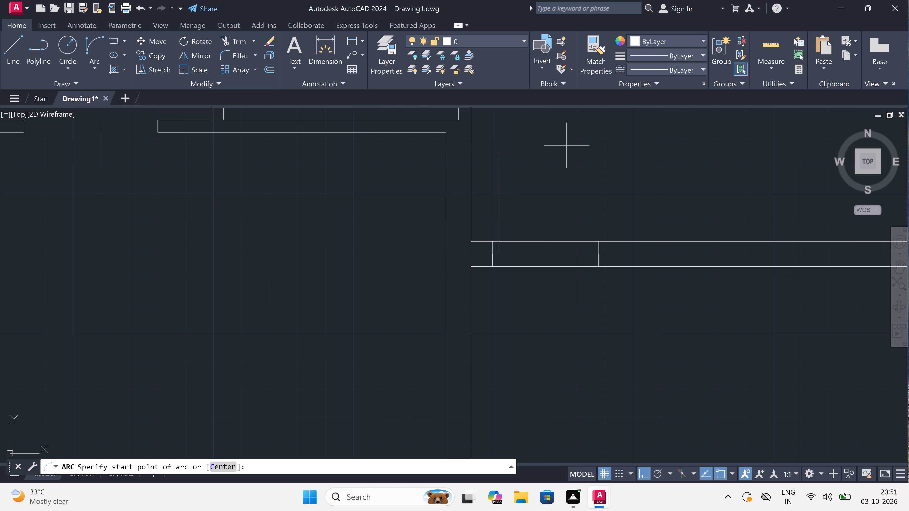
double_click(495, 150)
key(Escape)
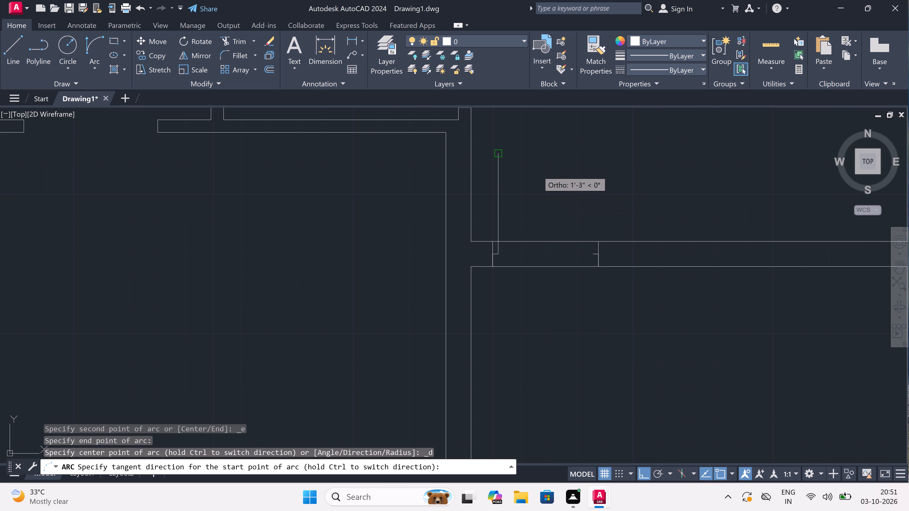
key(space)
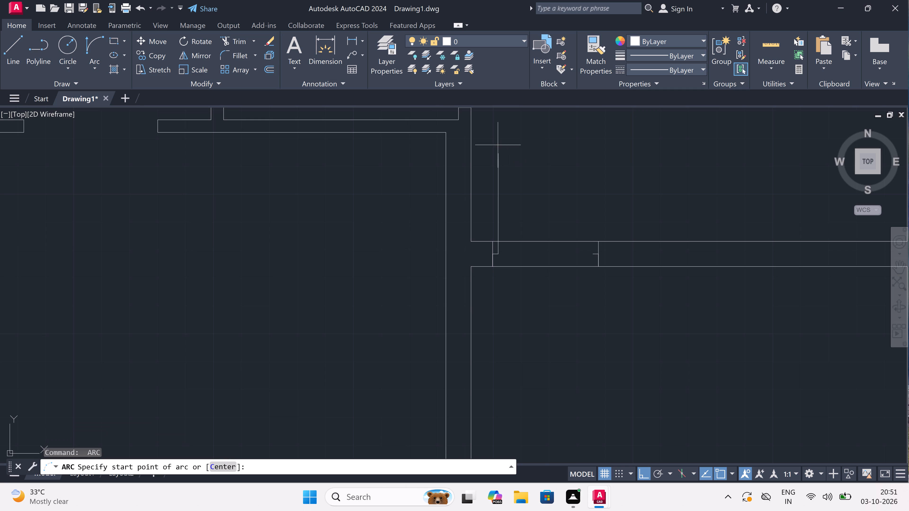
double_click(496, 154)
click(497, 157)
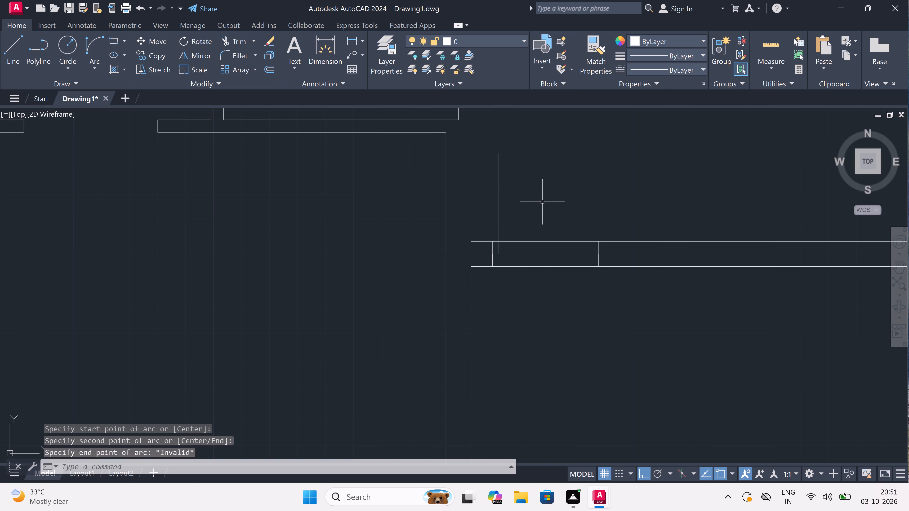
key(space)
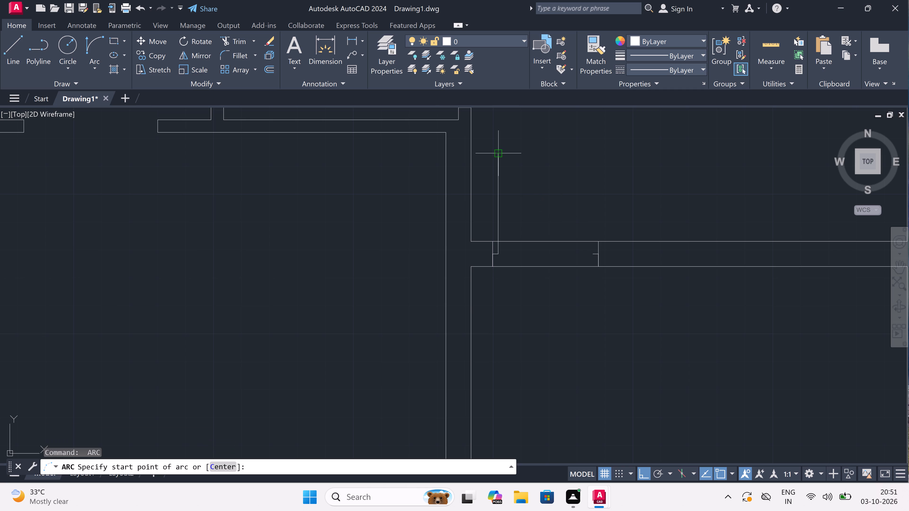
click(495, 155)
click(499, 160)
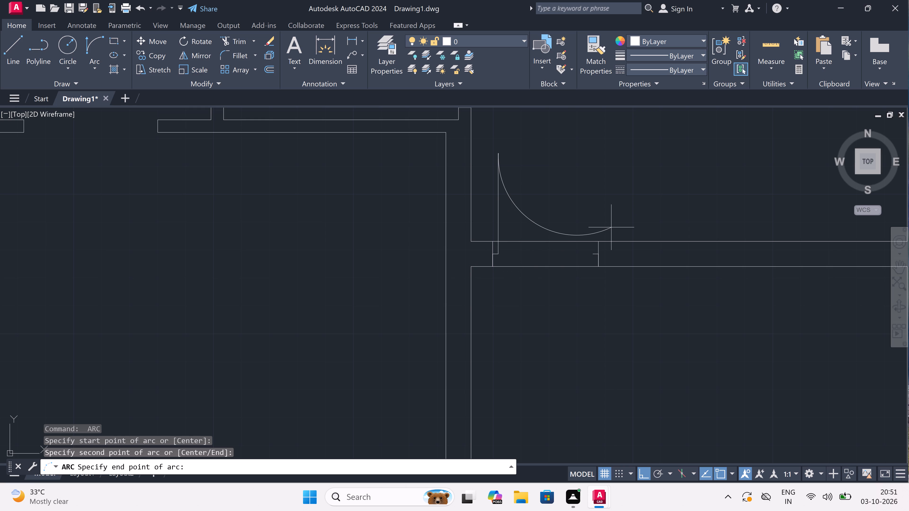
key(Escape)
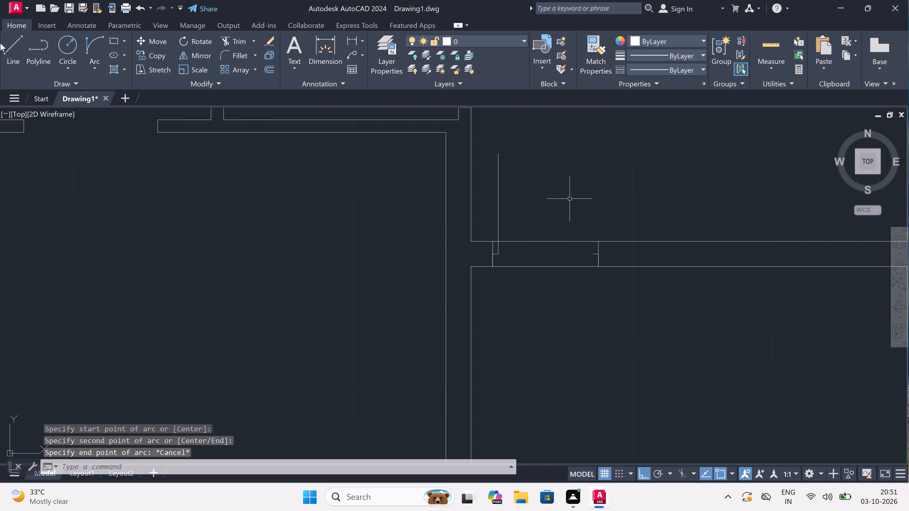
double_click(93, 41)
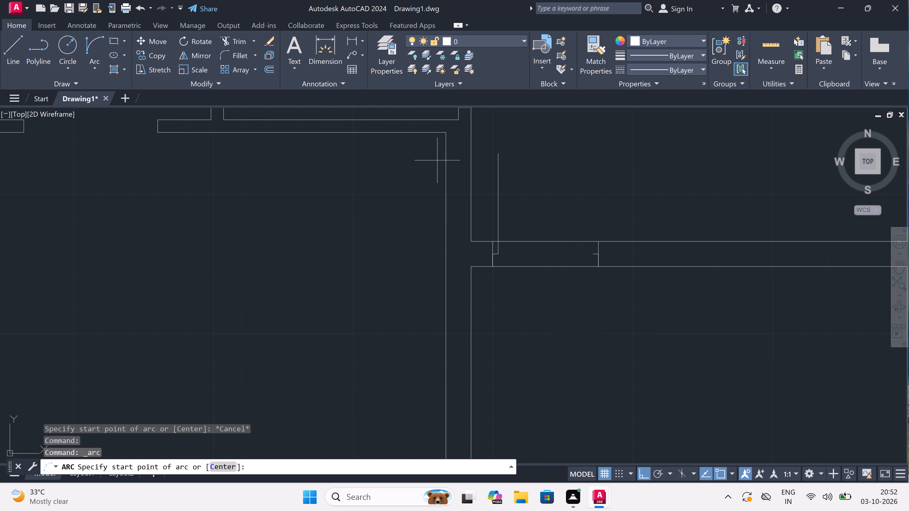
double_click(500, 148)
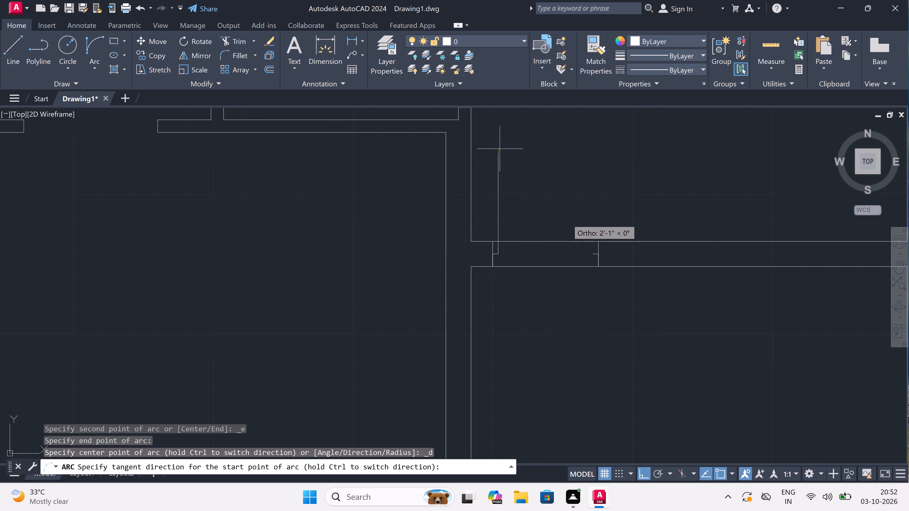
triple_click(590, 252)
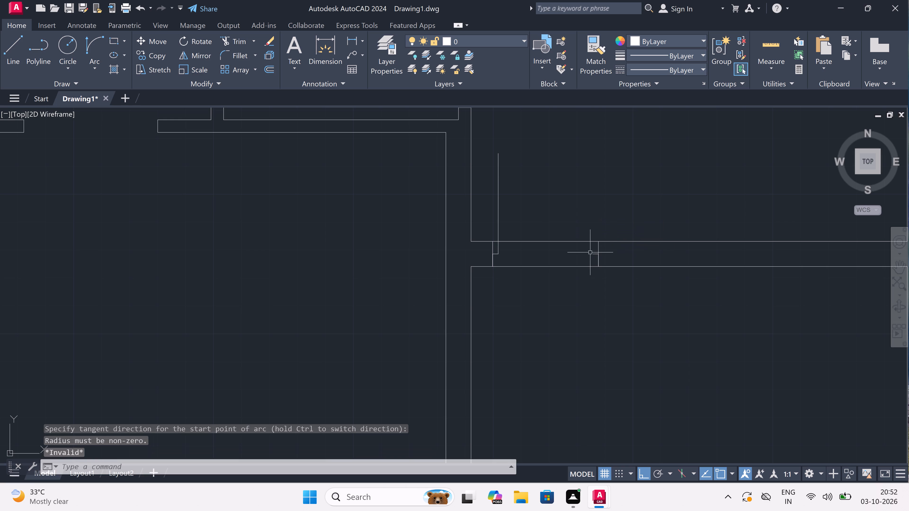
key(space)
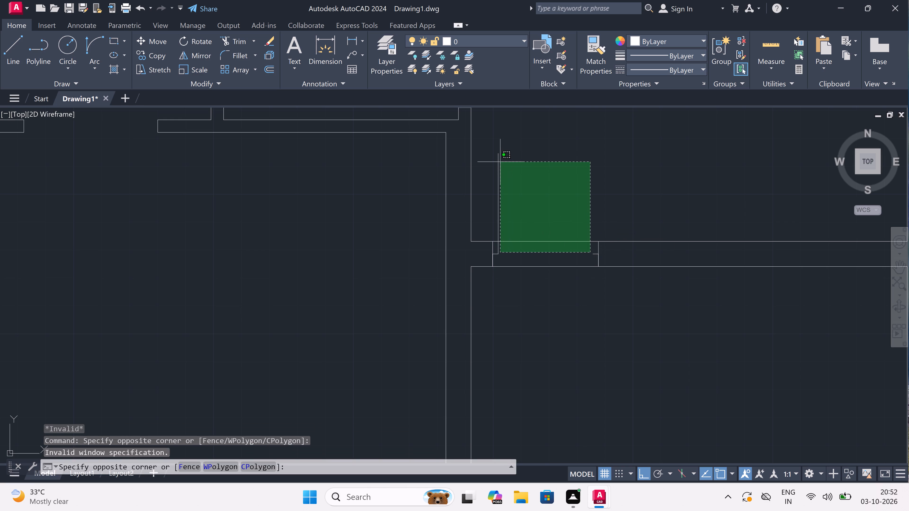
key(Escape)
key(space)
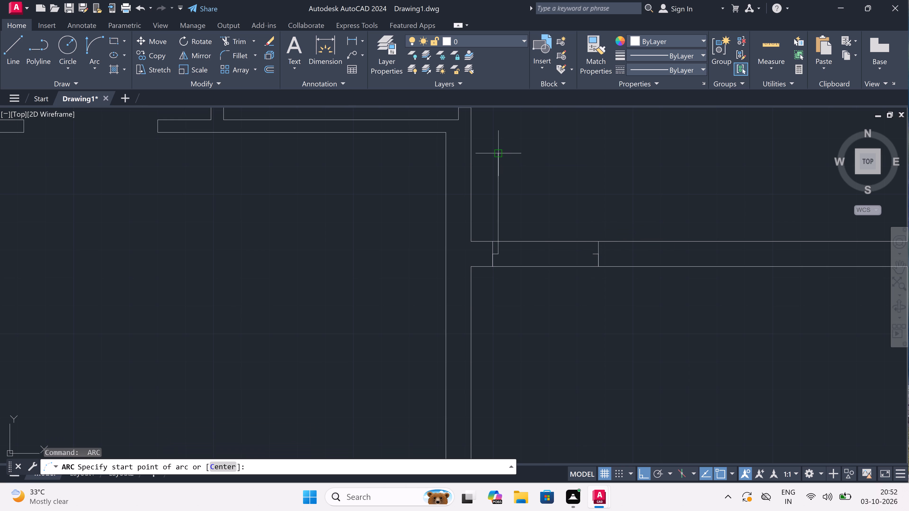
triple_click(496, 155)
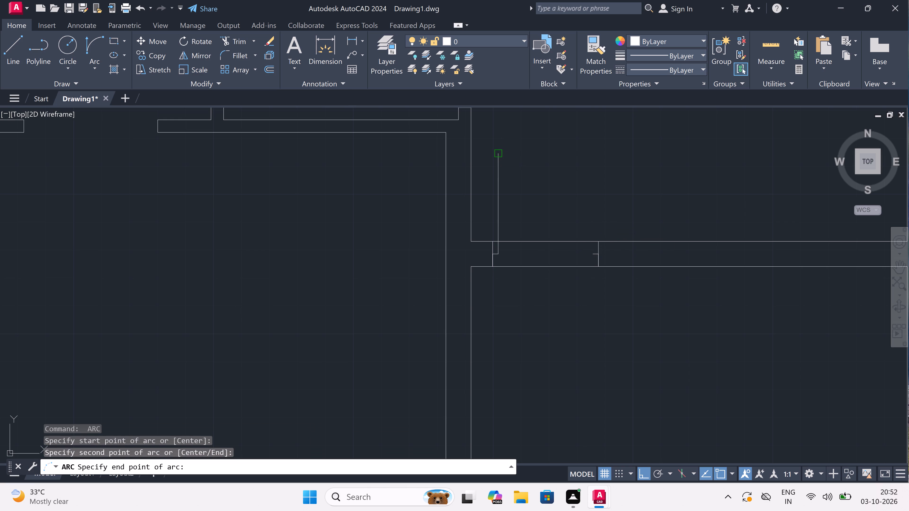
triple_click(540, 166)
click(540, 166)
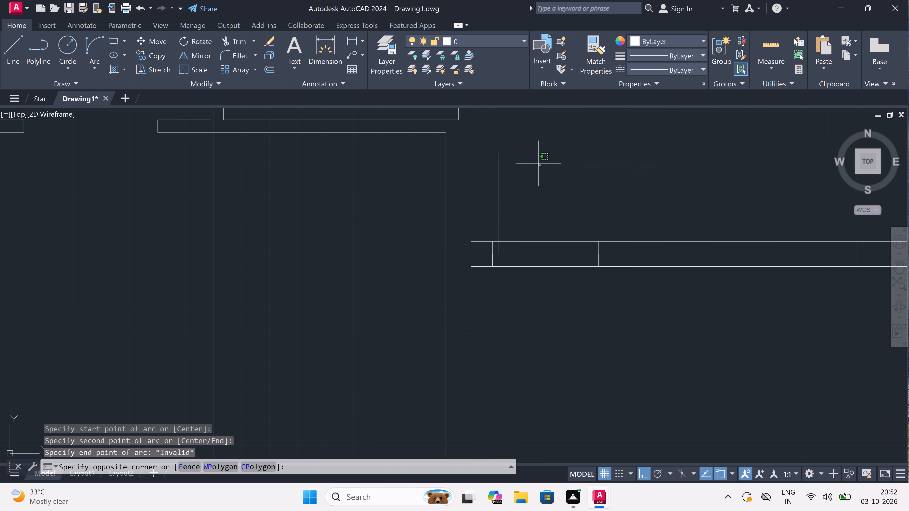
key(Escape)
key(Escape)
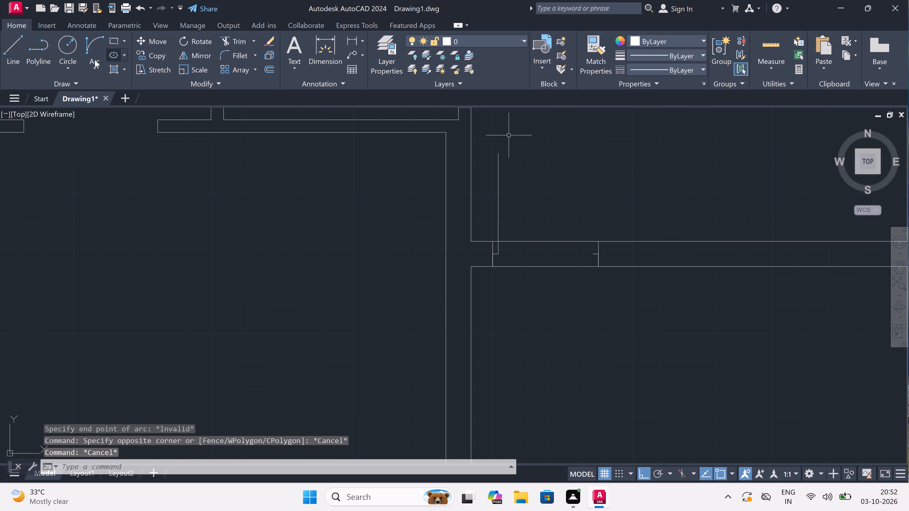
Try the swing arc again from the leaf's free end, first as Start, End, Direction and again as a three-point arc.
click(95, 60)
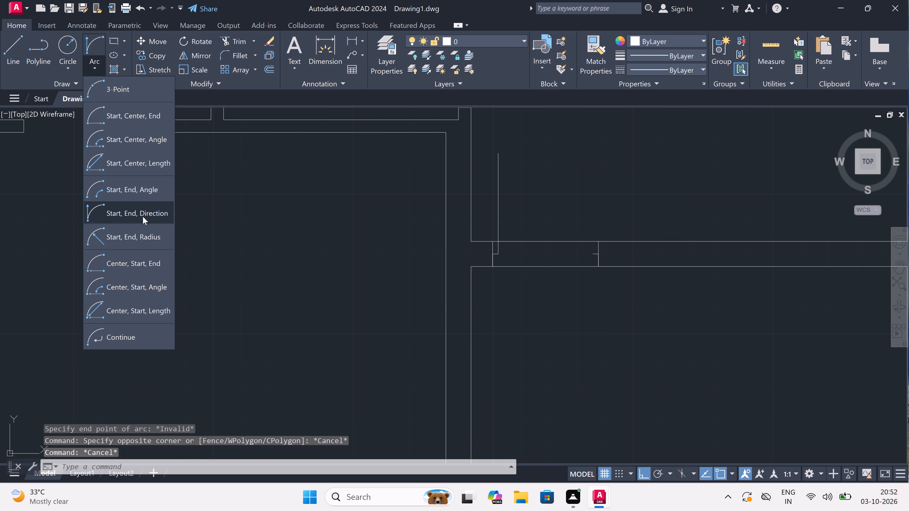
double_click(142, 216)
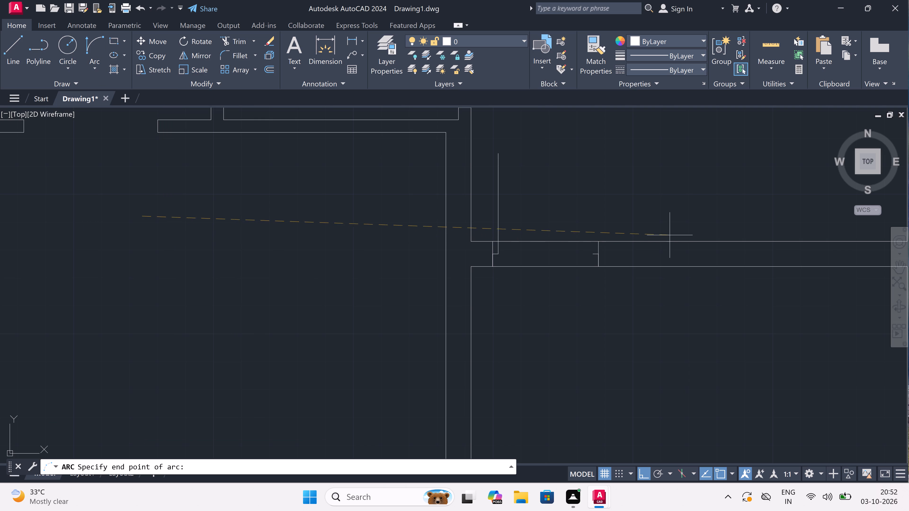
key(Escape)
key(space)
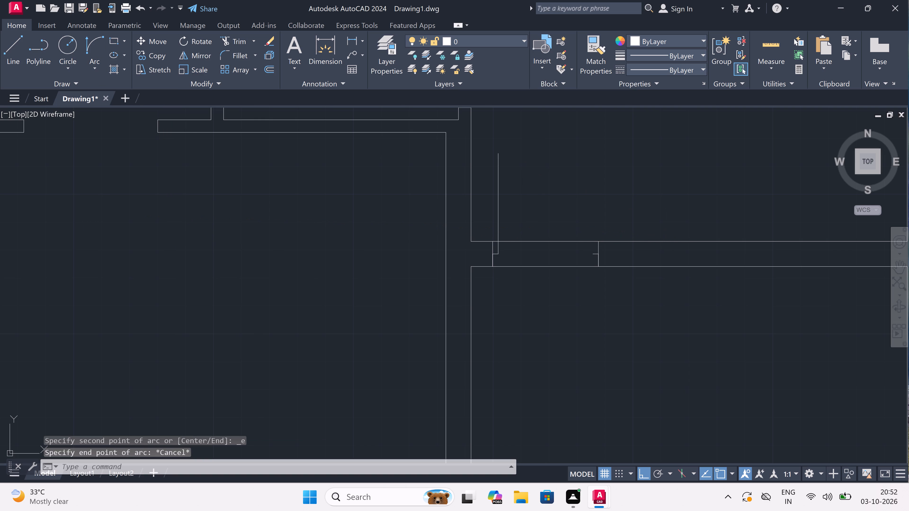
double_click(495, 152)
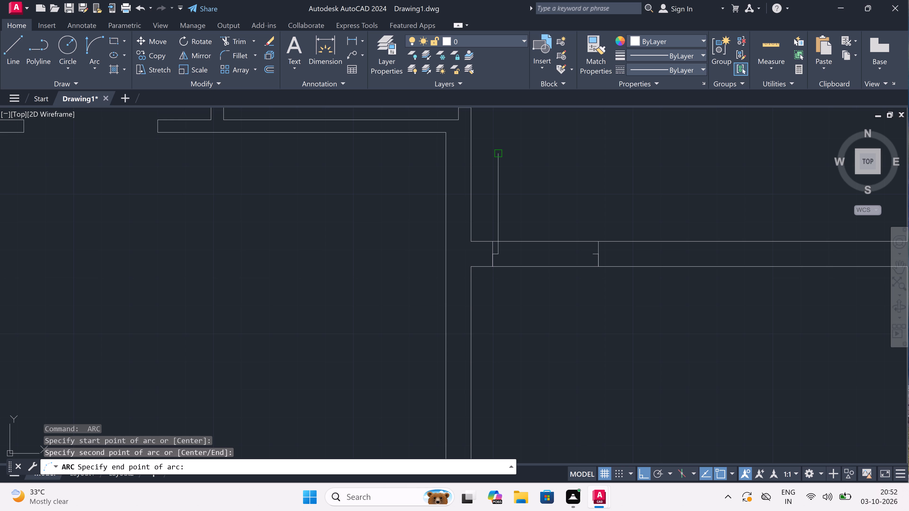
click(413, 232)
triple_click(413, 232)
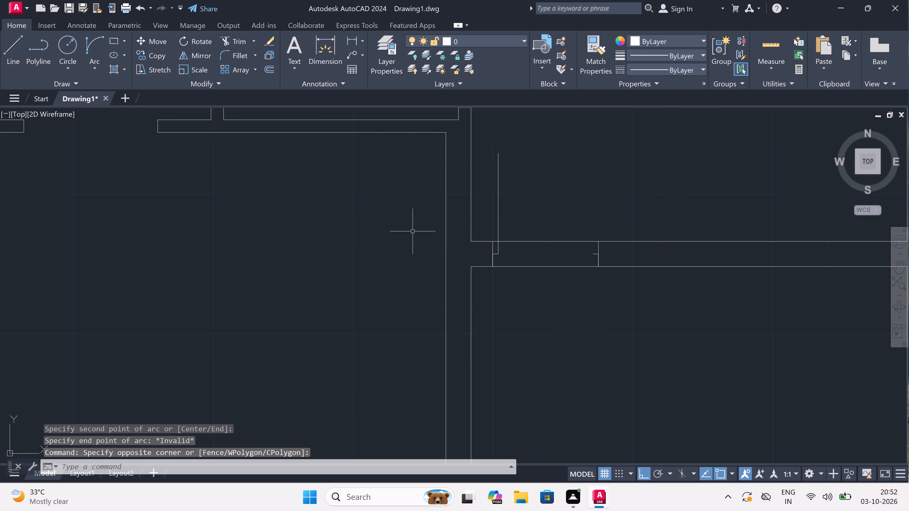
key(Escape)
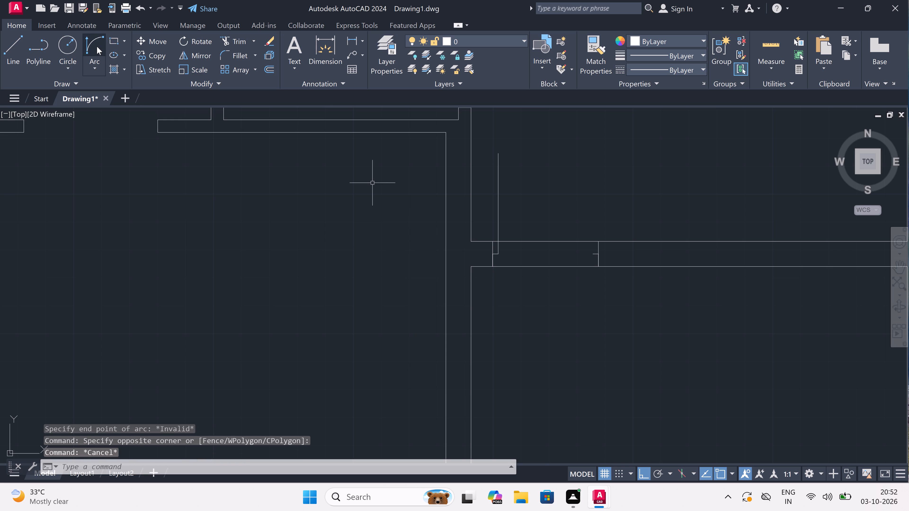
Draw the door swing as a Start, End, Direction arc from the right jamb's stop to the leaf's free end.
double_click(97, 46)
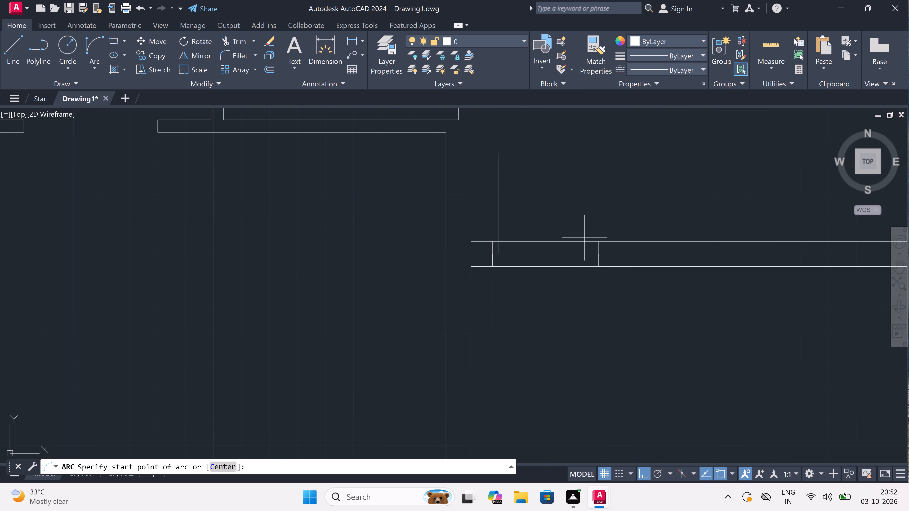
double_click(591, 255)
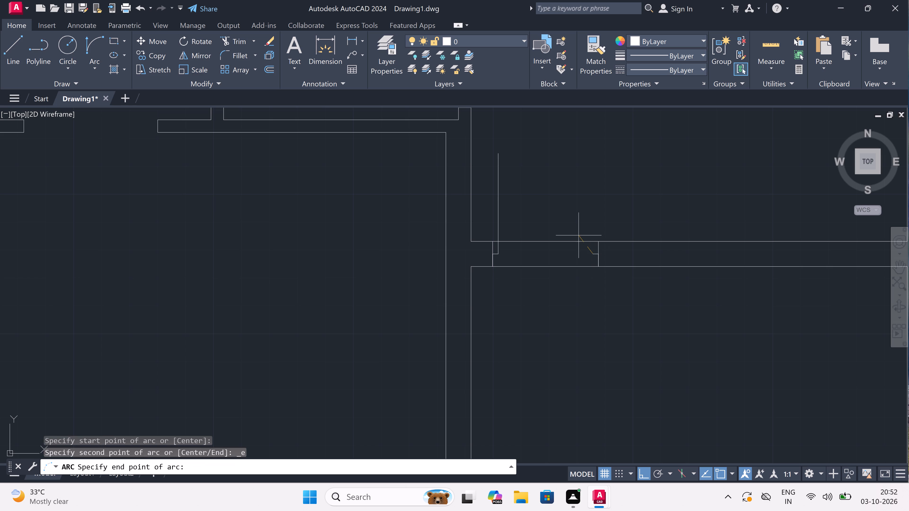
double_click(496, 153)
double_click(559, 155)
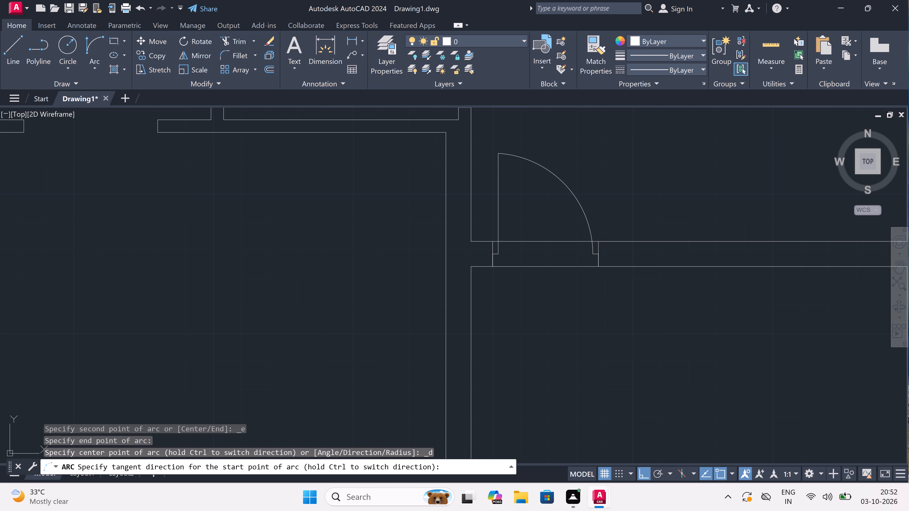
Trim both wall lines between the jambs of the new door below the upper middle room.
text(tr)
key(space)
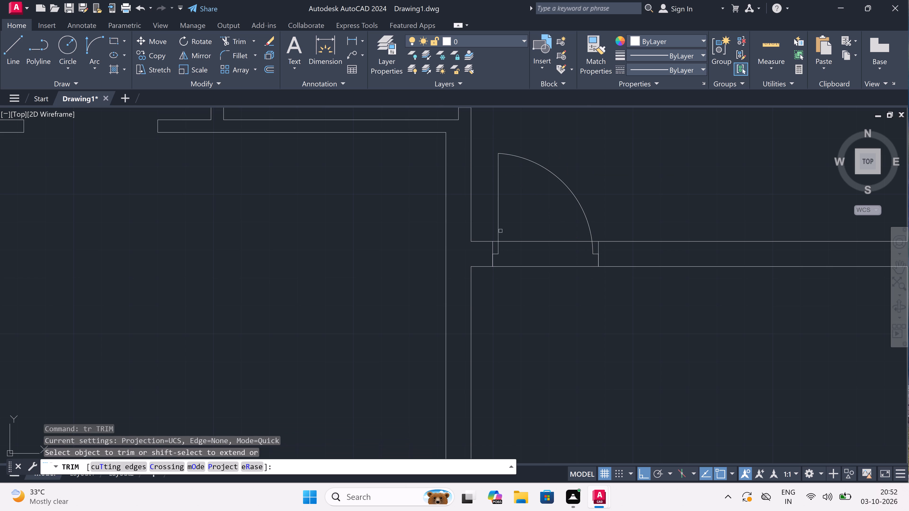
double_click(516, 226)
triple_click(519, 272)
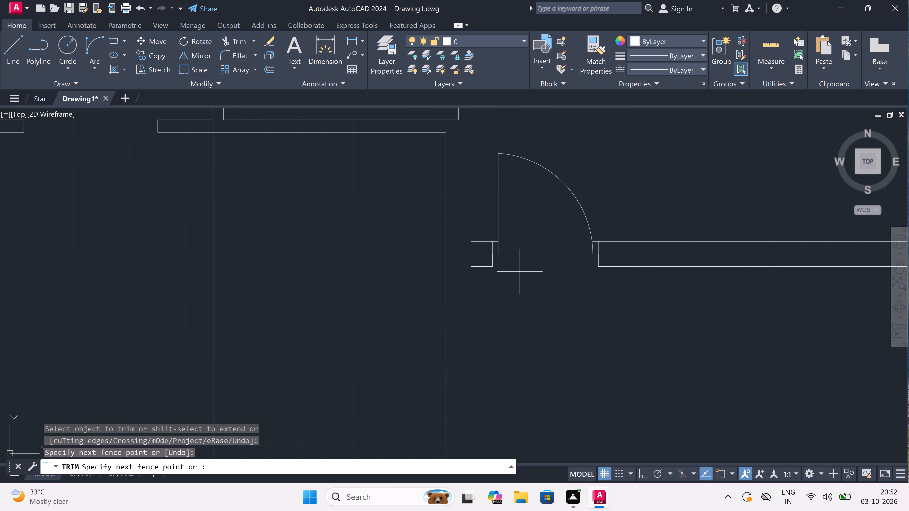
scroll(412, 235, down, 1)
click(506, 317)
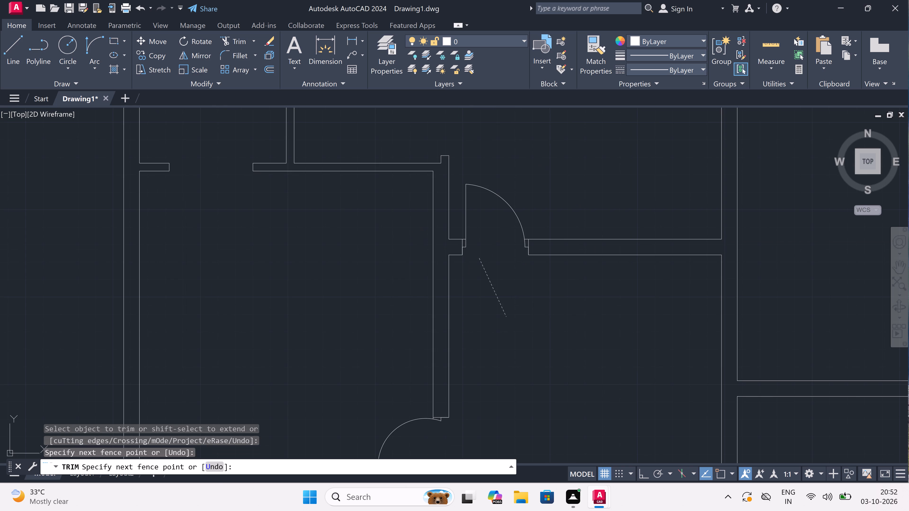
key(Escape)
Draw a 5' wide window in the top outer wall of the upper middle room, with end lines across the wall and a centre line.
scroll(471, 255, down, 4)
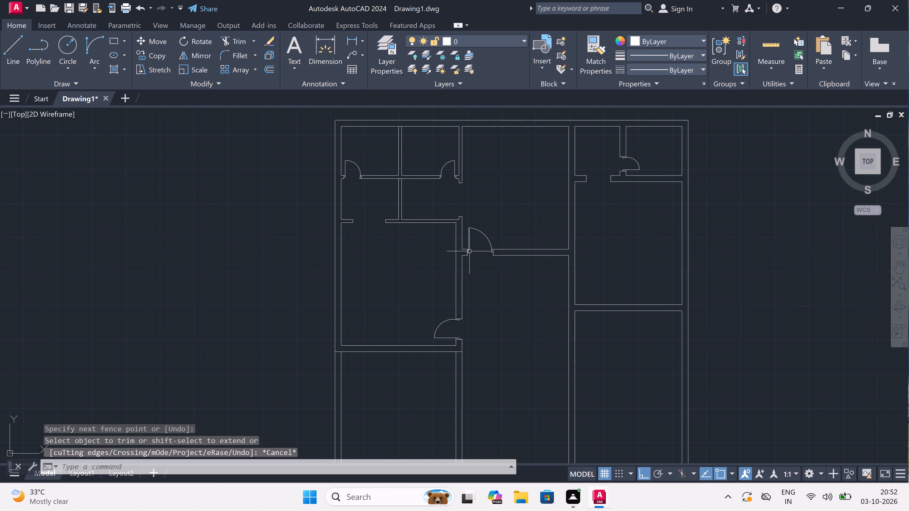
scroll(470, 198, down, 2)
scroll(485, 175, up, 3)
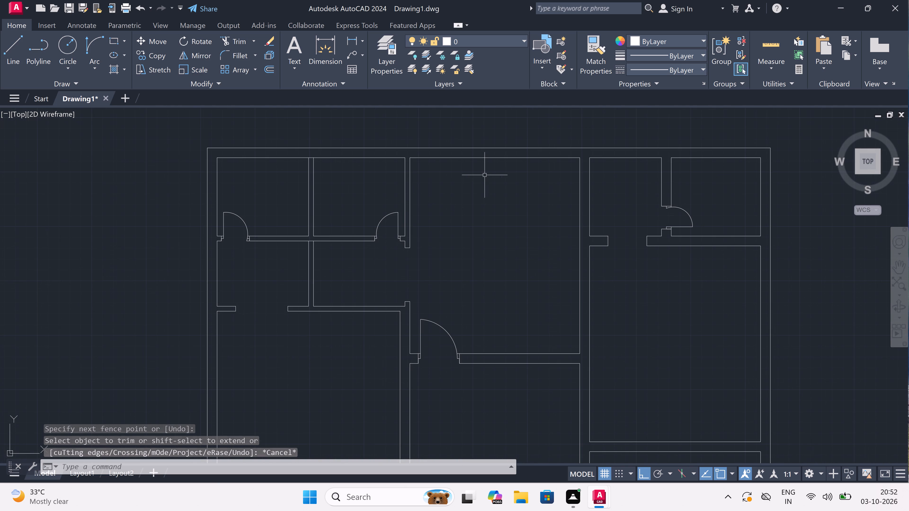
text(l)
key(space)
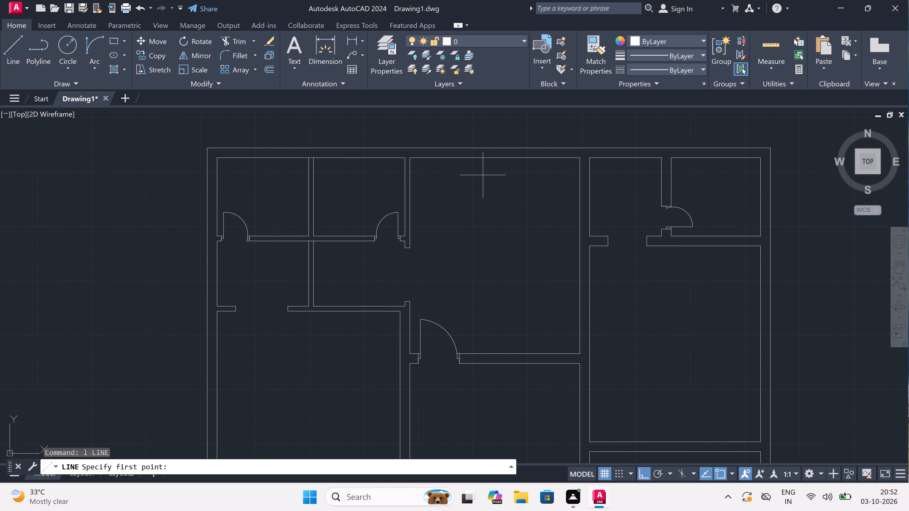
scroll(459, 137, up, 2)
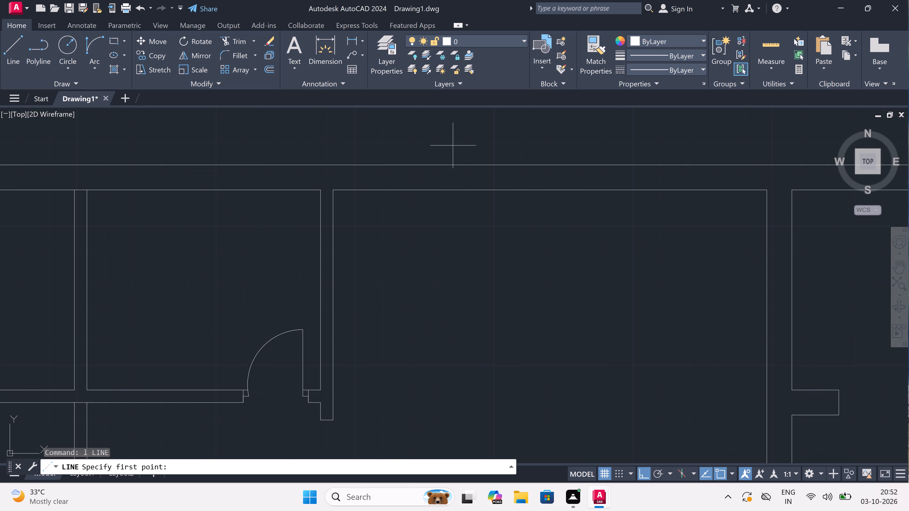
click(421, 163)
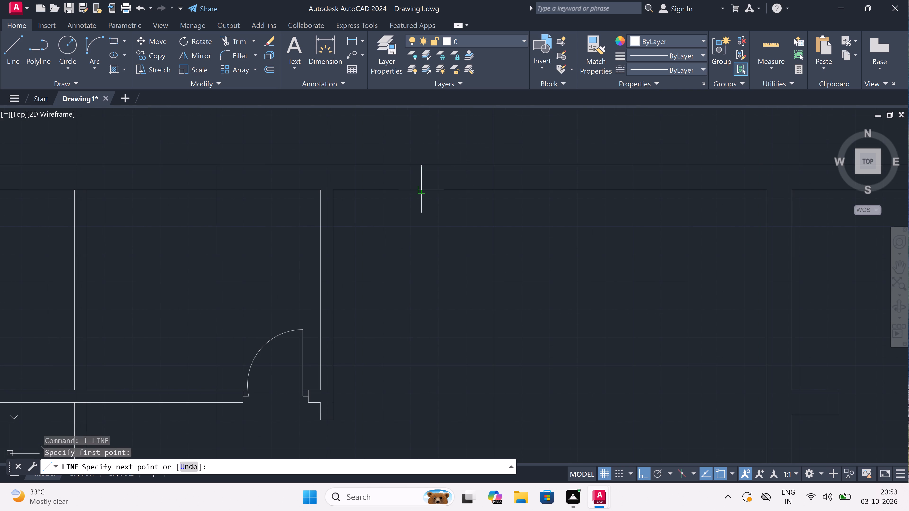
click(418, 188)
double_click(419, 176)
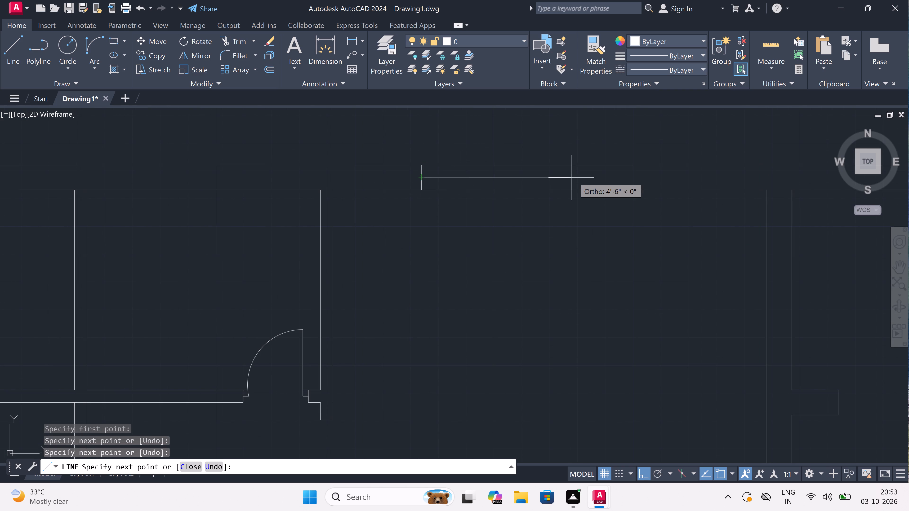
key(5)
text(')
key(space)
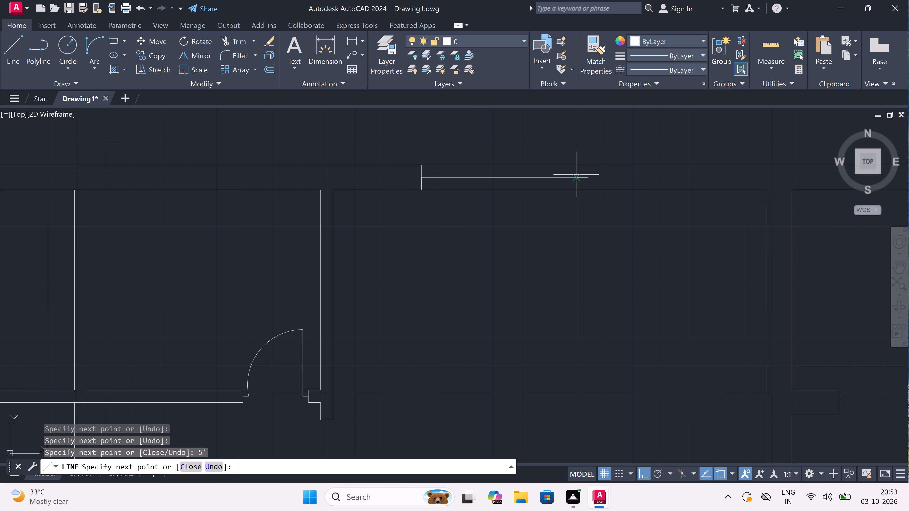
double_click(589, 167)
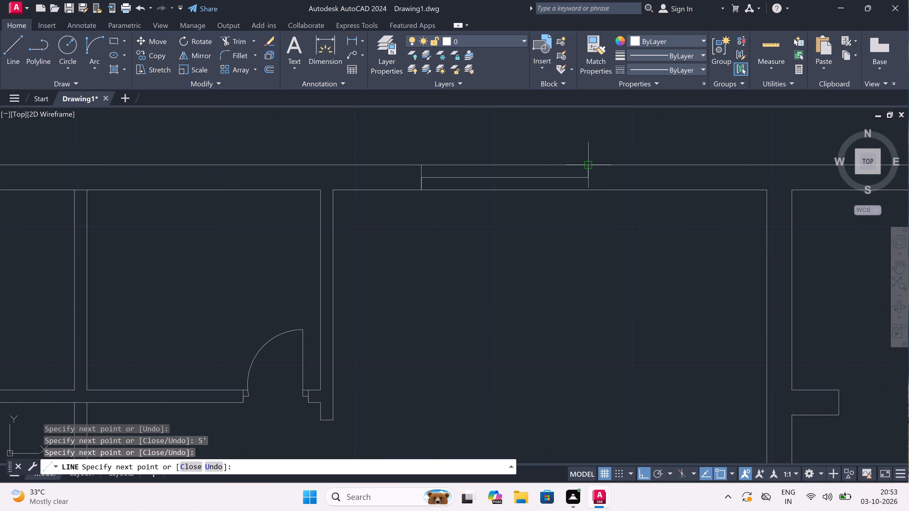
click(589, 188)
key(Escape)
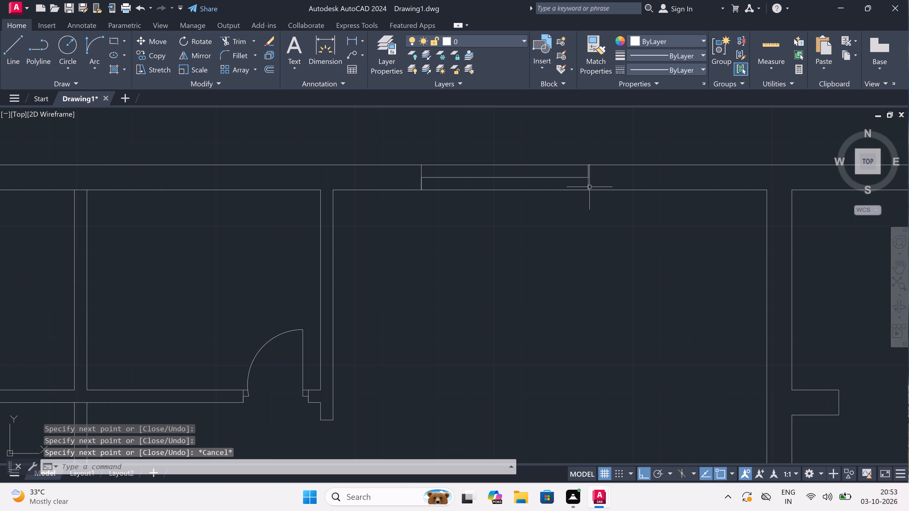
Draw a 2' wide window in the top outer wall of the second small room from the left, with end lines and a centre line.
key(space)
scroll(587, 184, down, 2)
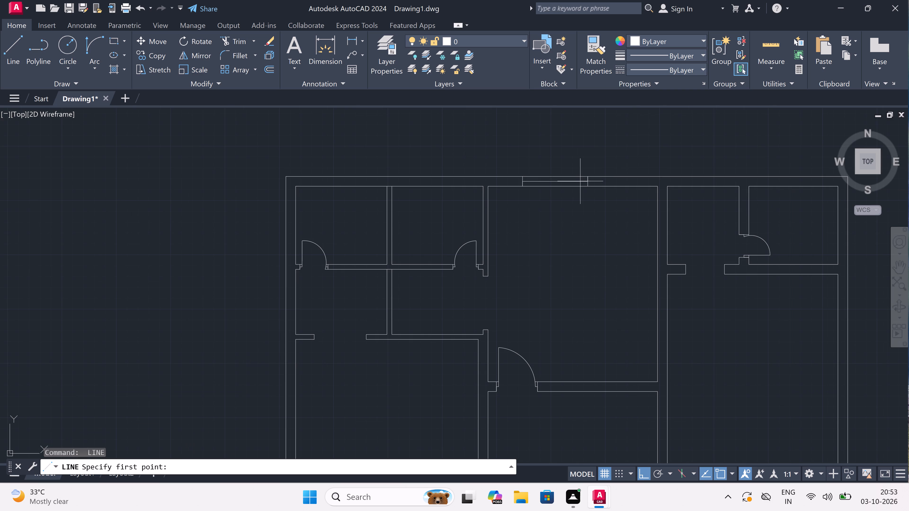
scroll(393, 178, up, 1)
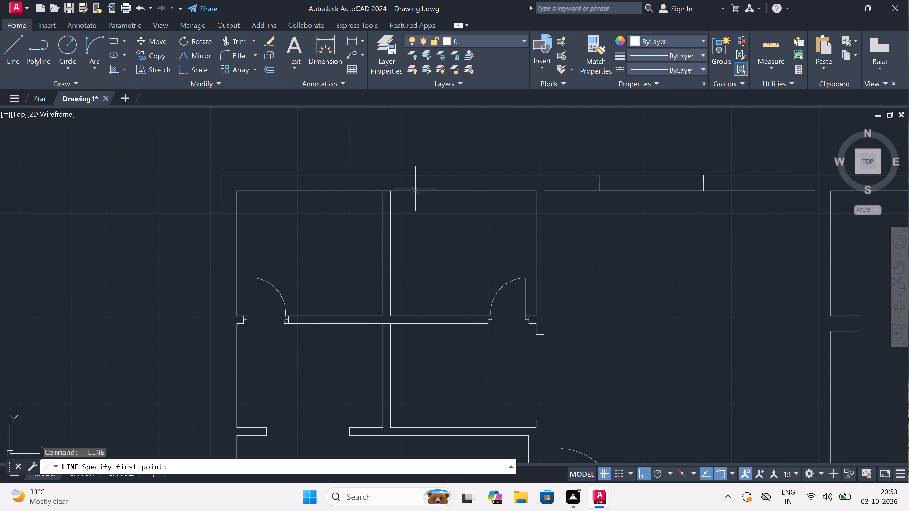
click(415, 189)
triple_click(413, 173)
click(414, 181)
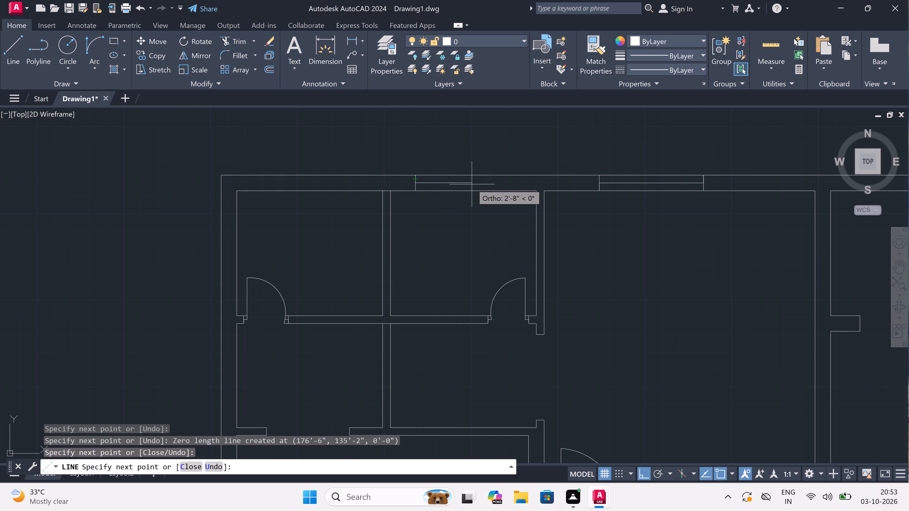
key(2)
key(apostrophe)
key(space)
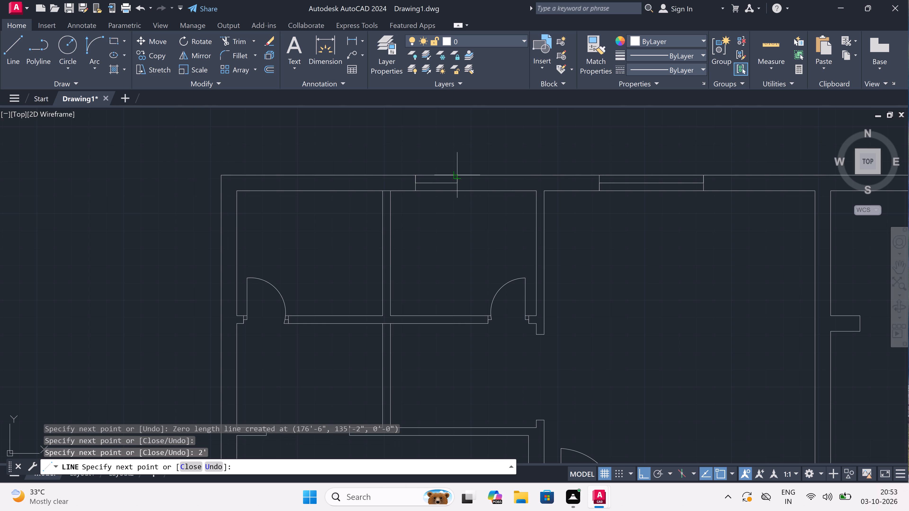
scroll(456, 172, up, 4)
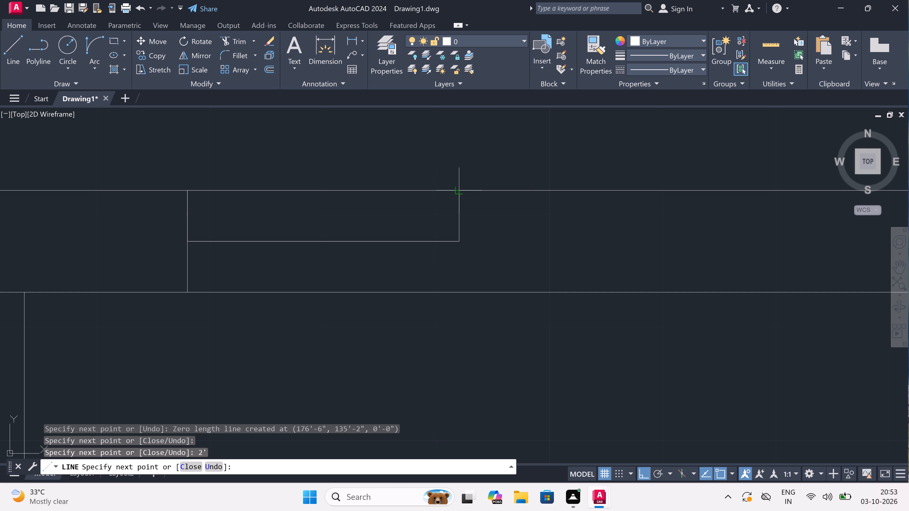
click(459, 189)
click(460, 289)
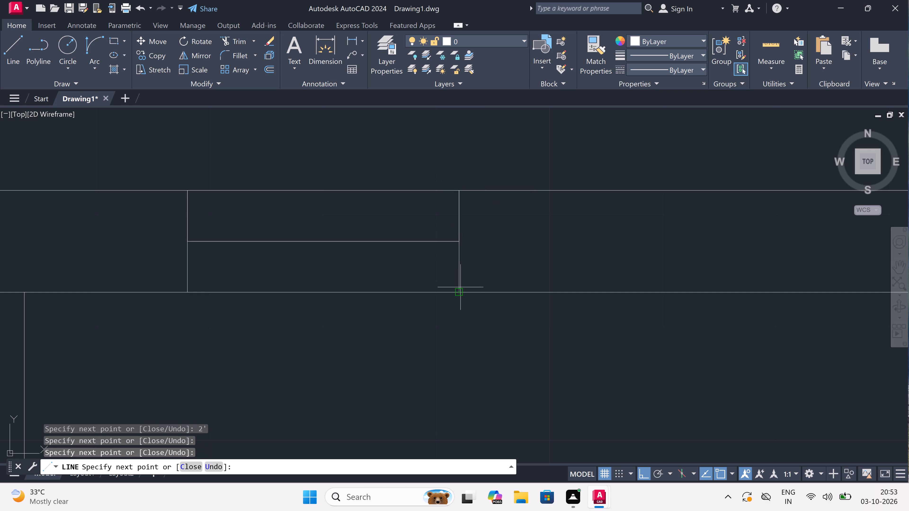
key(Escape)
Draw a 2' wide window in the top outer wall of the top-left corner room, with end lines and a centre line.
key(space)
scroll(480, 250, down, 4)
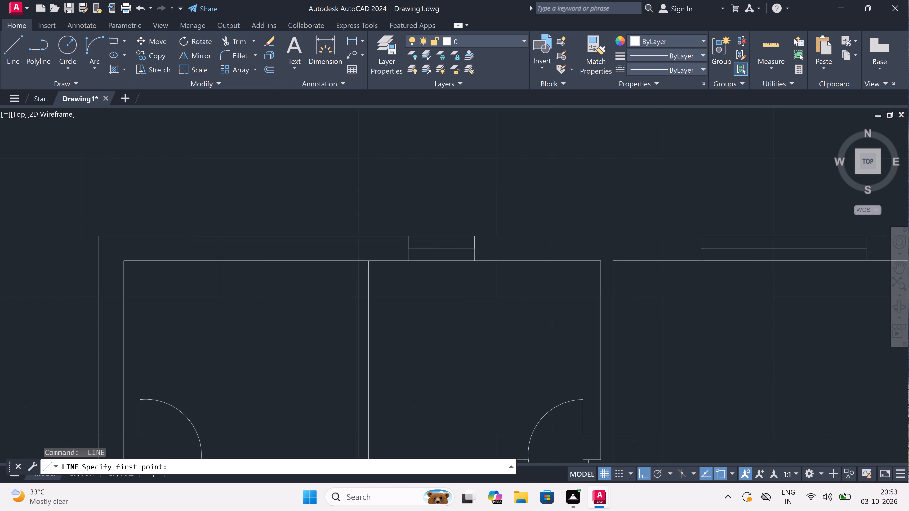
scroll(287, 246, up, 2)
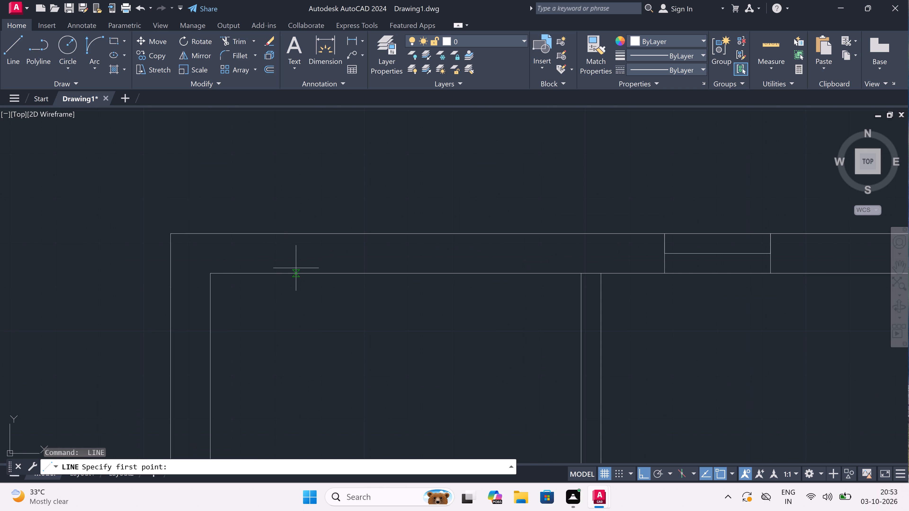
click(293, 270)
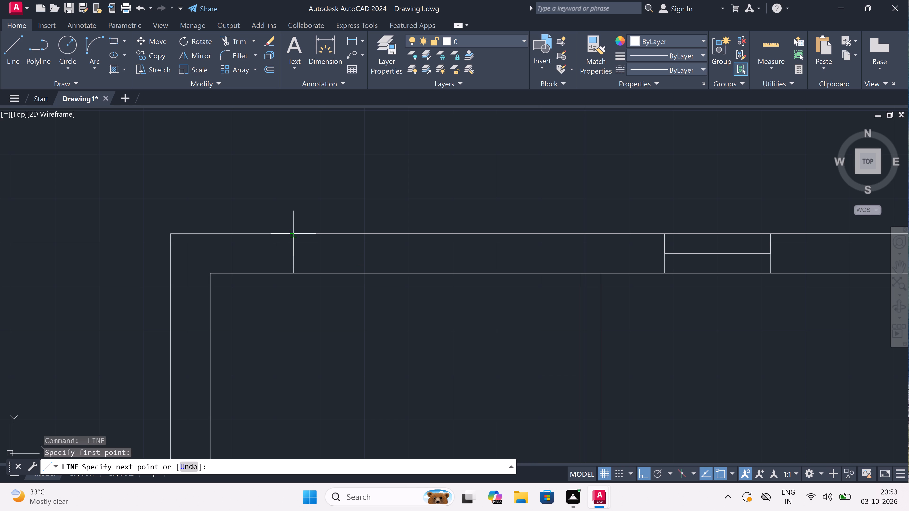
click(292, 235)
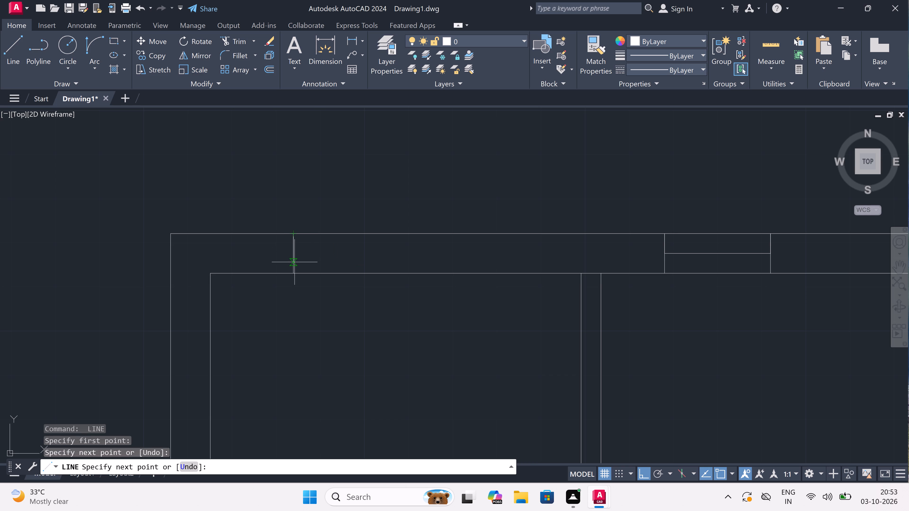
click(292, 253)
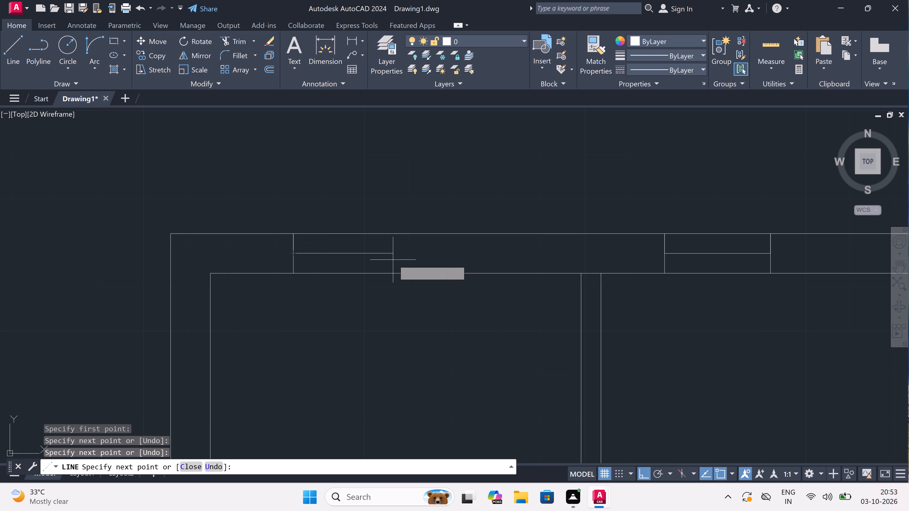
key(2)
text(')
key(space)
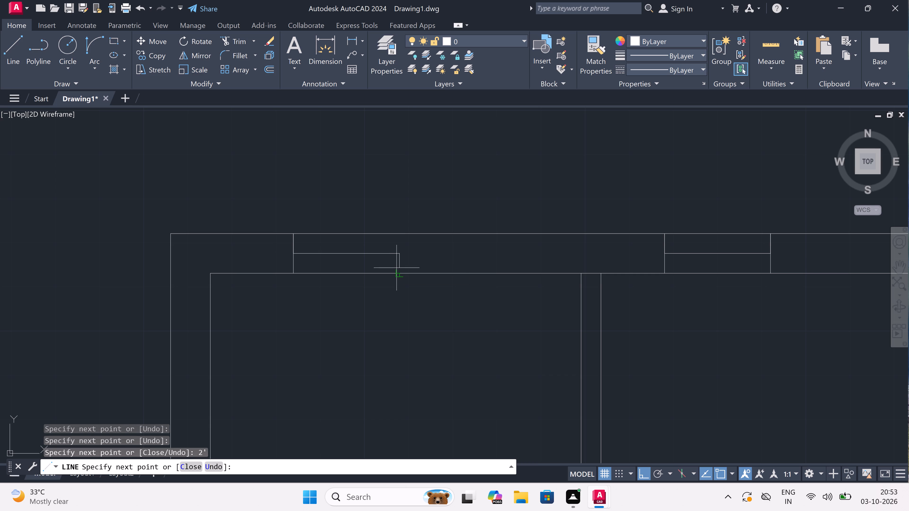
click(398, 271)
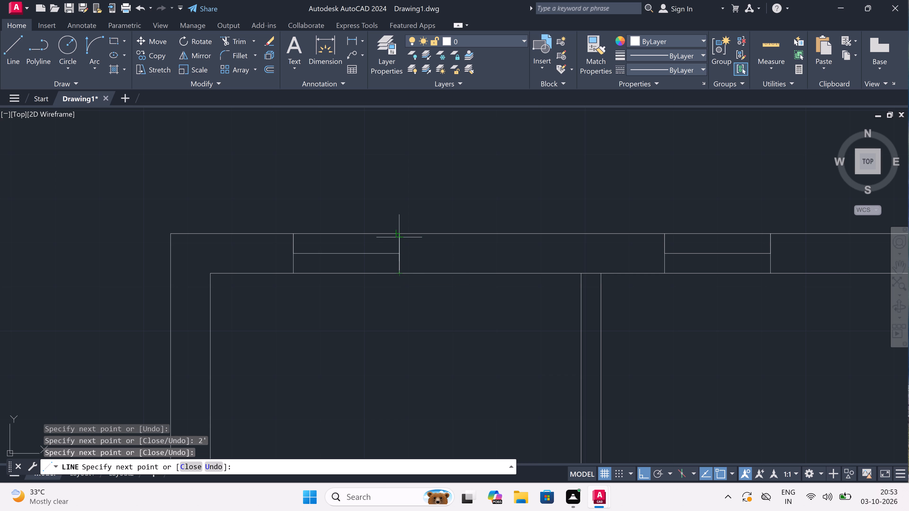
click(399, 235)
key(Escape)
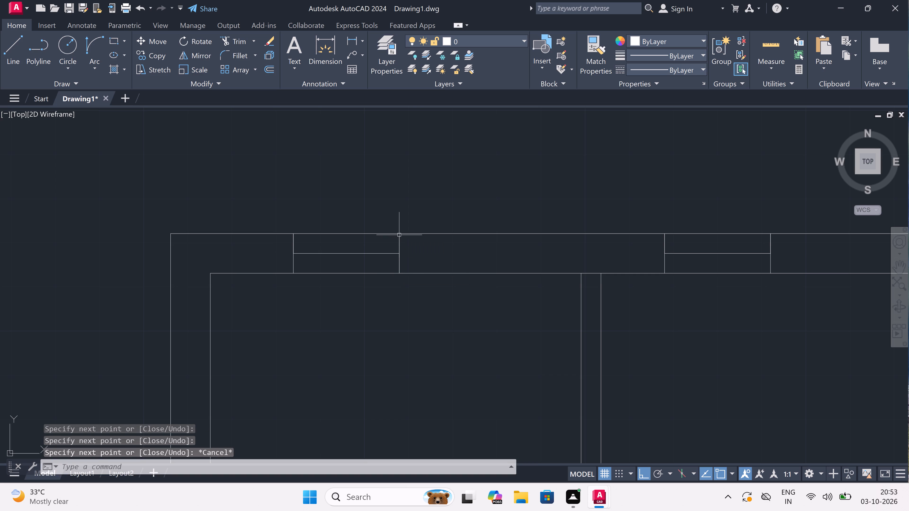
Draw a 2' wide window in the right outer wall of the top-right corner room, with end lines and a centre line.
key(space)
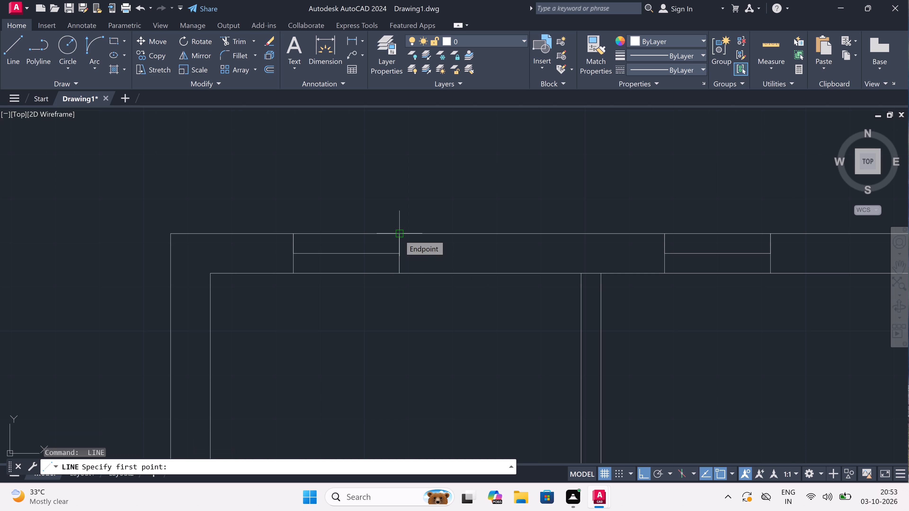
scroll(399, 235, down, 6)
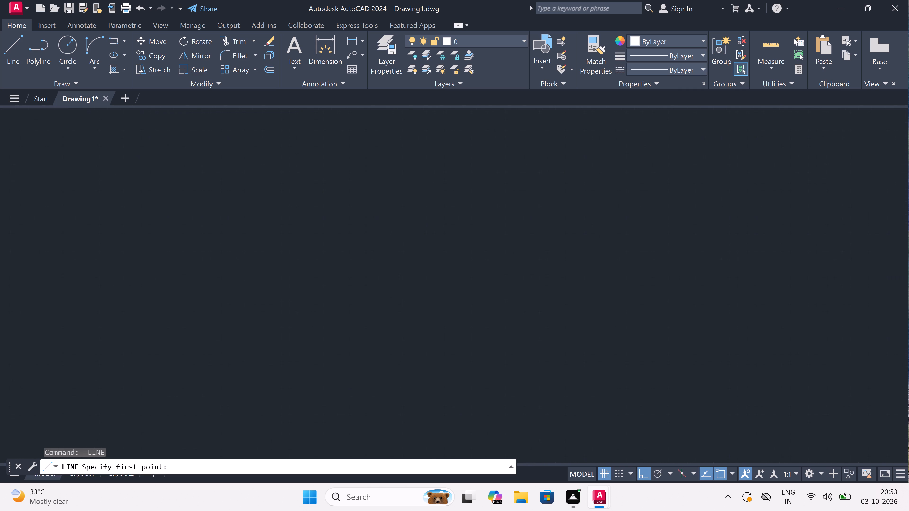
scroll(515, 239, up, 5)
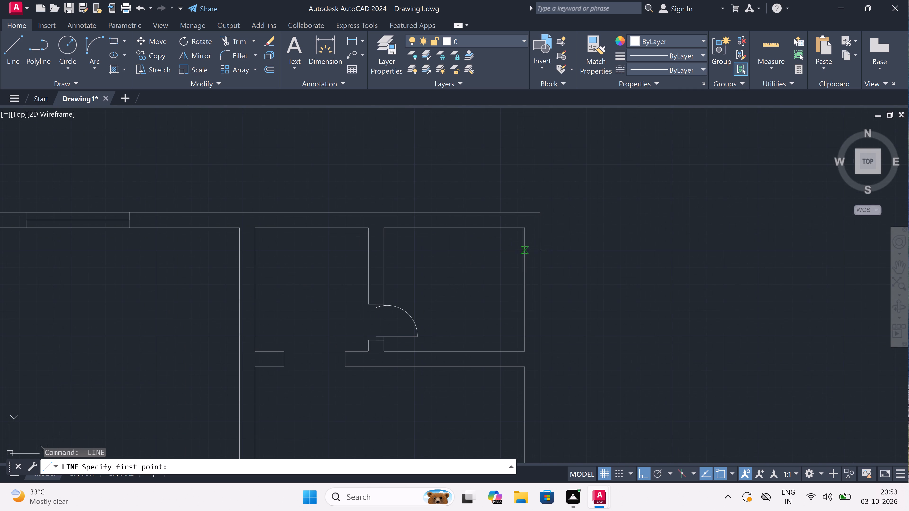
click(525, 251)
triple_click(539, 253)
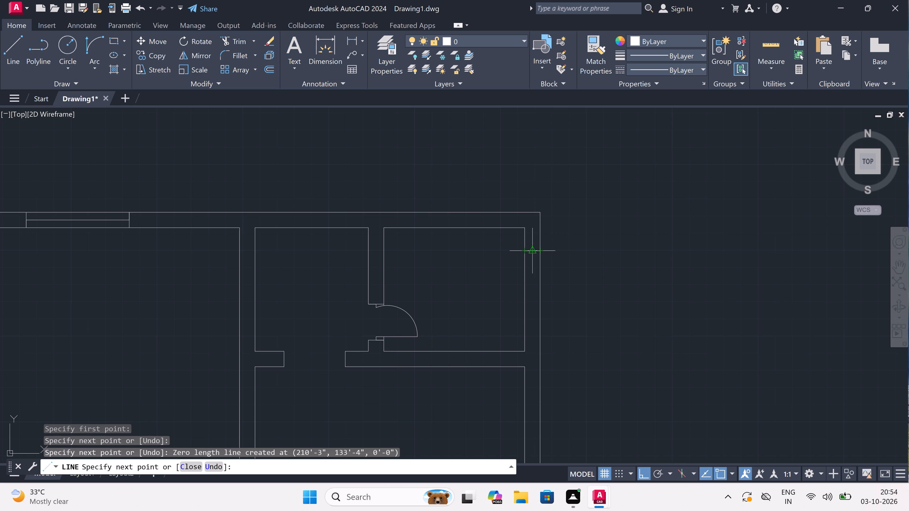
click(532, 252)
scroll(533, 308, up, 2)
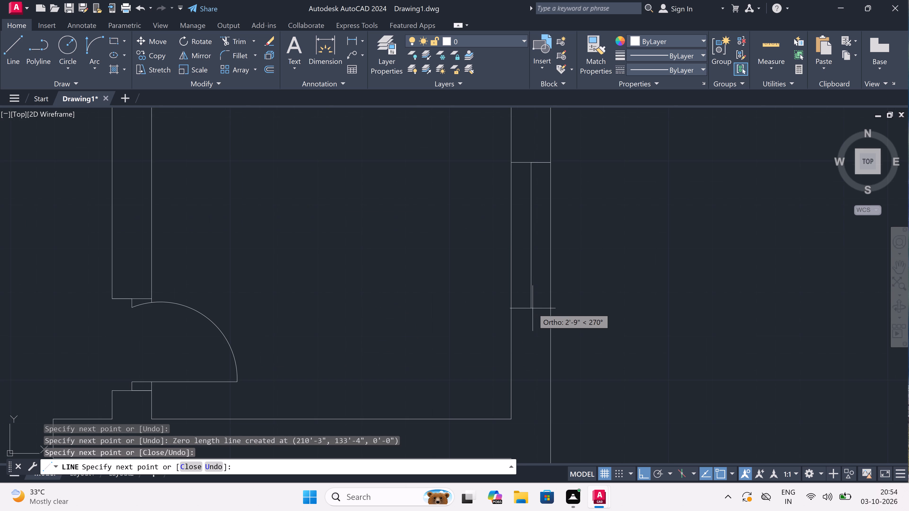
scroll(529, 302, down, 2)
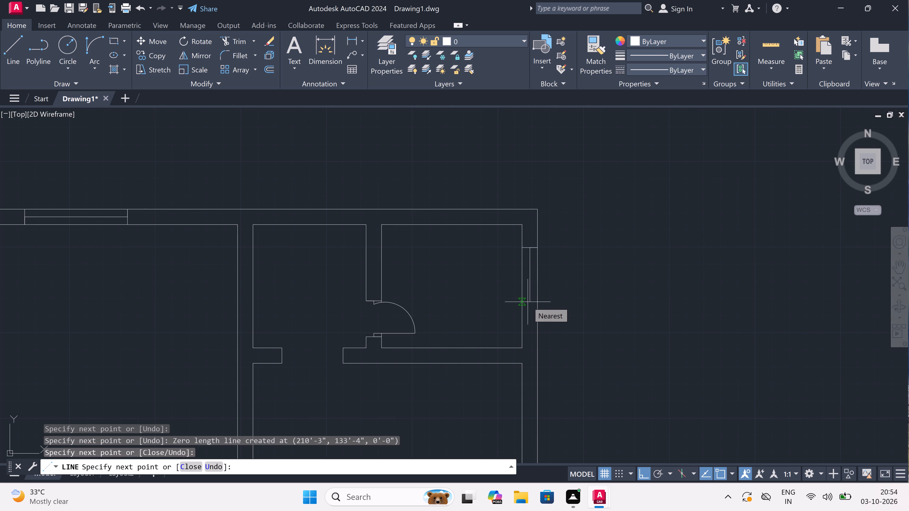
text(2')
key(space)
scroll(526, 287, up, 2)
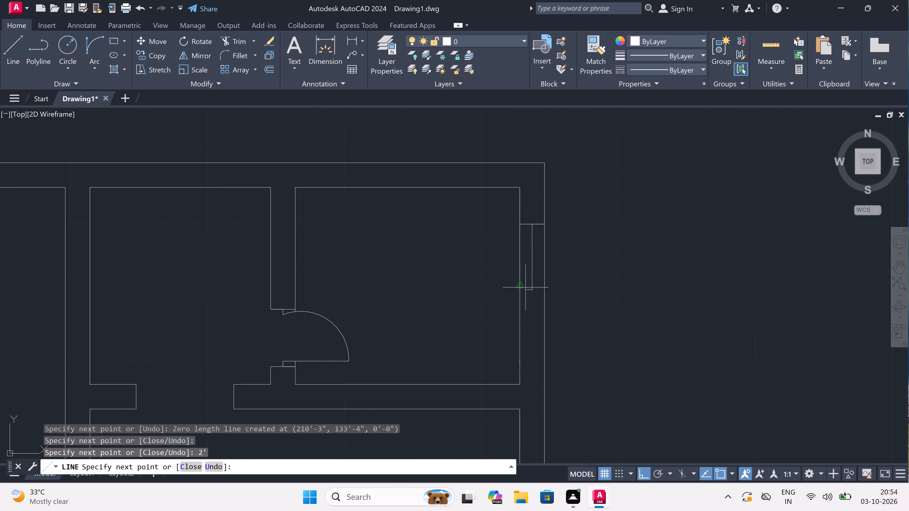
click(520, 292)
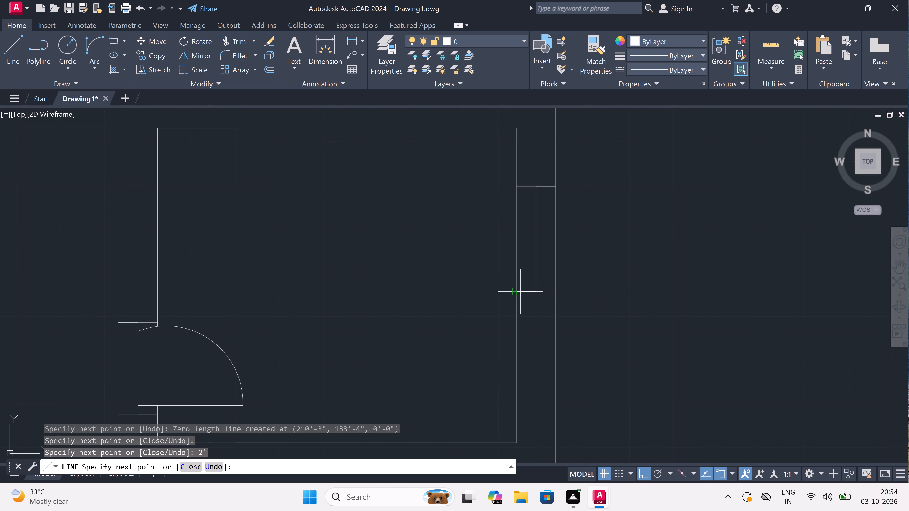
double_click(554, 292)
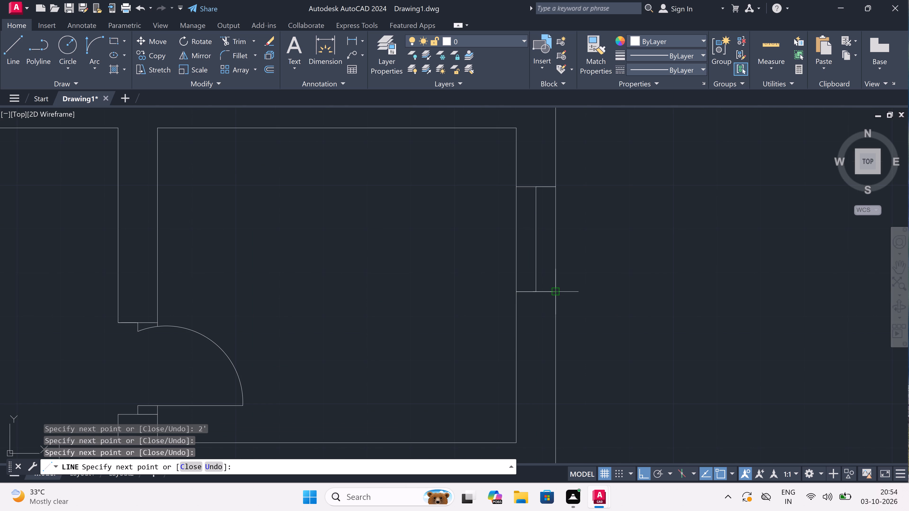
key(Escape)
Draw a 5' wide window in the right outer wall of the large room below the top-right corner room, with end lines and a centre line.
key(space)
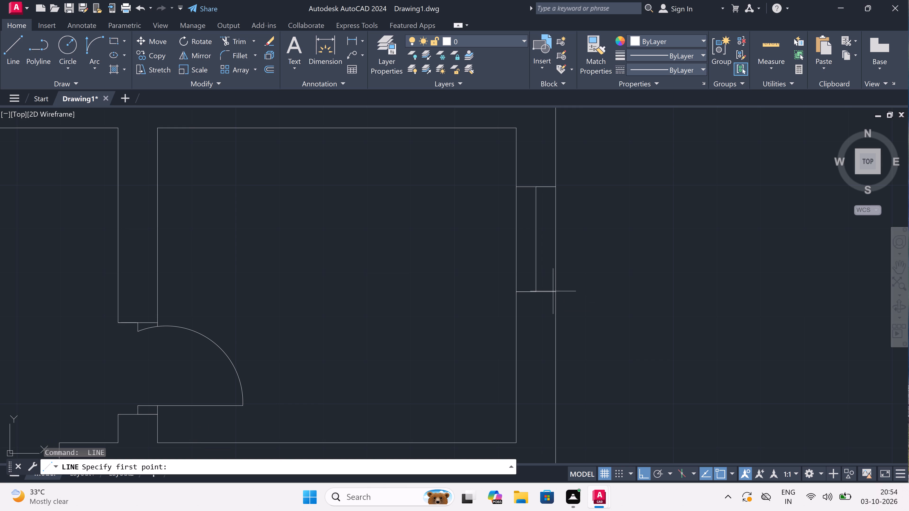
scroll(463, 281, down, 5)
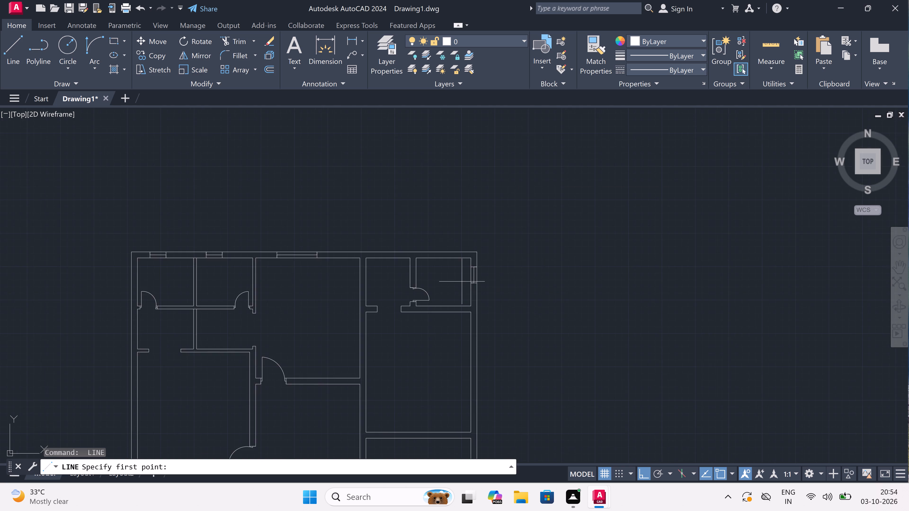
scroll(462, 282, down, 1)
scroll(438, 304, up, 2)
scroll(440, 304, down, 1)
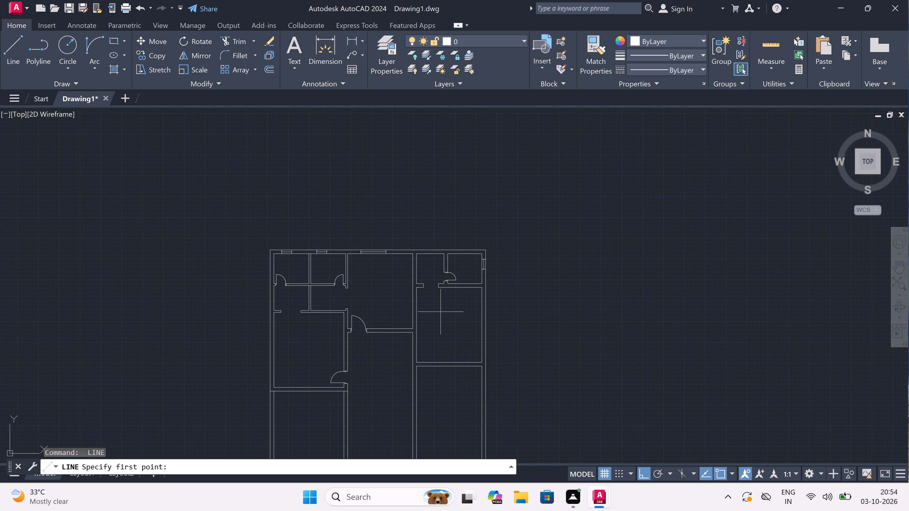
scroll(421, 368, up, 1)
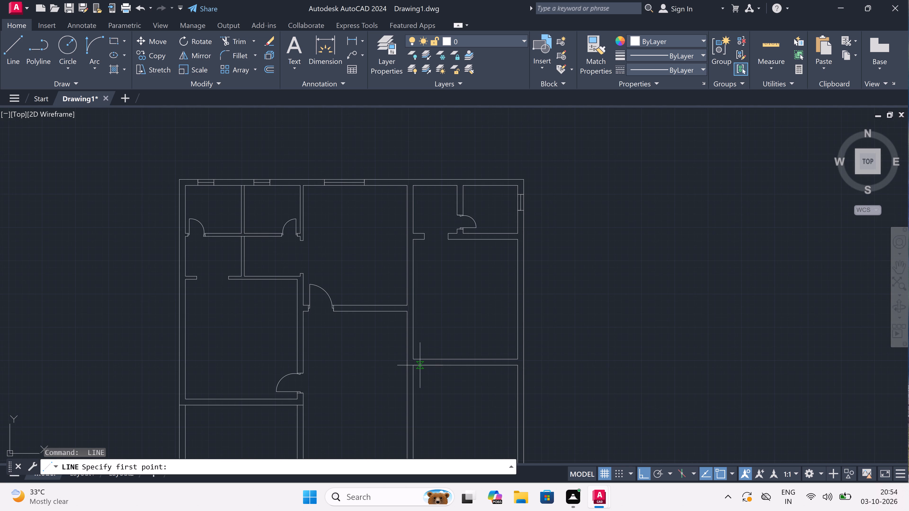
scroll(419, 360, up, 2)
scroll(423, 354, down, 1)
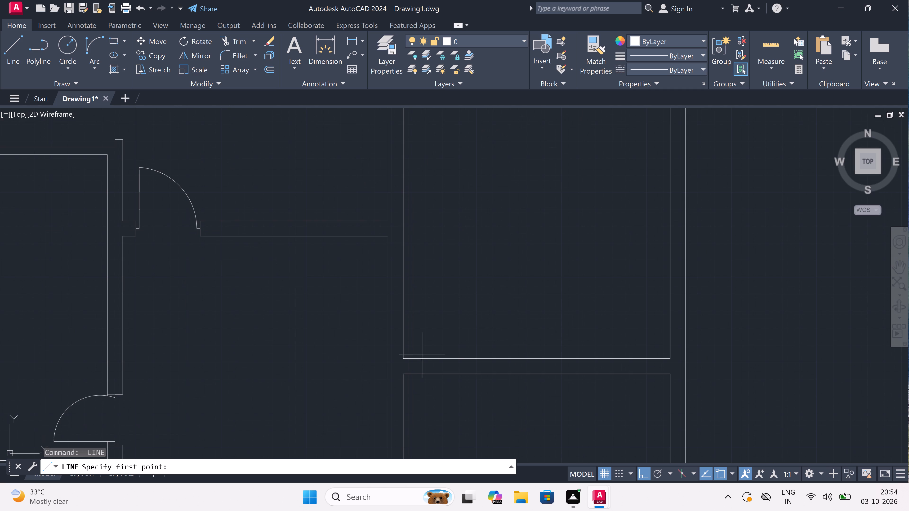
scroll(423, 354, down, 2)
scroll(478, 287, up, 1)
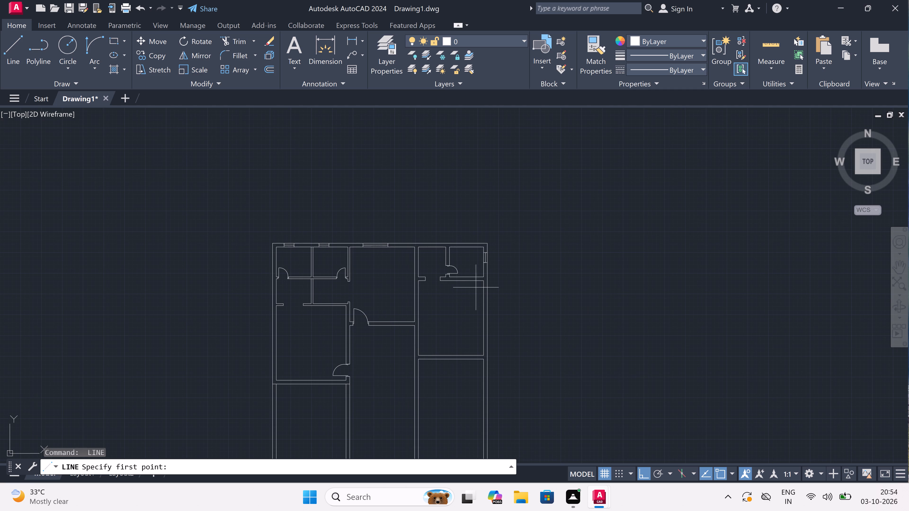
scroll(486, 280, down, 1)
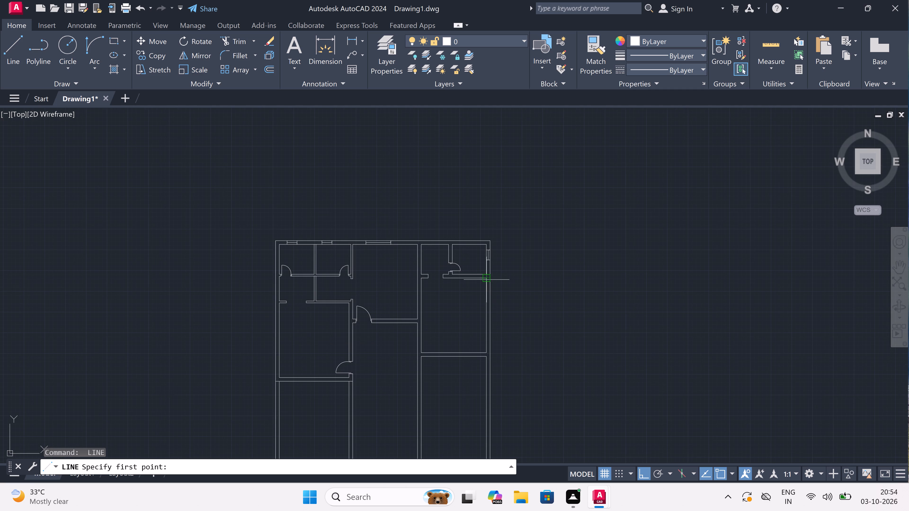
scroll(424, 356, up, 1)
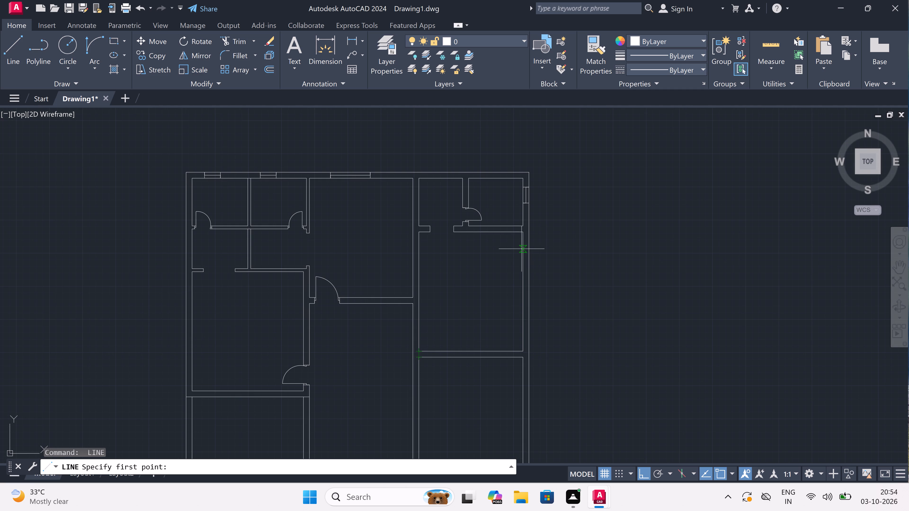
scroll(521, 253, up, 1)
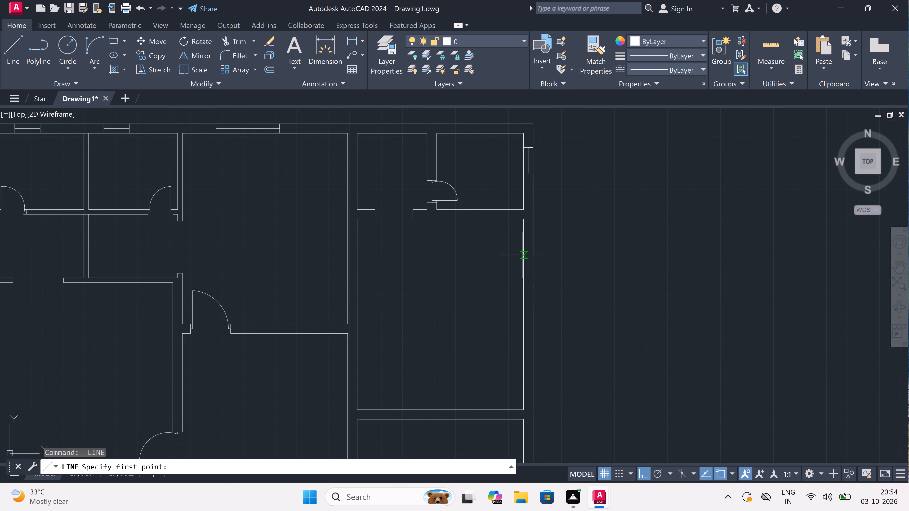
scroll(522, 255, up, 2)
scroll(523, 257, down, 1)
click(523, 257)
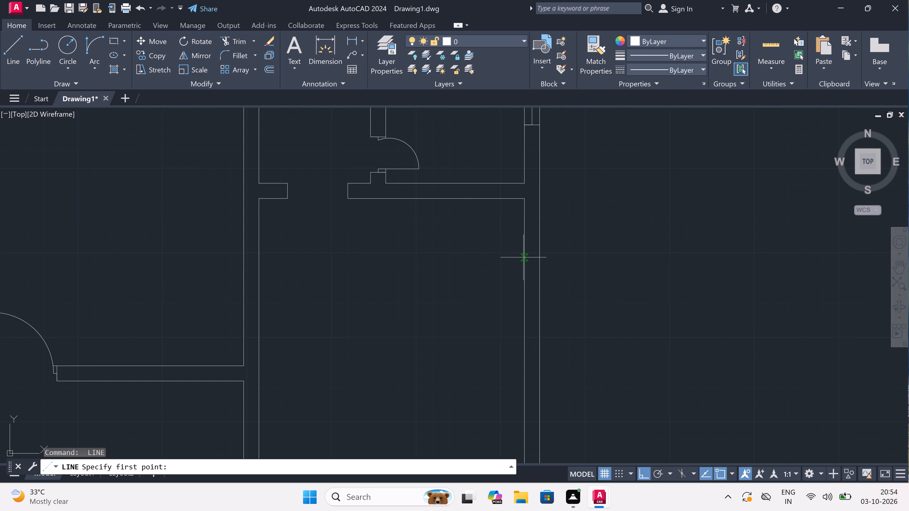
click(540, 257)
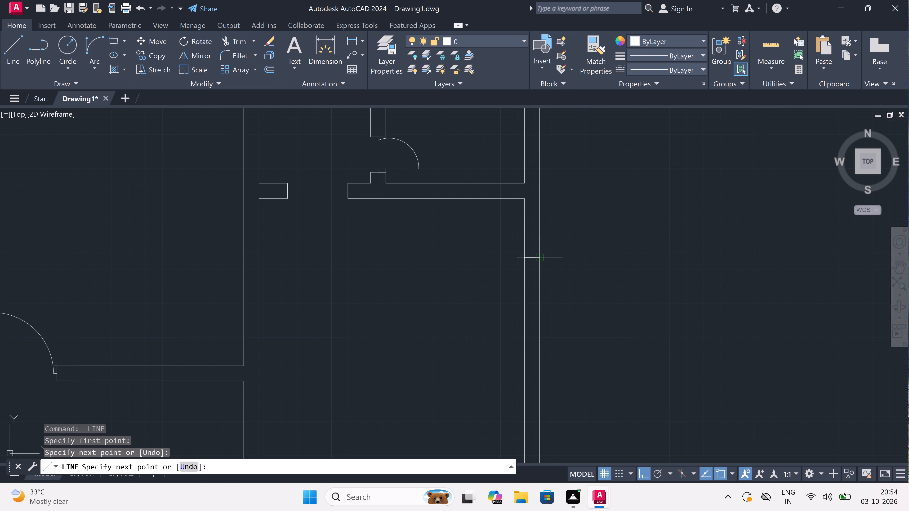
click(532, 260)
scroll(530, 284, up, 3)
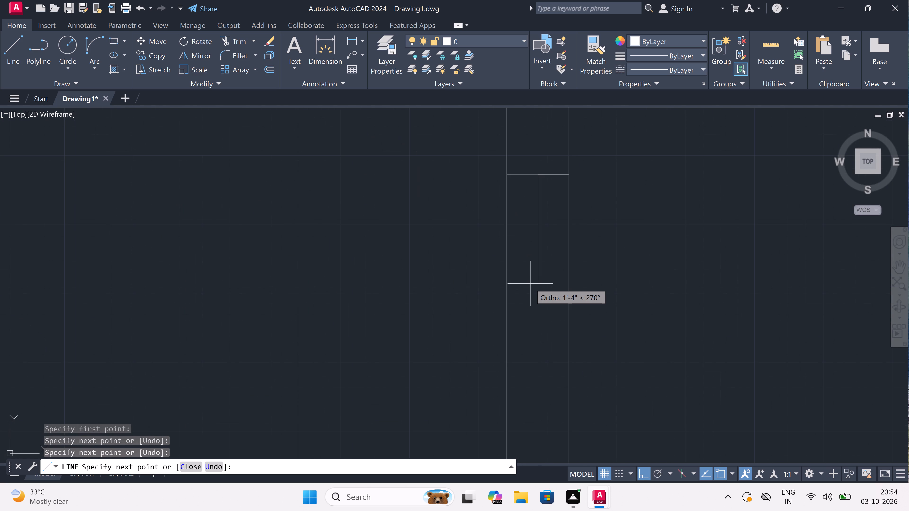
key(5)
text(')
key(space)
scroll(529, 283, down, 4)
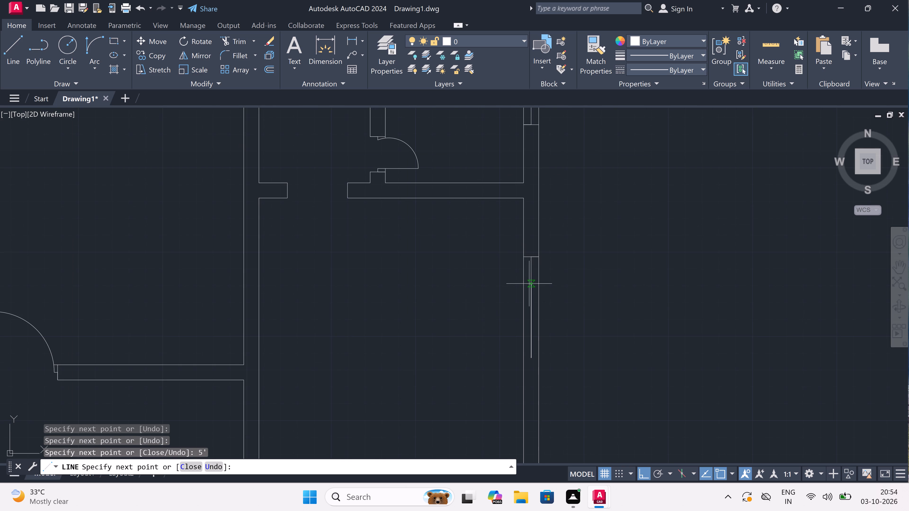
scroll(526, 357, up, 2)
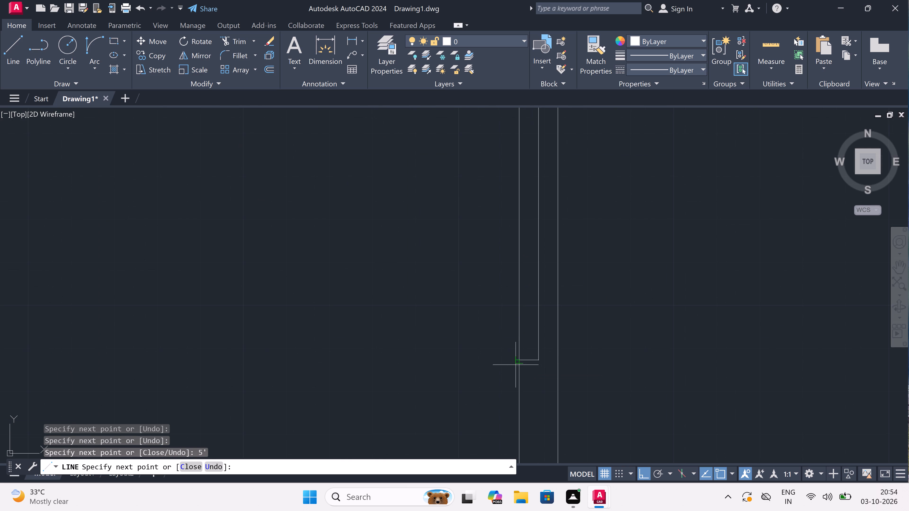
click(520, 360)
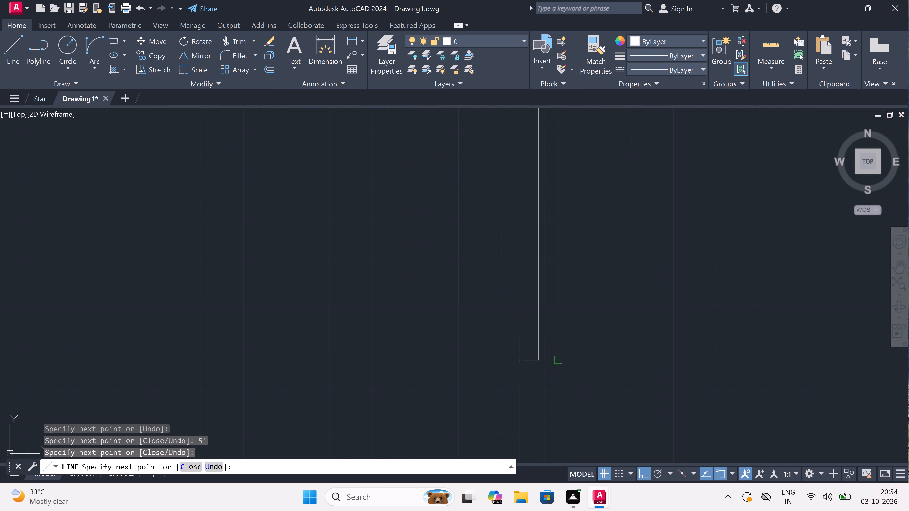
click(559, 361)
key(Escape)
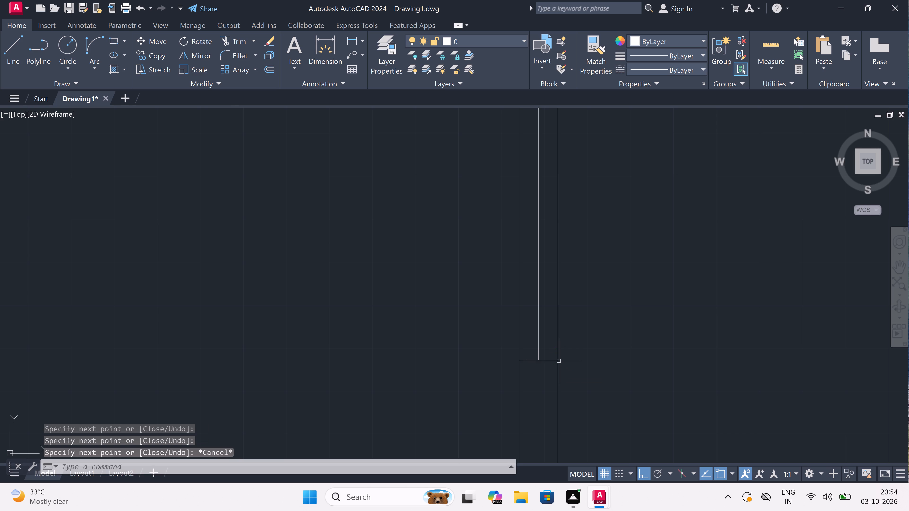
Draw a 5' wide window in the left outer wall of the large left room, with end lines and a centre line.
key(space)
scroll(496, 335, down, 3)
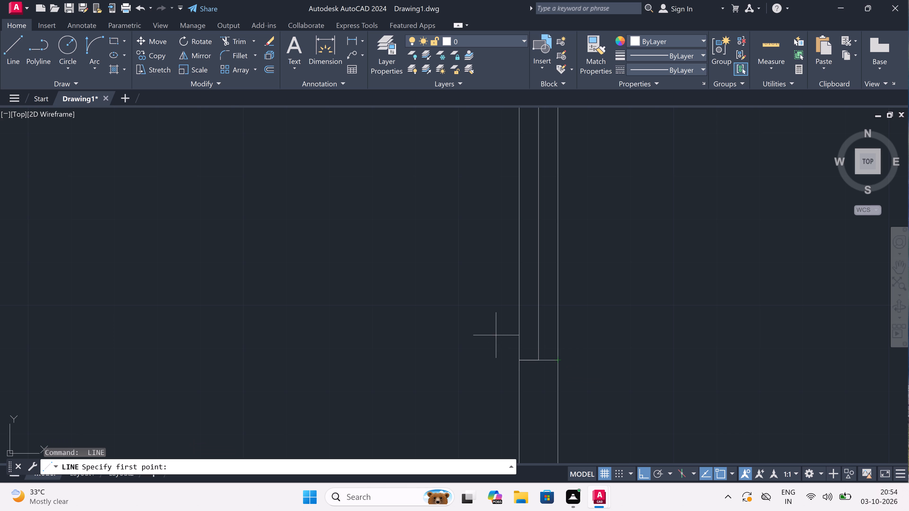
scroll(497, 334, down, 3)
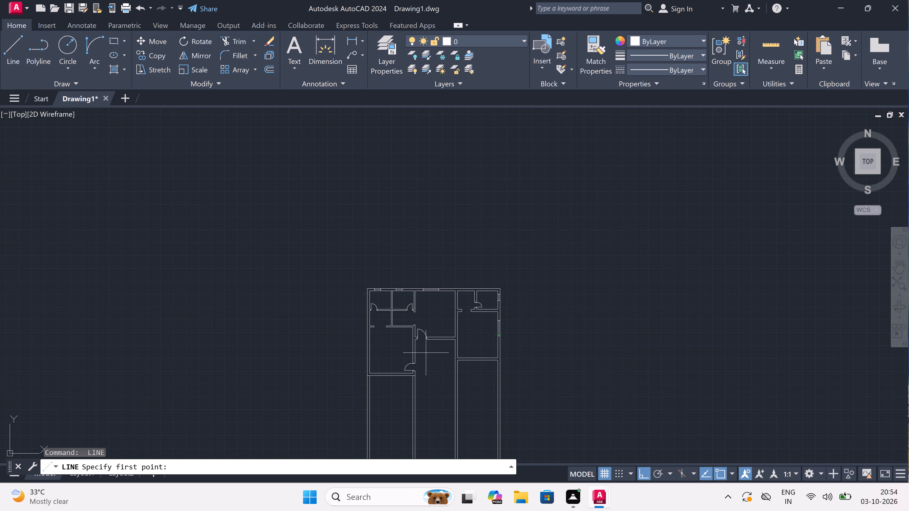
scroll(380, 346, up, 2)
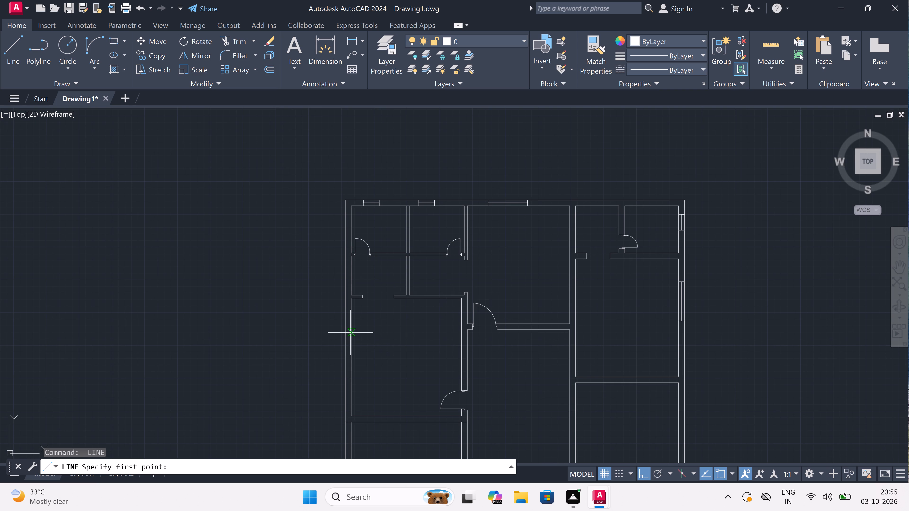
click(350, 325)
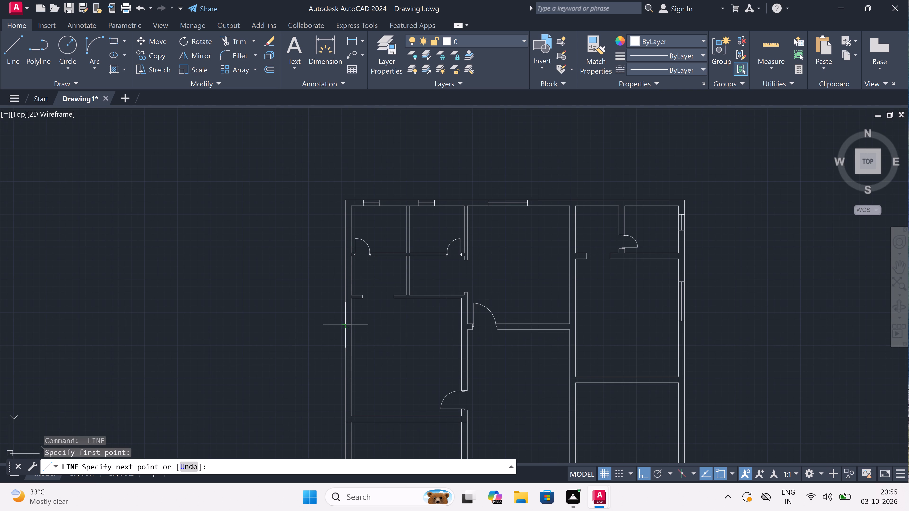
scroll(344, 326, up, 3)
click(346, 325)
click(361, 322)
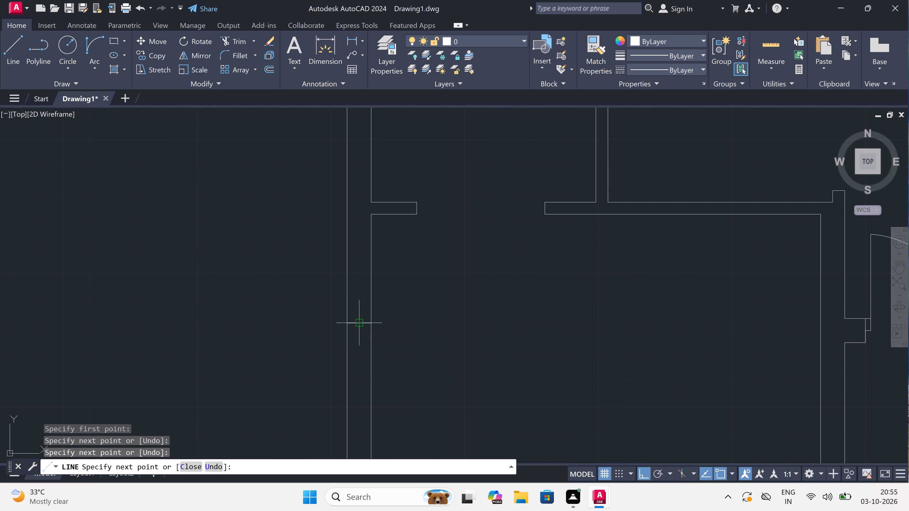
scroll(361, 322, down, 3)
scroll(361, 340, up, 4)
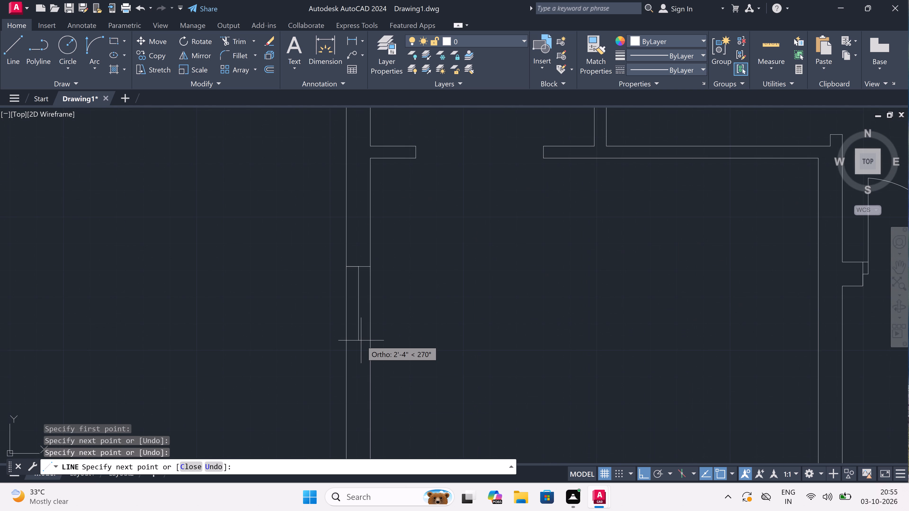
key(5)
text(')
key(space)
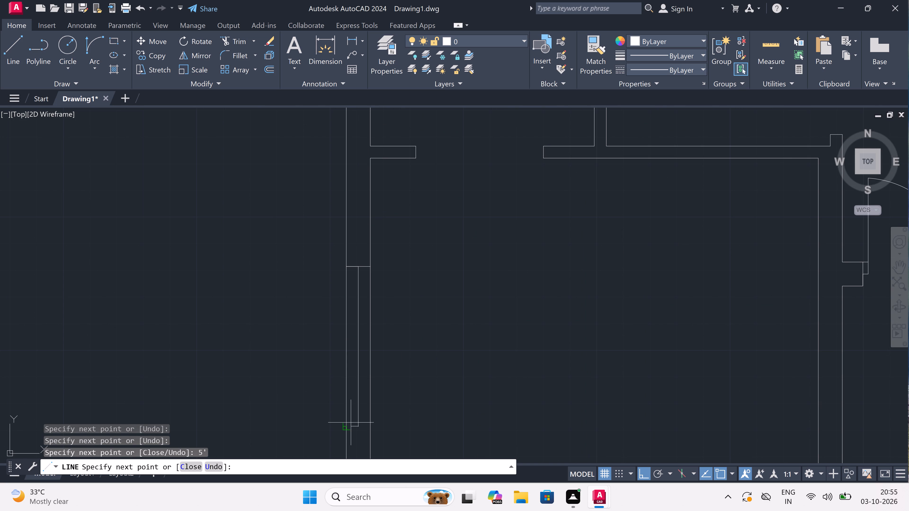
scroll(352, 436, up, 3)
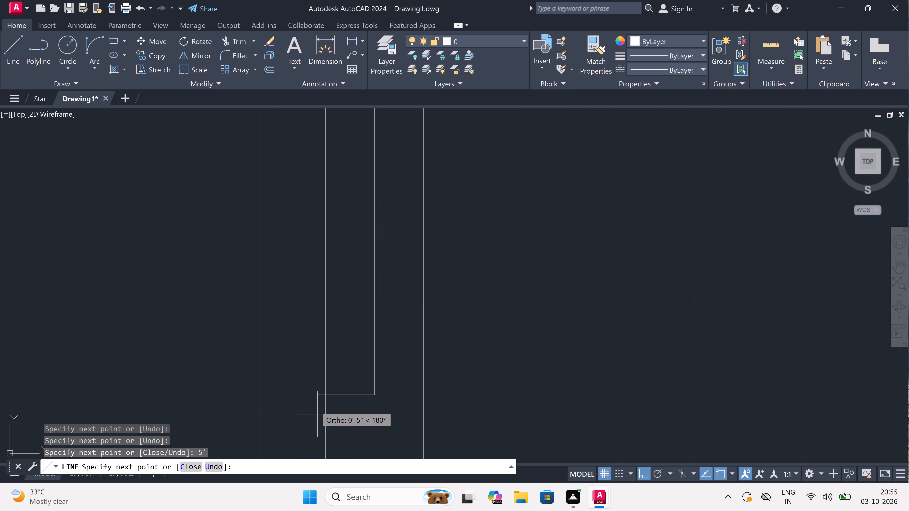
click(325, 395)
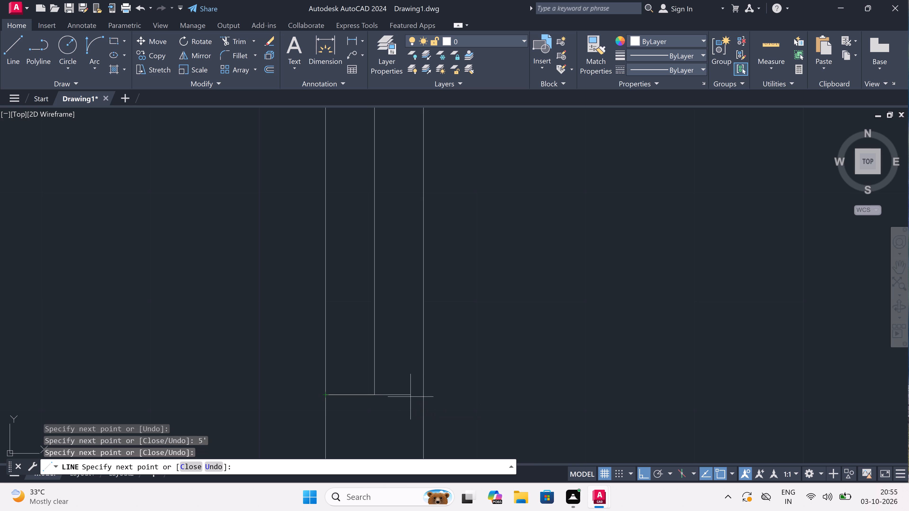
click(421, 393)
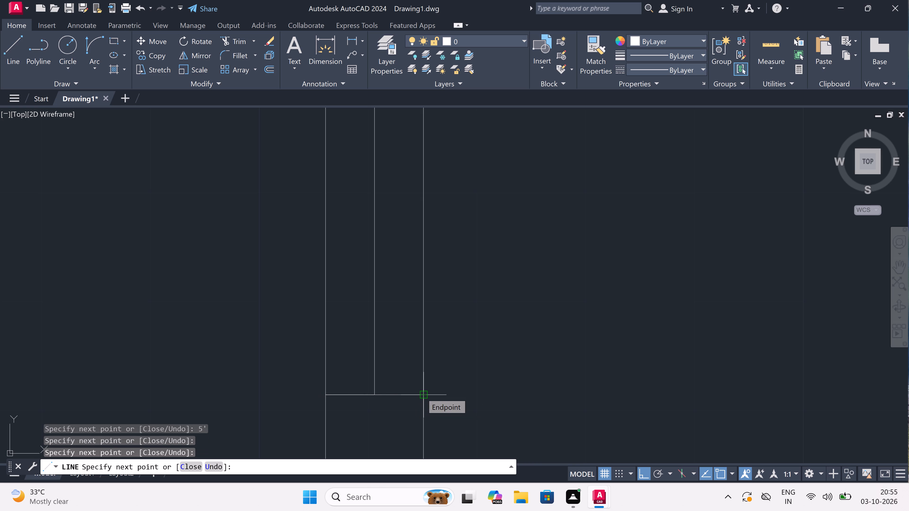
key(Escape)
Look over the rooms, doors and windows of the plan to find where an opening is still missing.
key(space)
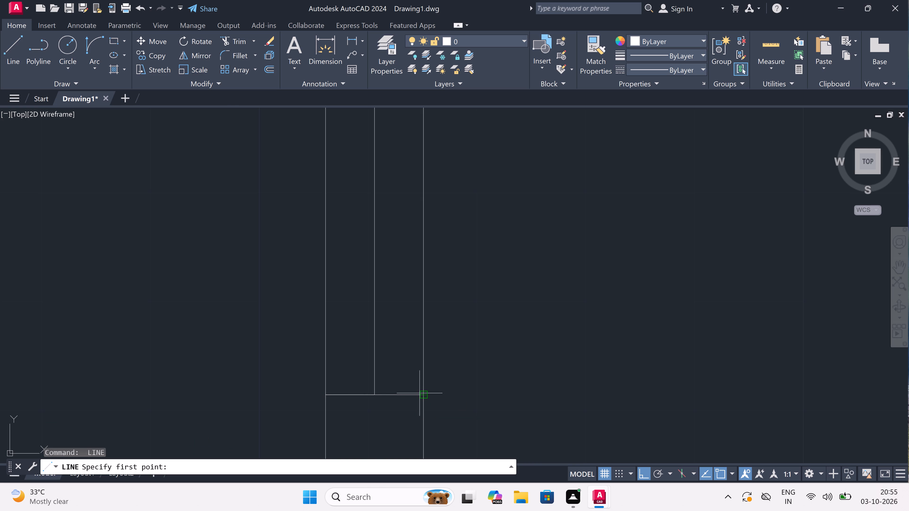
scroll(401, 361, down, 8)
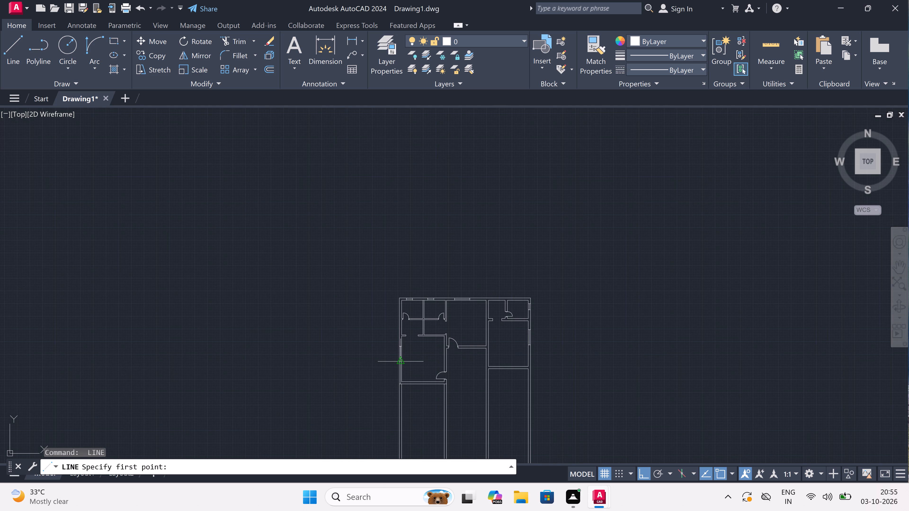
scroll(481, 303, up, 2)
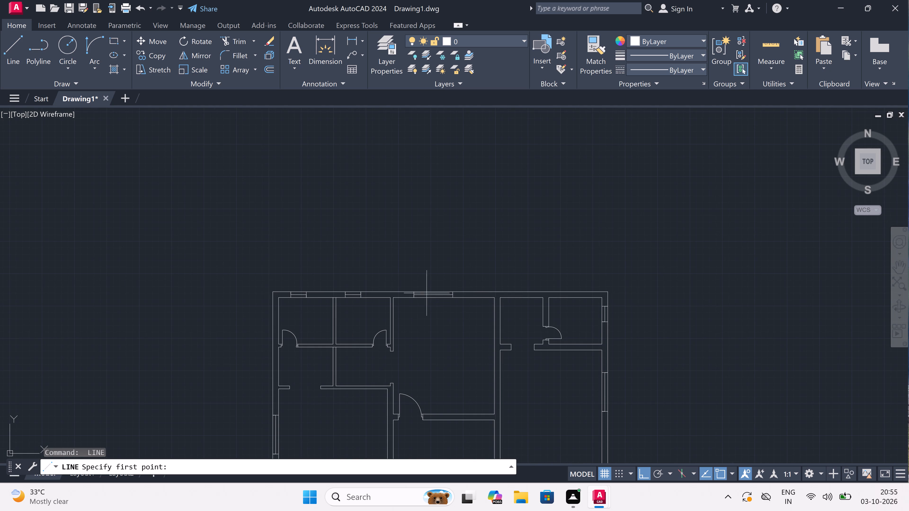
scroll(411, 294, down, 1)
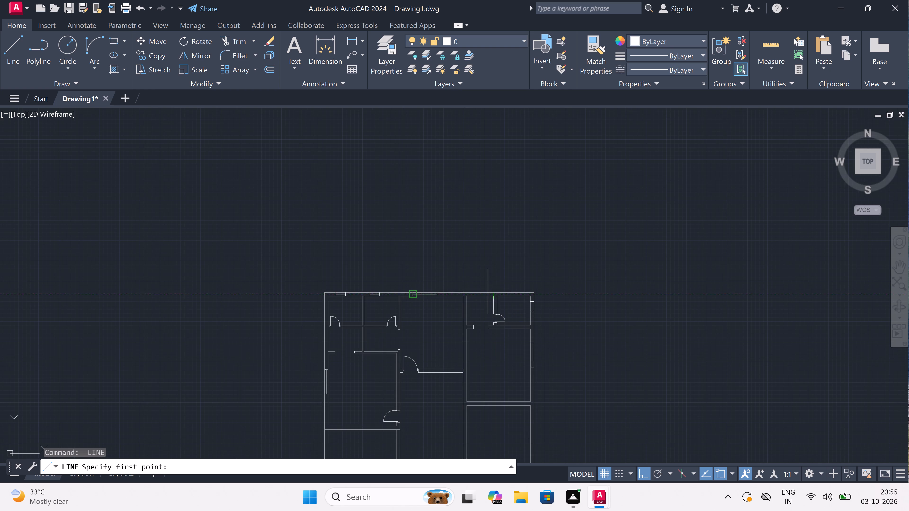
scroll(487, 291, down, 2)
scroll(511, 305, up, 3)
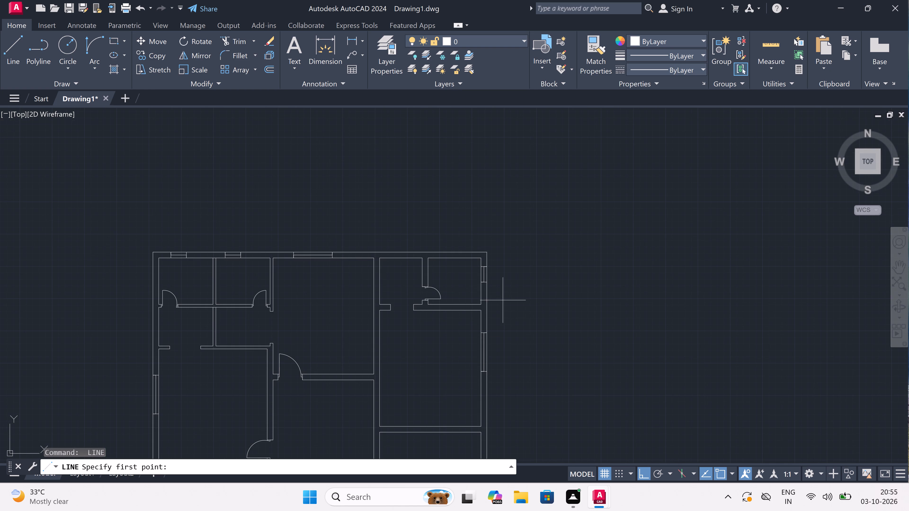
scroll(434, 299, down, 1)
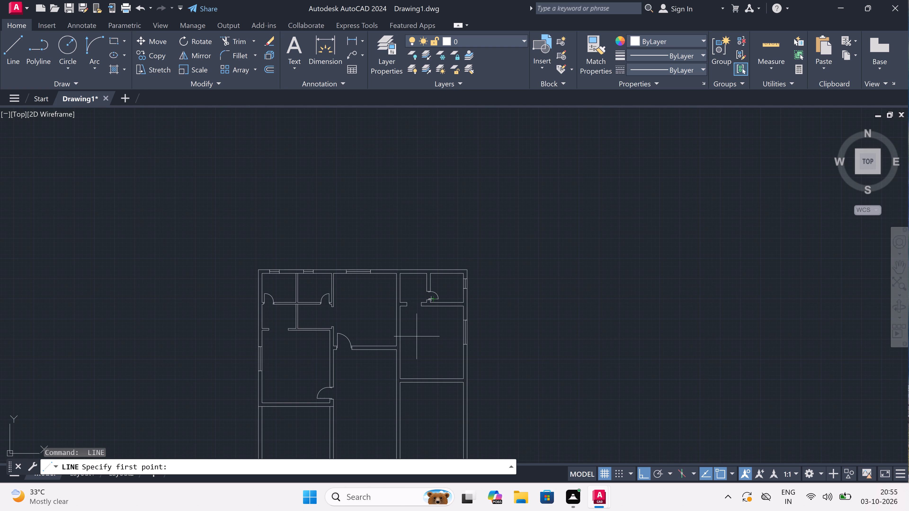
scroll(412, 316, down, 2)
scroll(396, 361, up, 2)
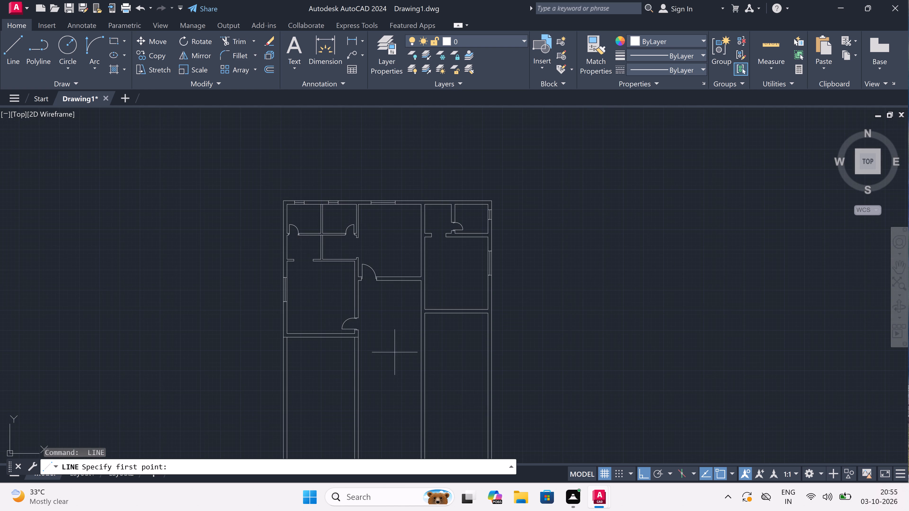
scroll(386, 300, up, 3)
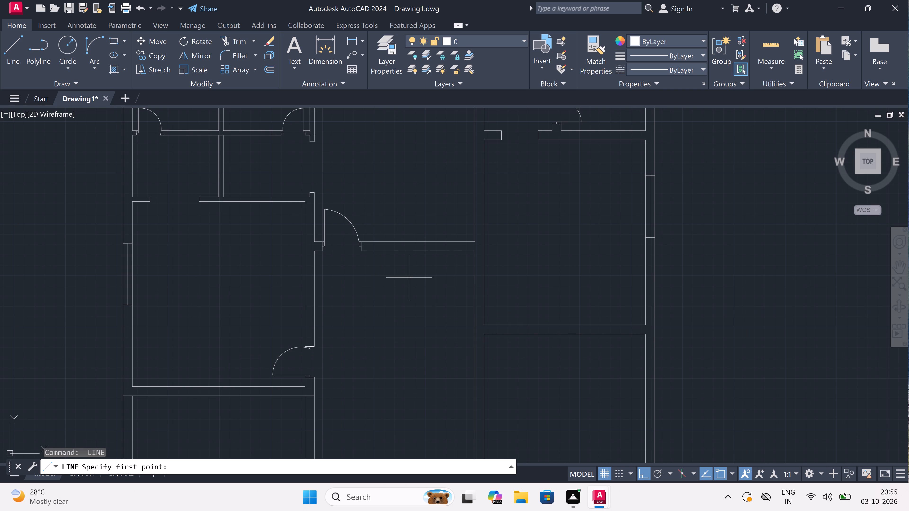
scroll(458, 284, down, 2)
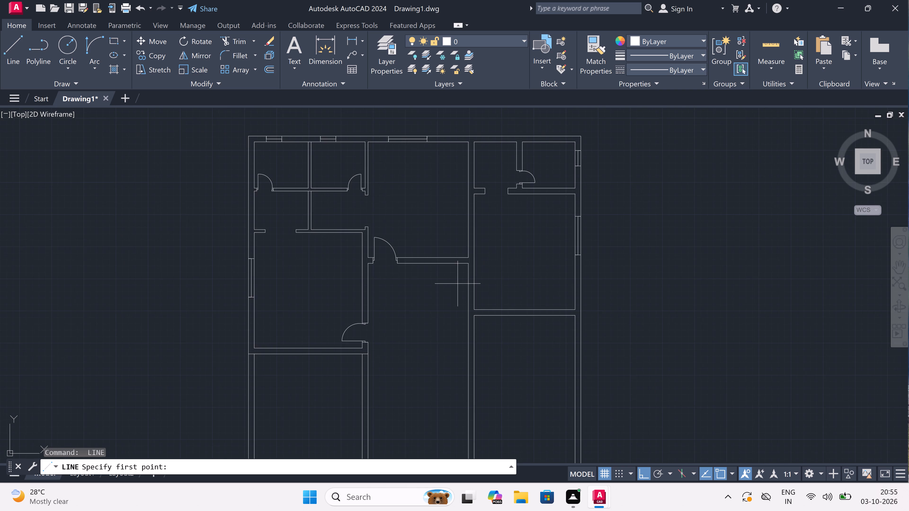
scroll(458, 284, up, 2)
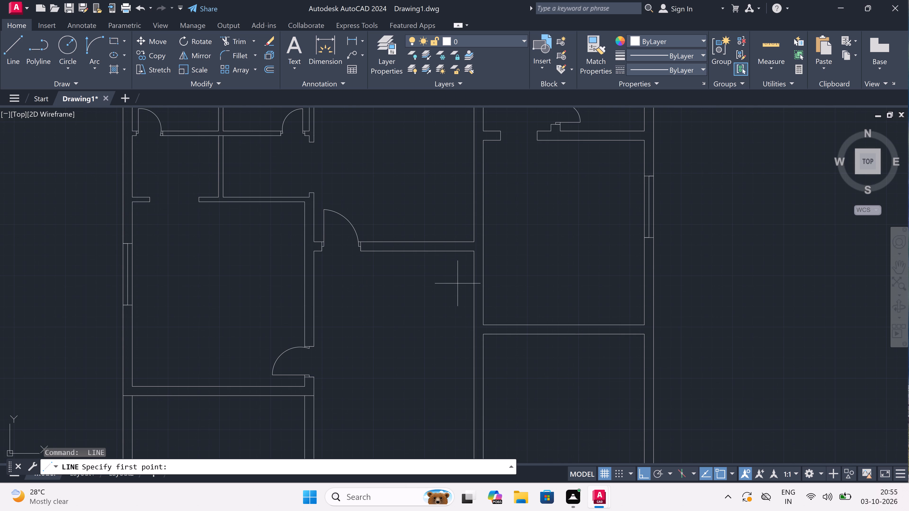
Draw the lower door jamb across the wall between the central space and the large right room, with a 2" stop and a 3' door leaf.
scroll(458, 283, down, 1)
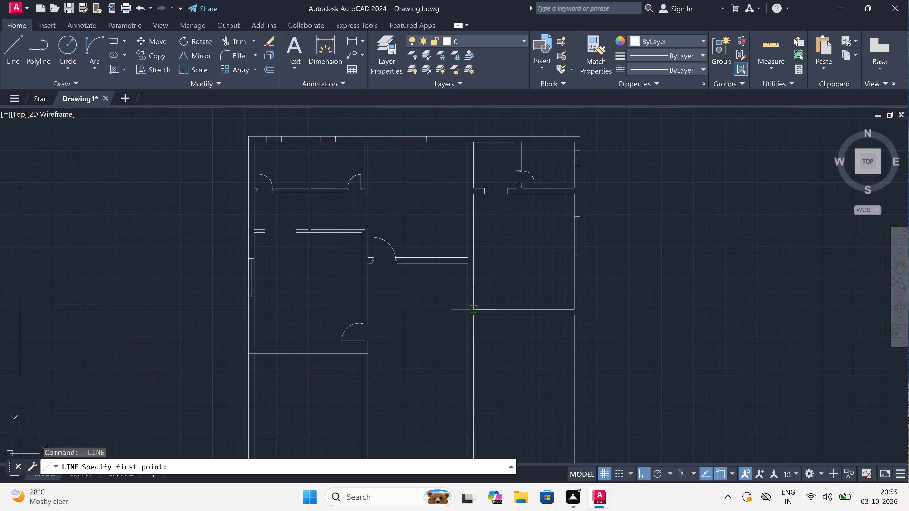
scroll(468, 299, up, 3)
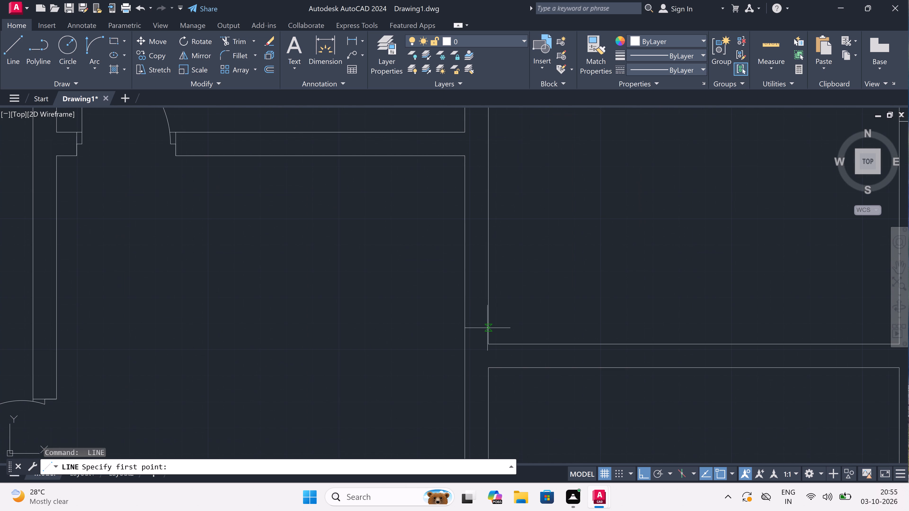
click(487, 325)
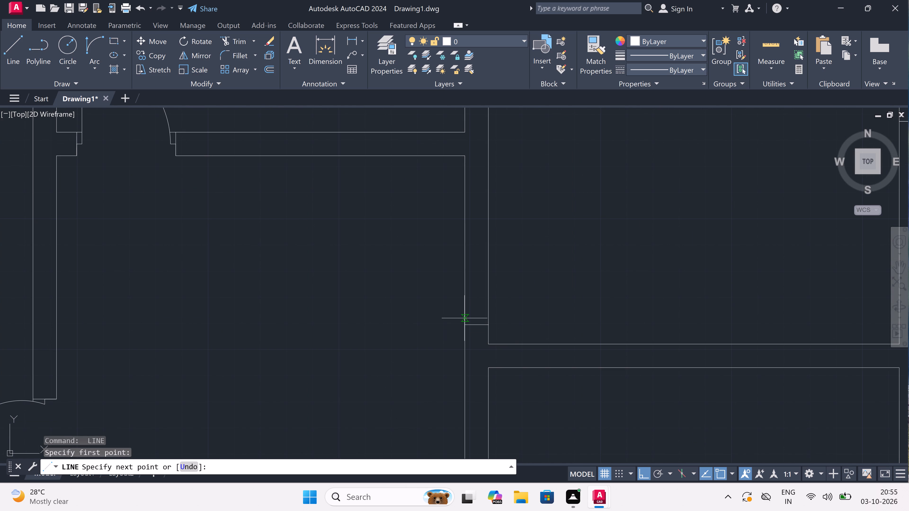
click(464, 323)
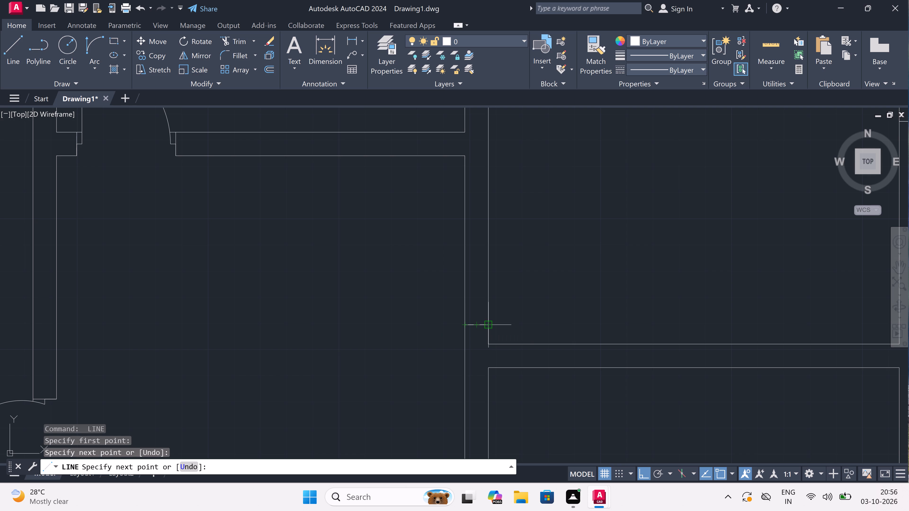
double_click(475, 324)
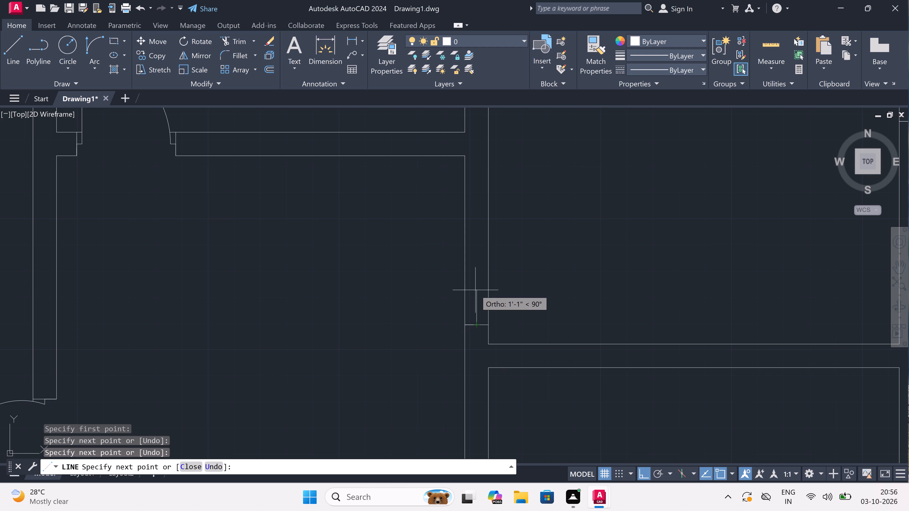
text(2")
key(space)
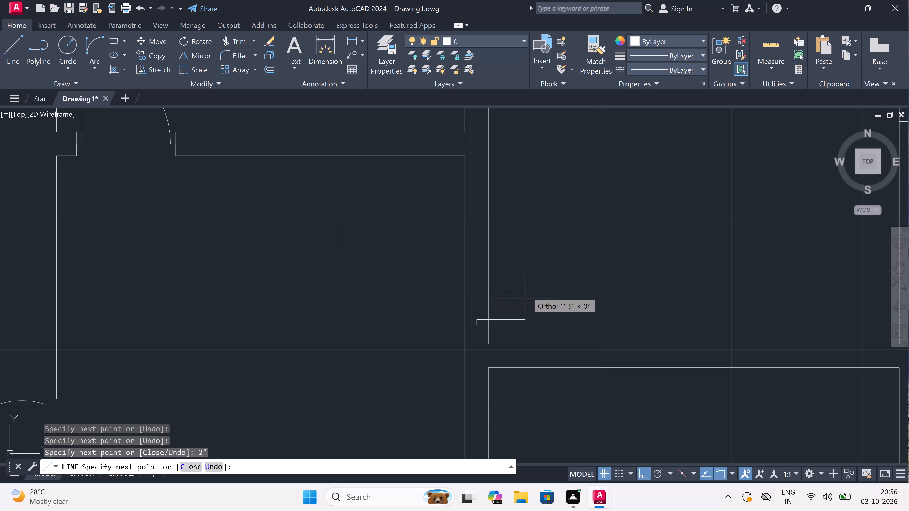
key(3)
text(')
key(space)
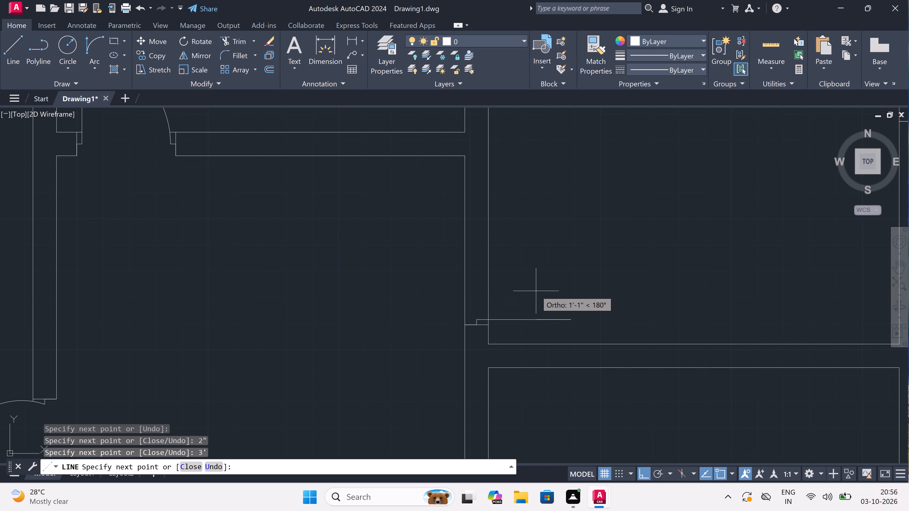
key(Escape)
Draw the upper jamb line of the same door across the wall, with a 2" stop down from its midpoint.
key(space)
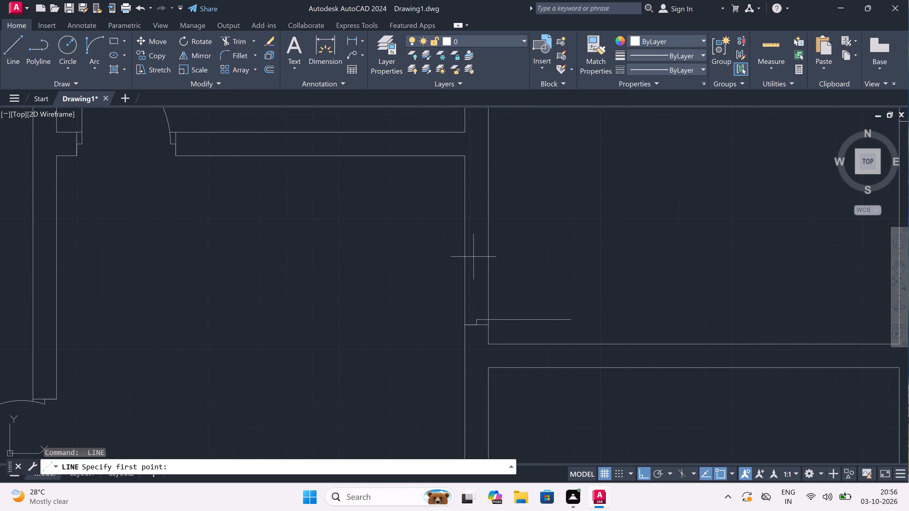
double_click(464, 242)
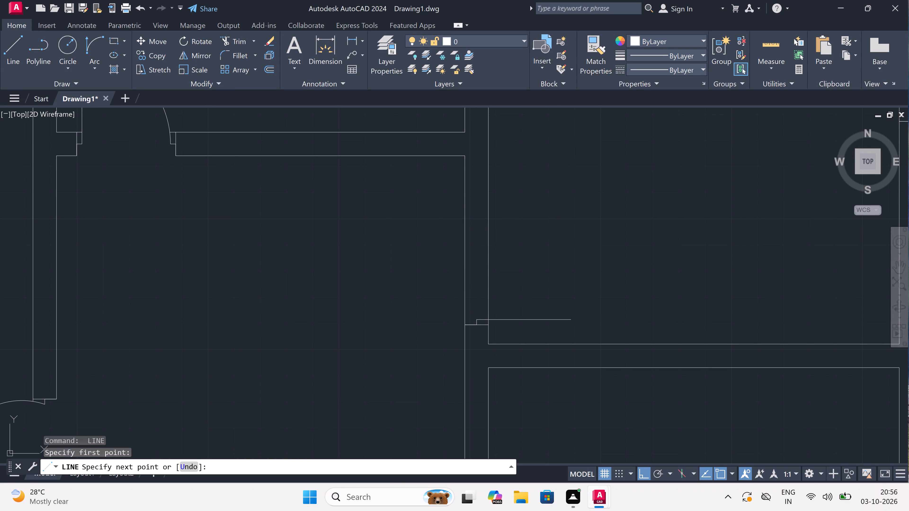
click(488, 240)
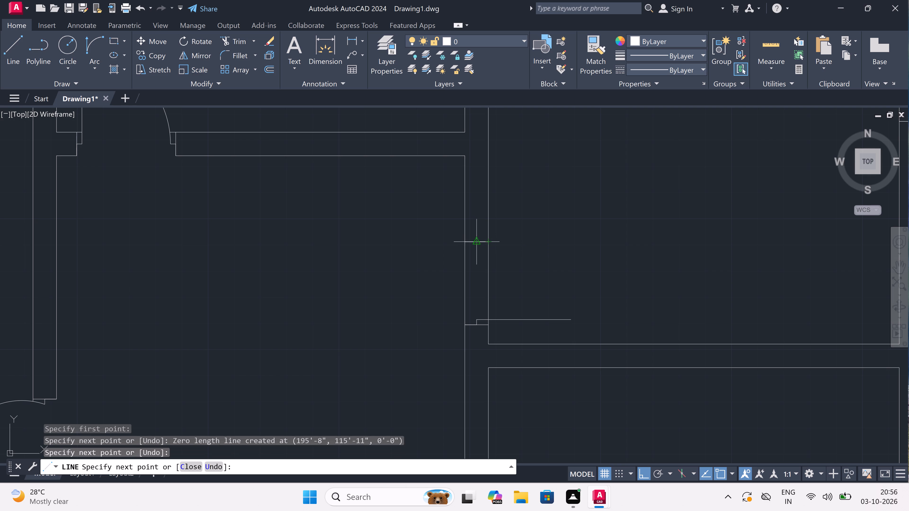
click(479, 243)
key(2)
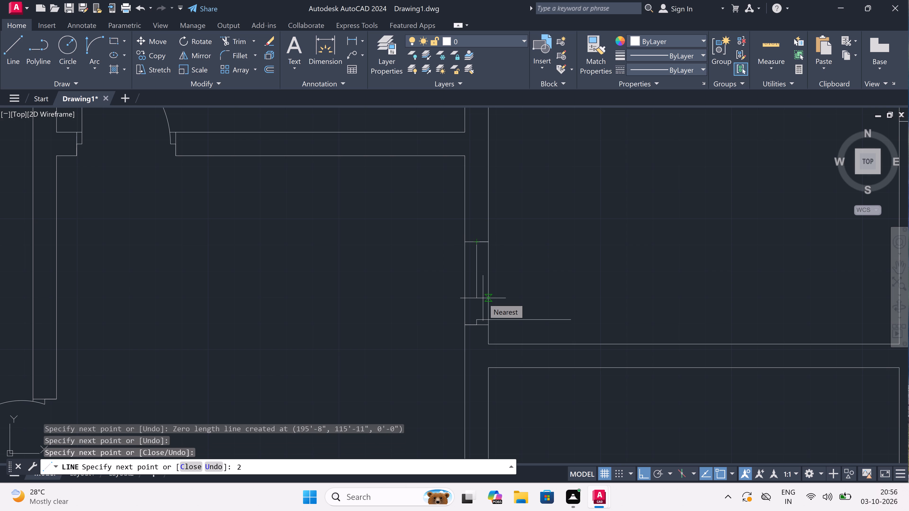
key(shift+quotedbl)
key(space)
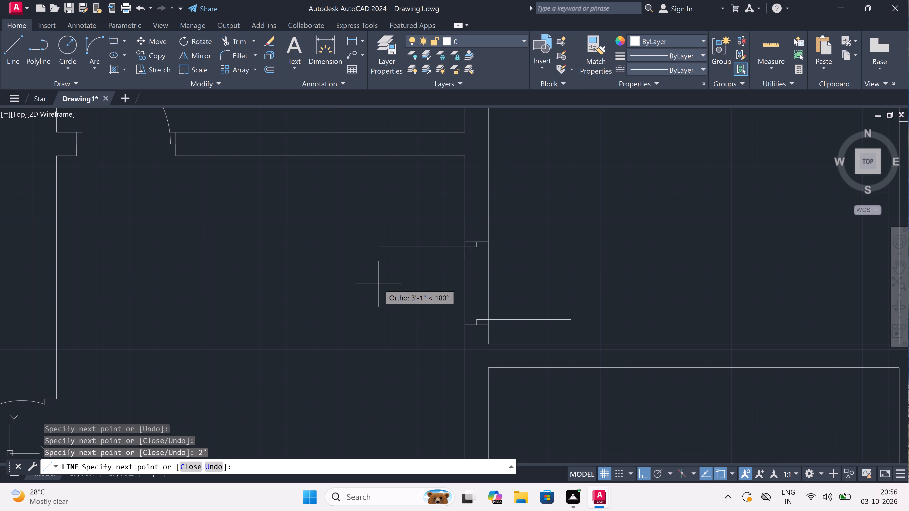
key(Escape)
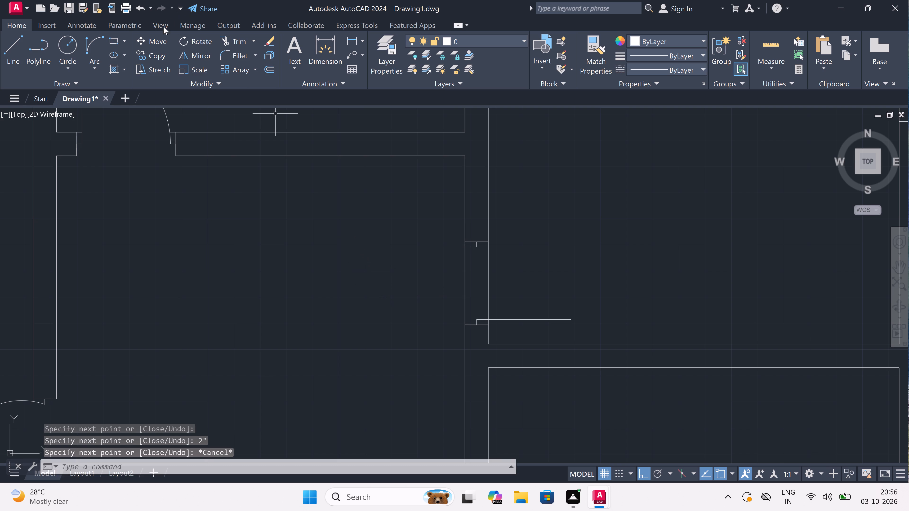
Draw the door swing arc from the leaf's end to the upper stop at the large right room's door.
click(93, 43)
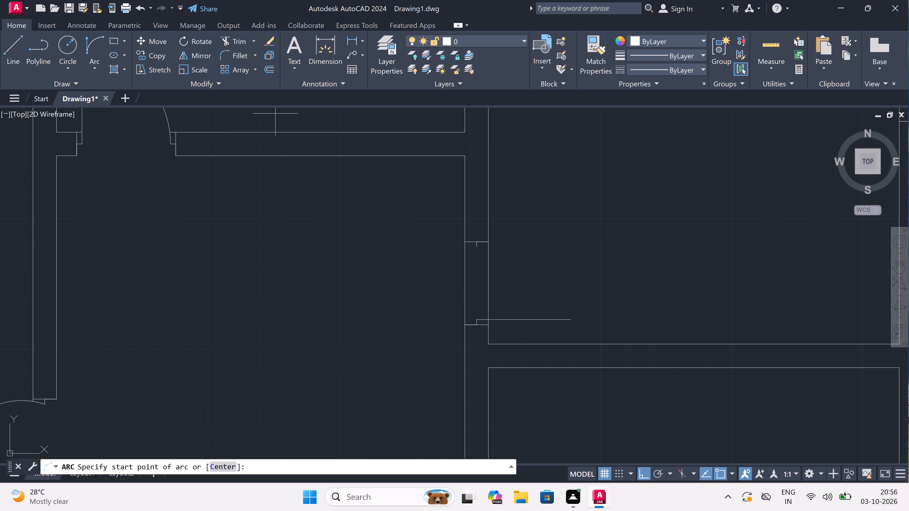
click(570, 317)
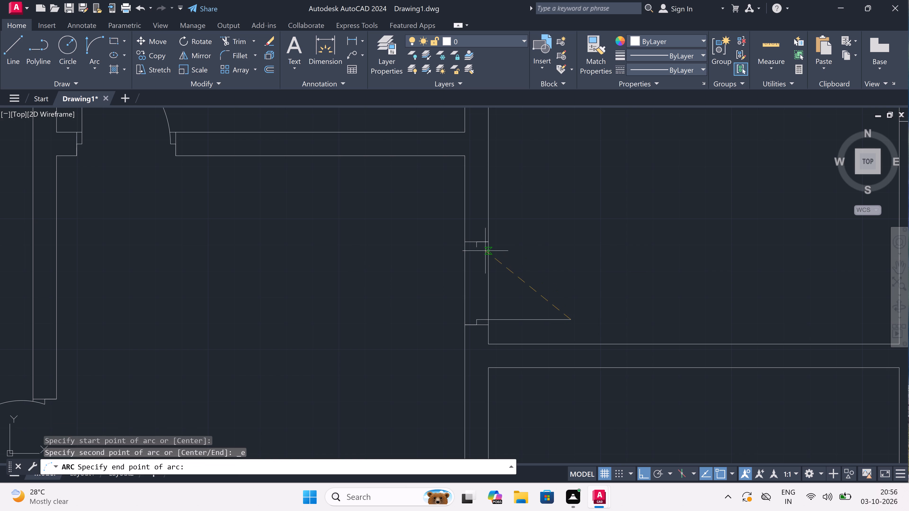
click(476, 247)
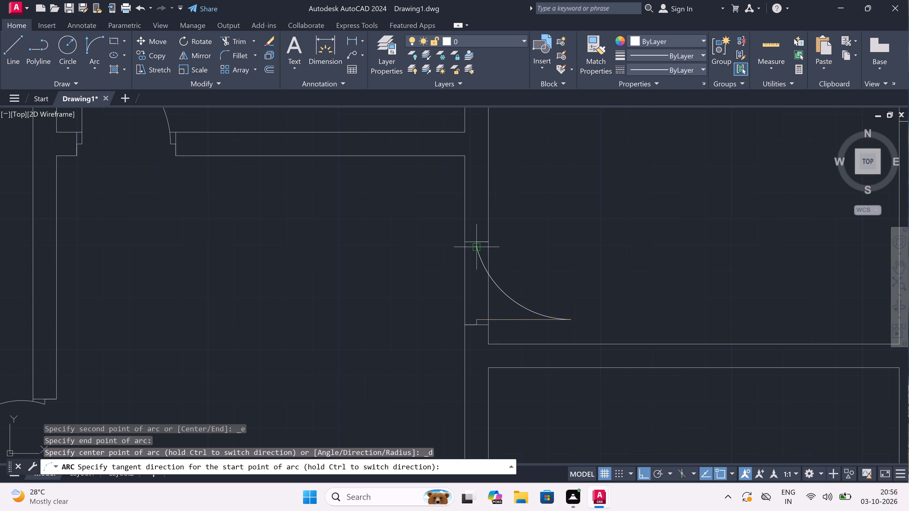
click(541, 225)
Trim both wall lines across the opening of the large right room's door.
key(t)
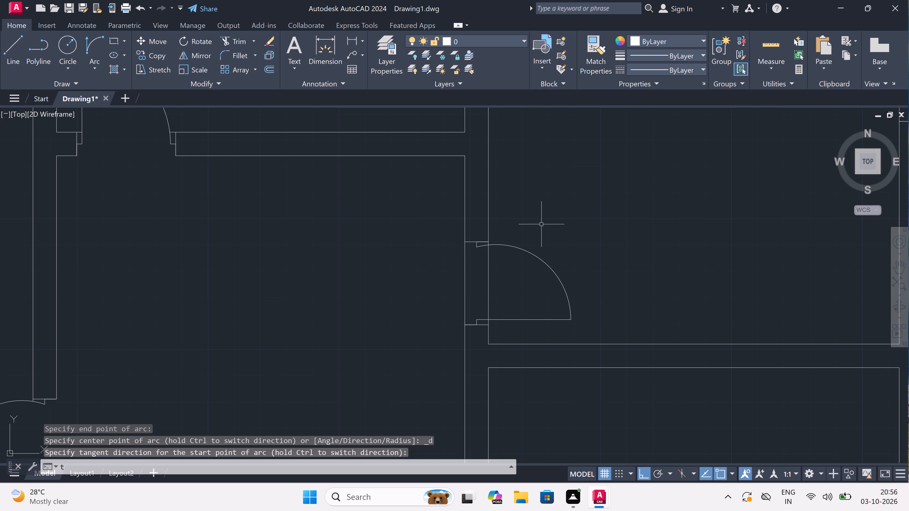
key(r)
key(space)
click(522, 279)
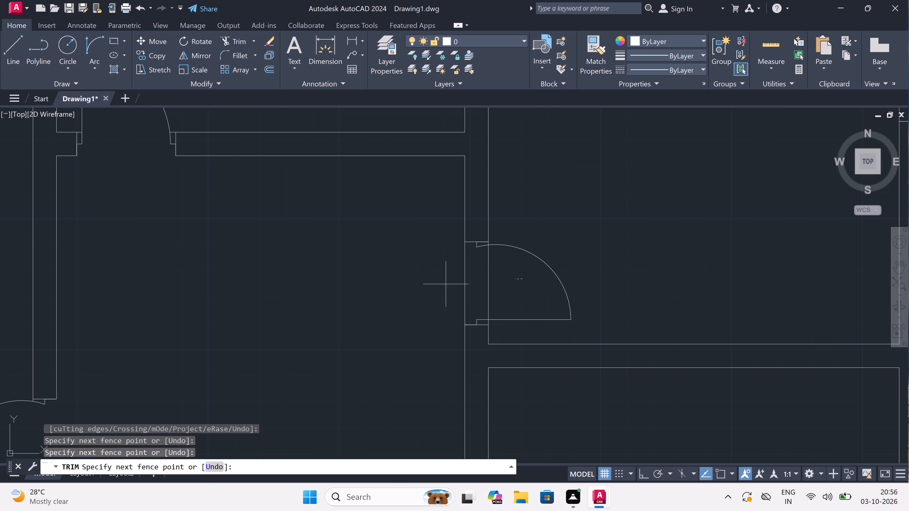
click(385, 289)
key(Escape)
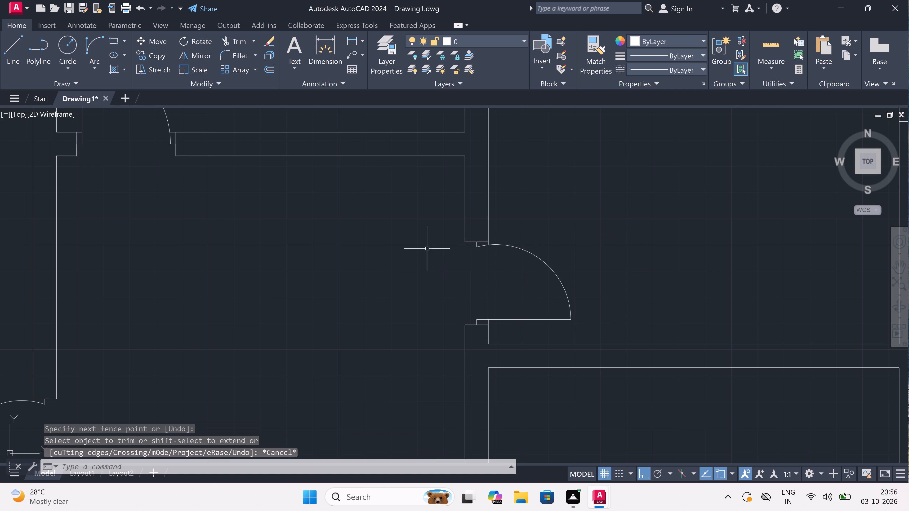
Offset the right outer wall's inner line 6' inward, in the area below the large right room.
scroll(426, 247, down, 4)
scroll(395, 268, up, 1)
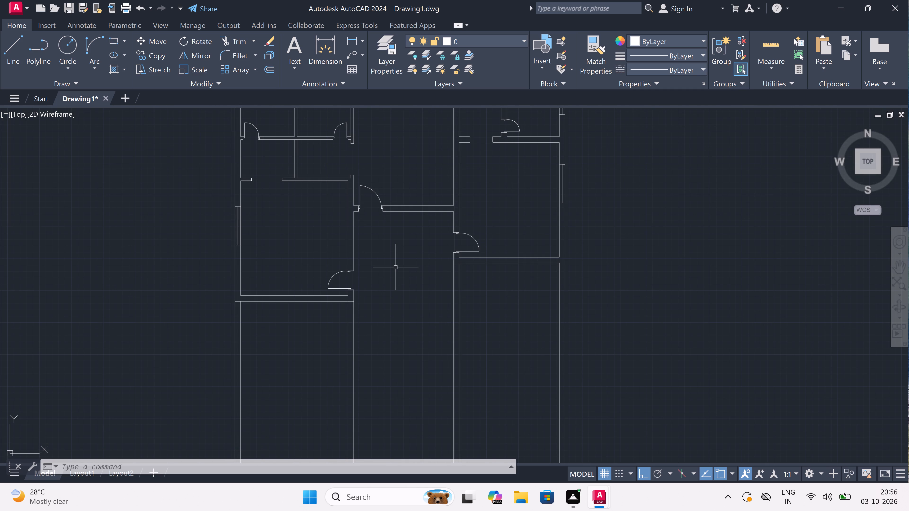
text(o)
key(space)
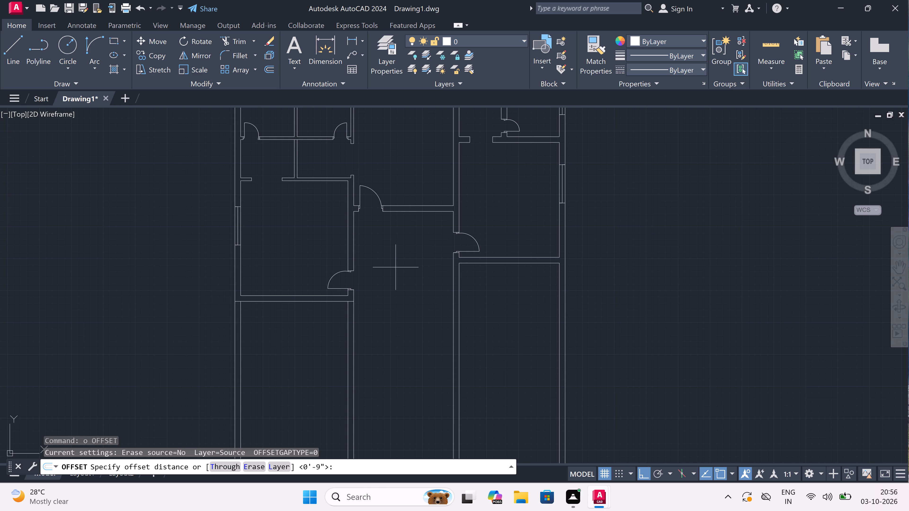
scroll(396, 267, down, 2)
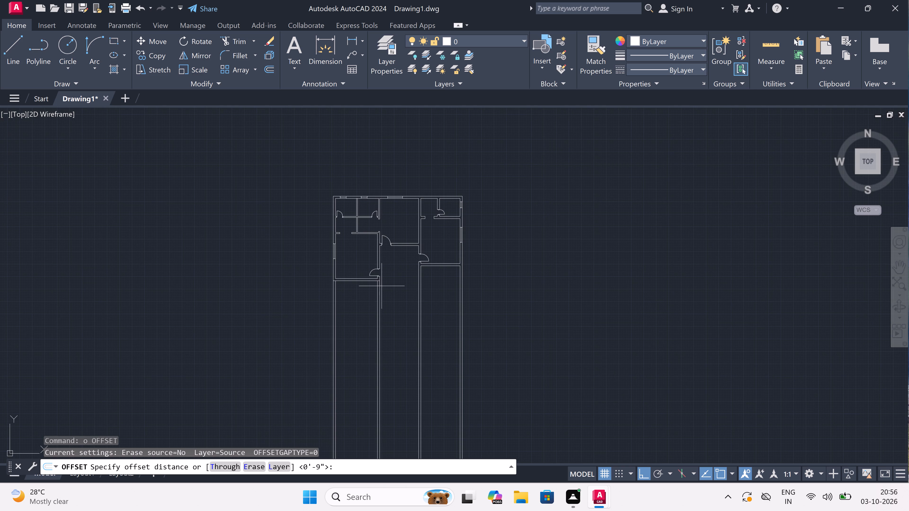
scroll(380, 289, up, 1)
scroll(380, 288, down, 1)
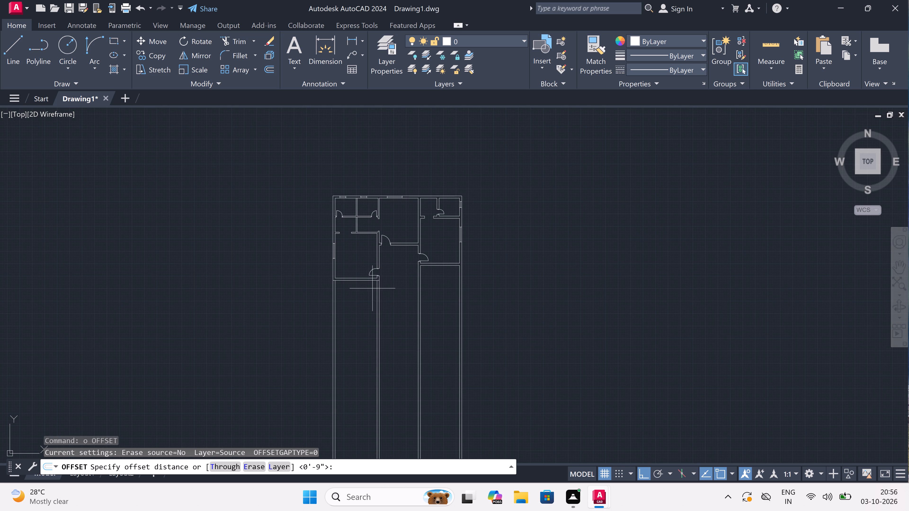
scroll(334, 286, up, 1)
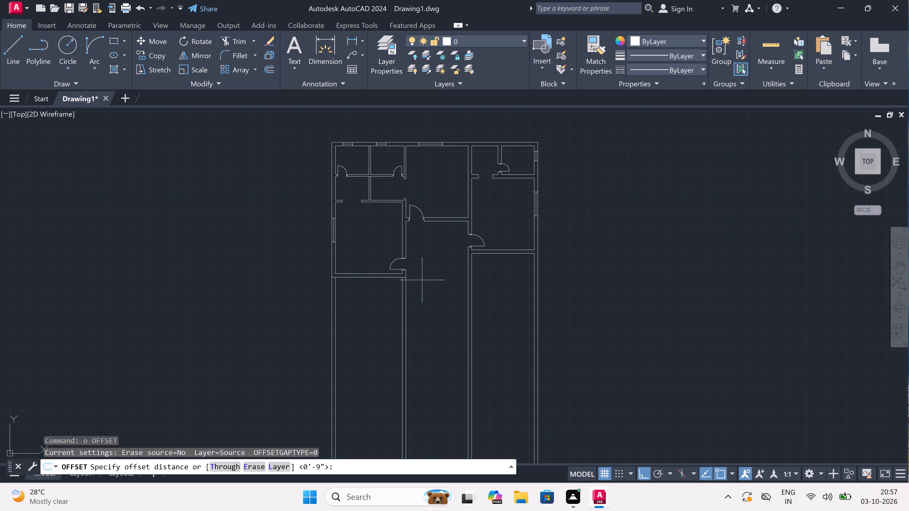
scroll(422, 280, up, 1)
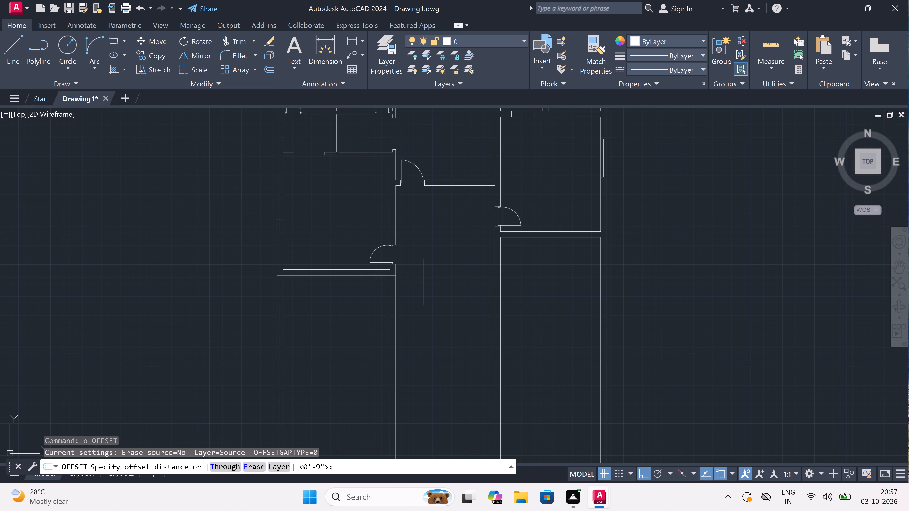
scroll(423, 282, down, 1)
scroll(459, 288, up, 1)
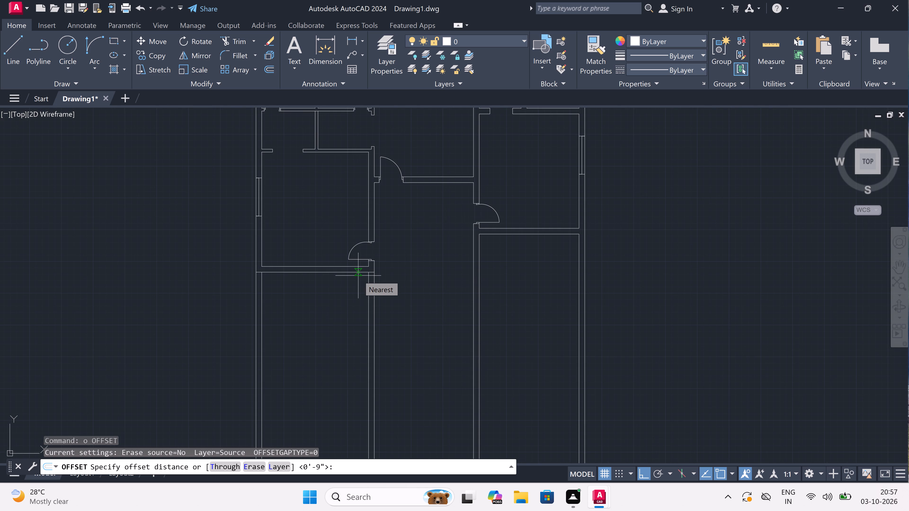
scroll(358, 276, down, 2)
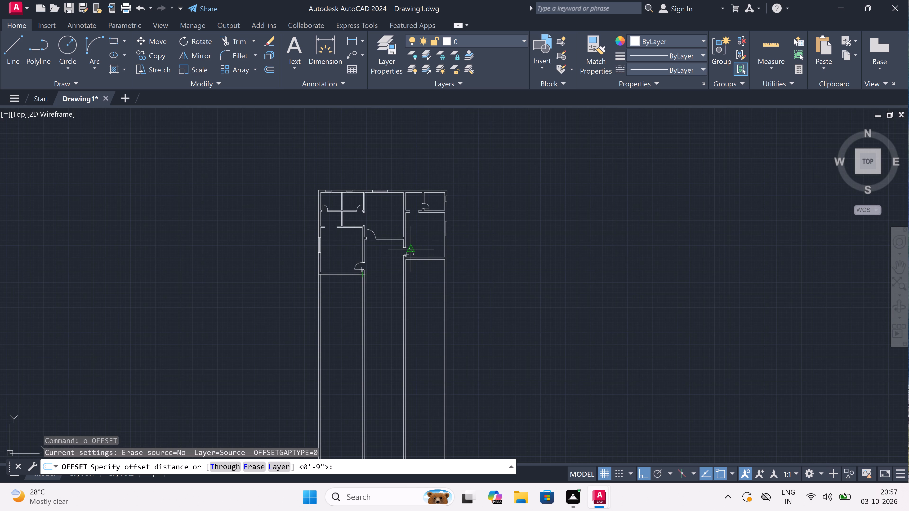
scroll(411, 252, up, 2)
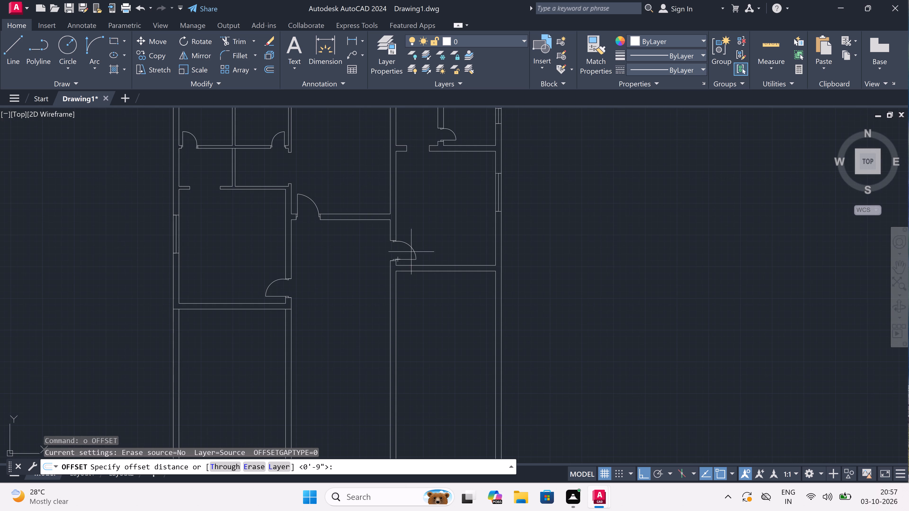
click(496, 272)
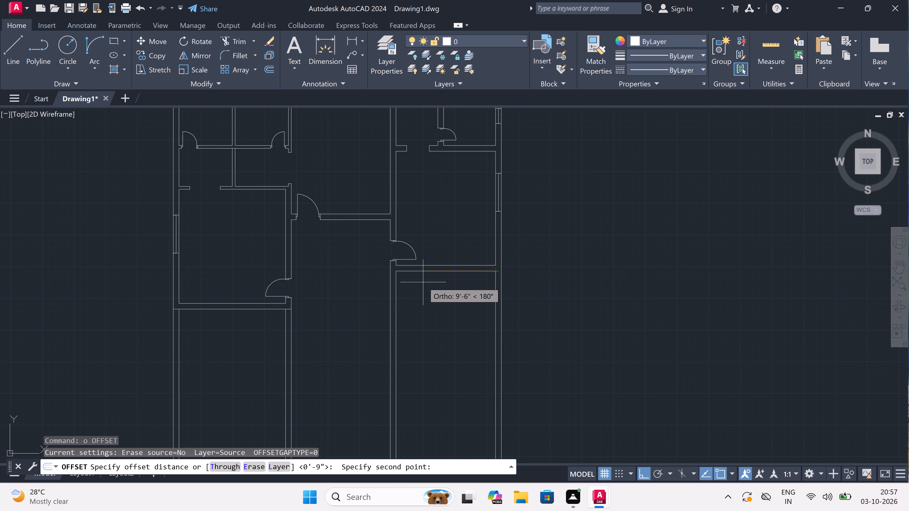
text(6')
key(space)
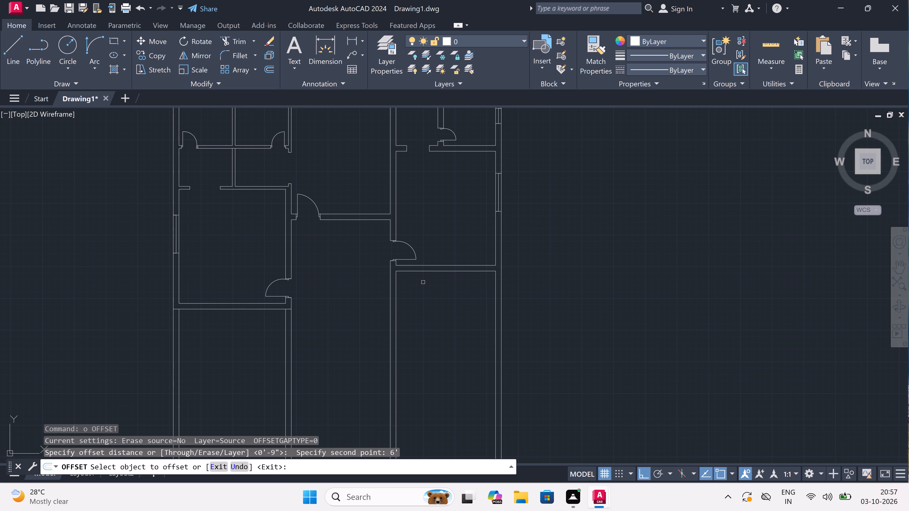
double_click(495, 289)
click(457, 298)
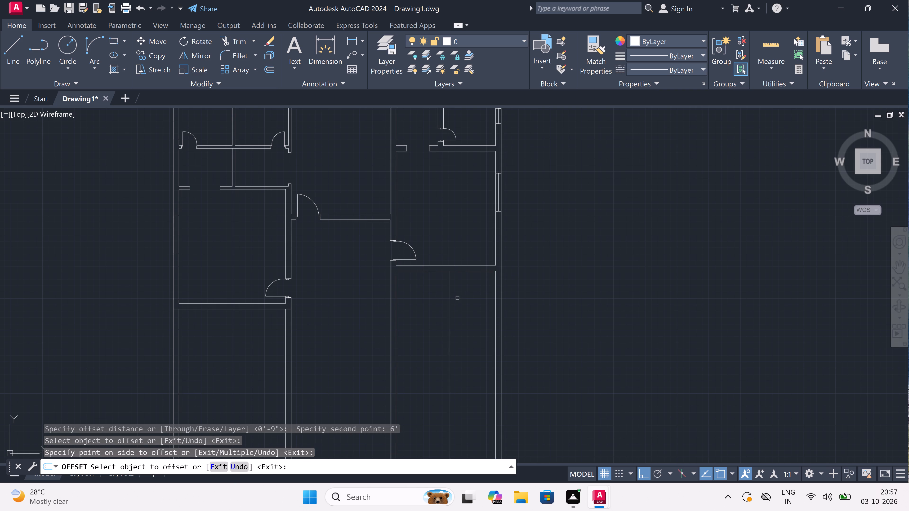
key(Escape)
Offset the lower line of the wall below the large right room 8'3" downward.
key(o)
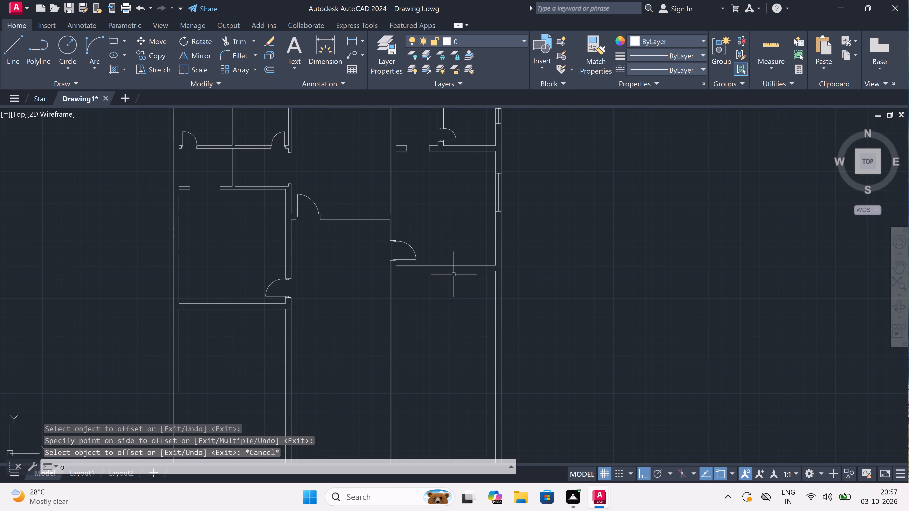
key(space)
click(464, 271)
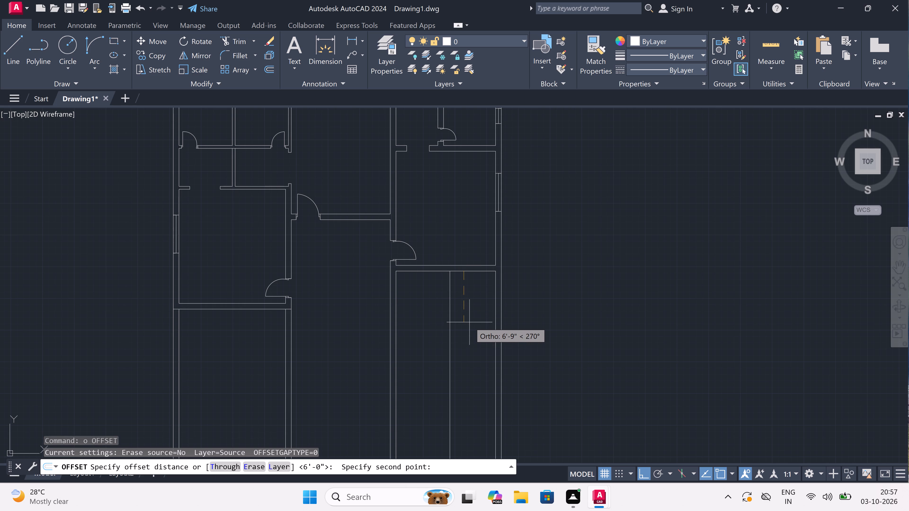
text(8')
key(3)
key(shift+quotedbl)
key(space)
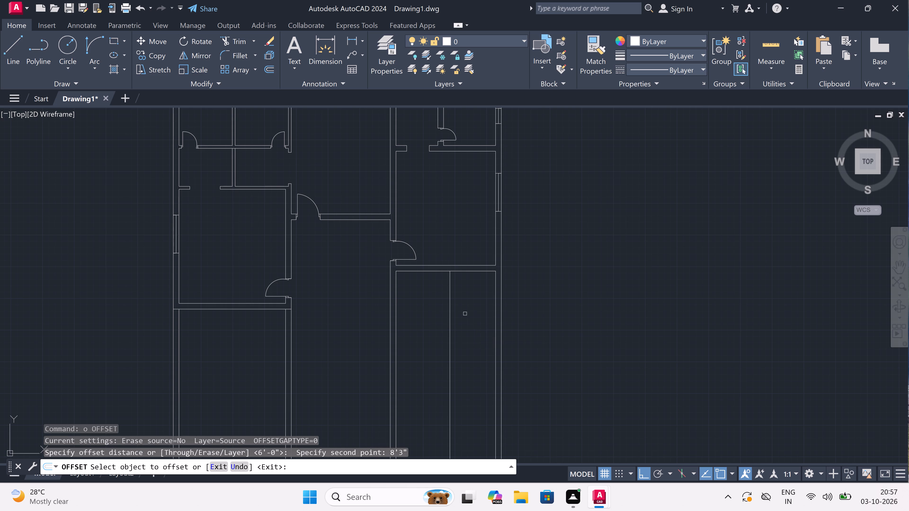
click(460, 272)
click(465, 315)
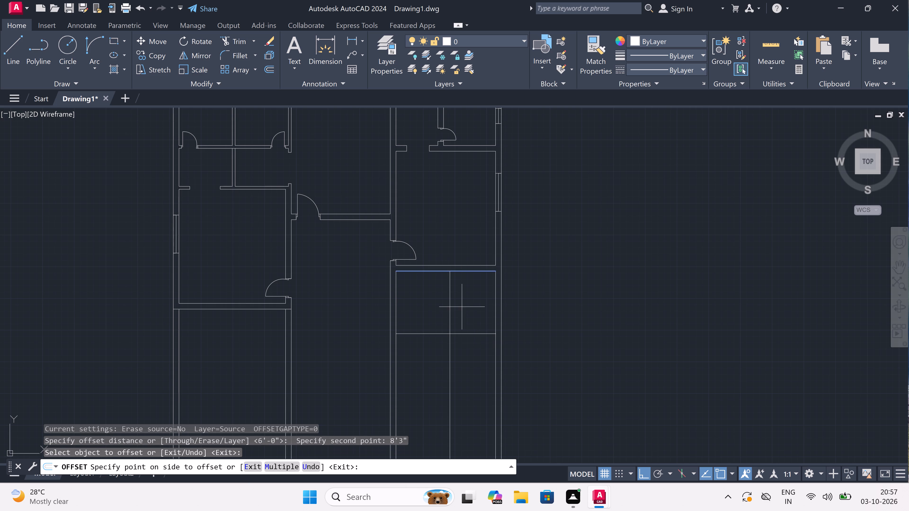
key(Escape)
Offset the new horizontal line 9" downward to form the cross wall's thickness.
key(o)
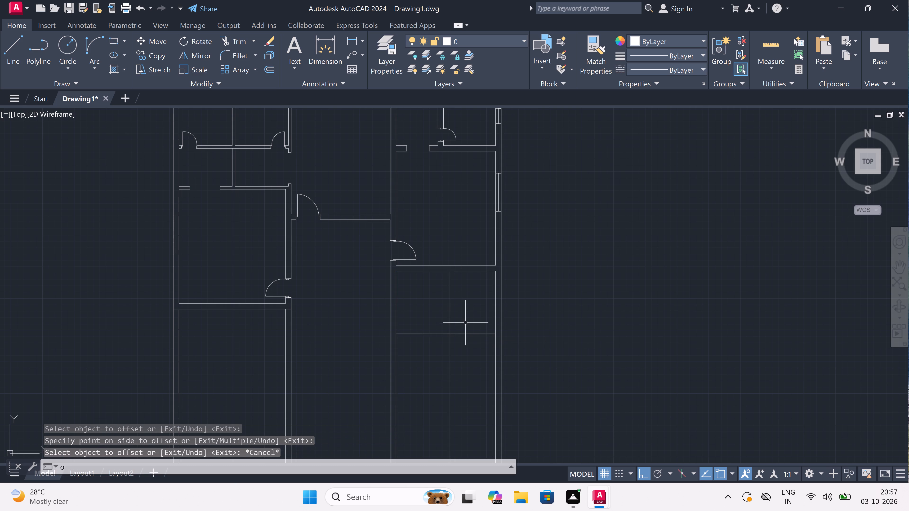
key(space)
click(463, 336)
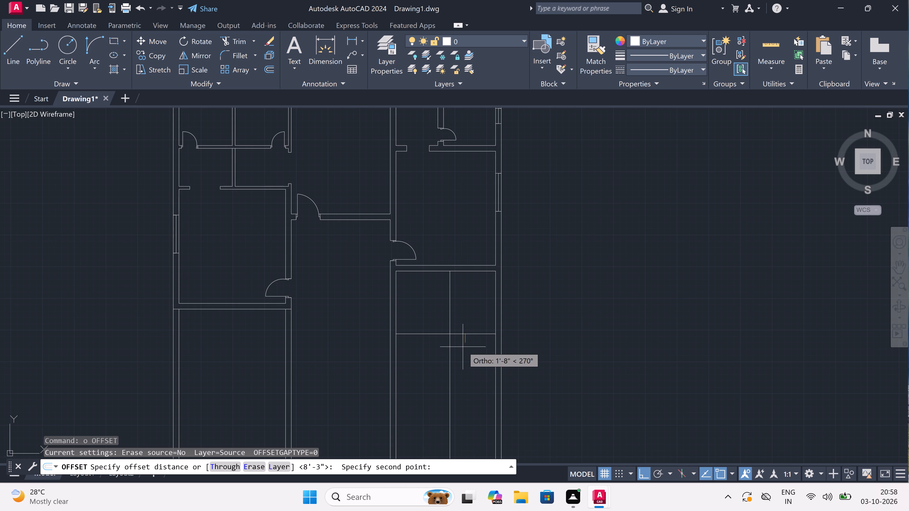
scroll(463, 347, up, 2)
scroll(463, 347, down, 1)
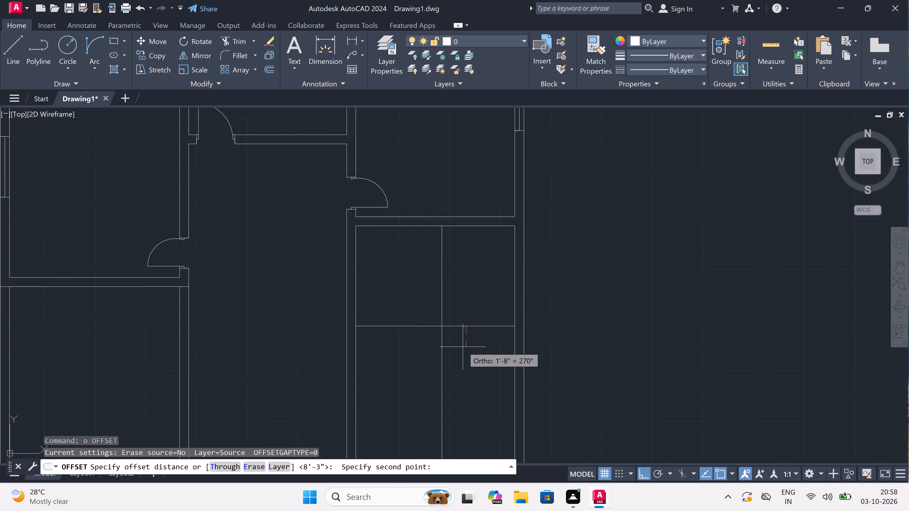
scroll(463, 347, down, 2)
scroll(463, 347, up, 2)
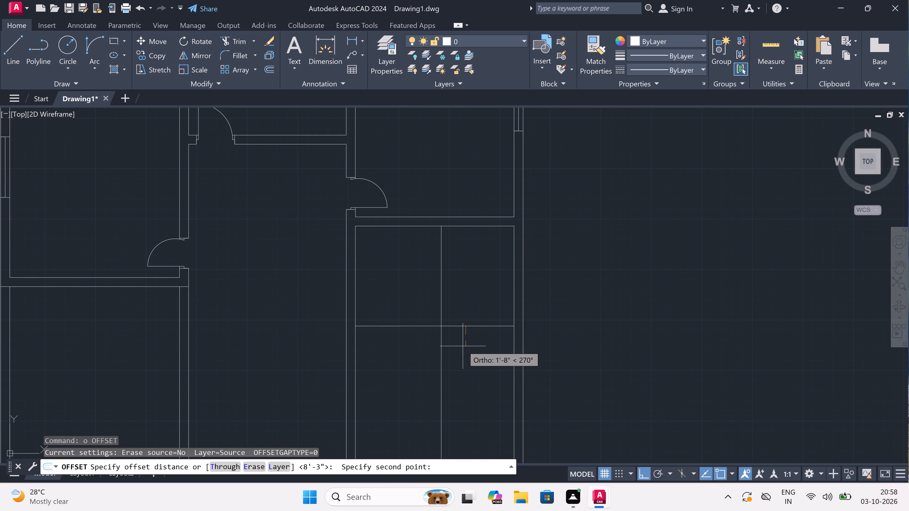
scroll(463, 346, up, 2)
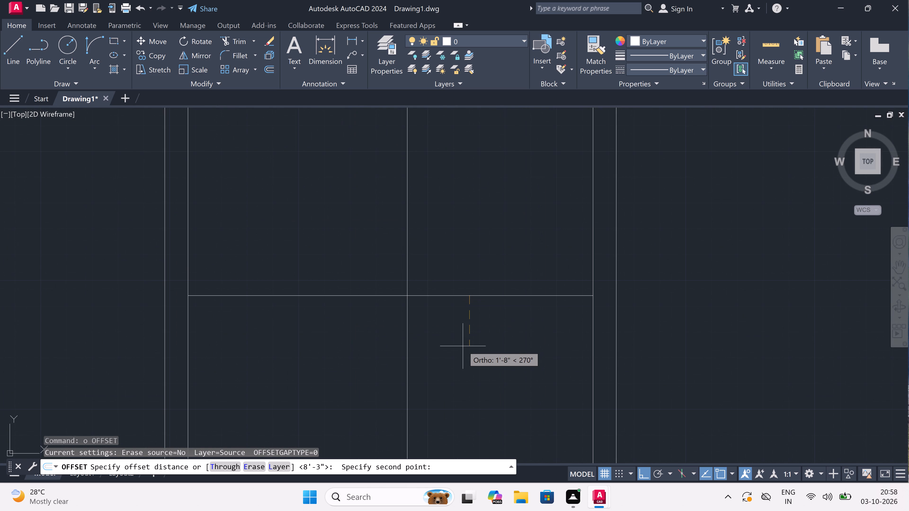
text(9")
key(space)
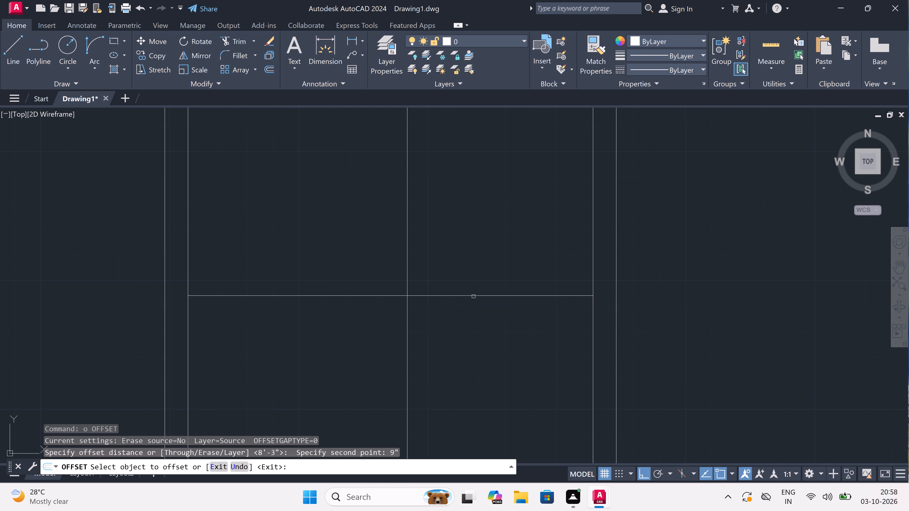
click(473, 296)
double_click(464, 351)
scroll(464, 350, down, 3)
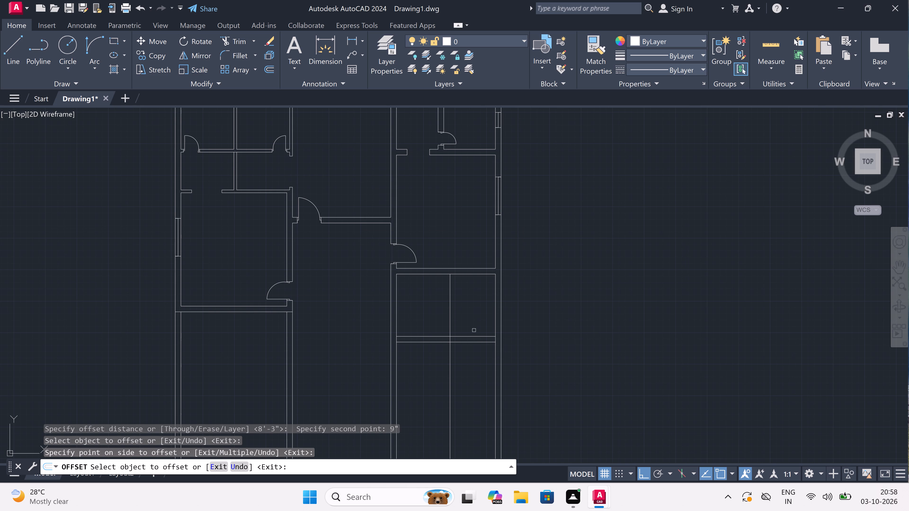
key(Escape)
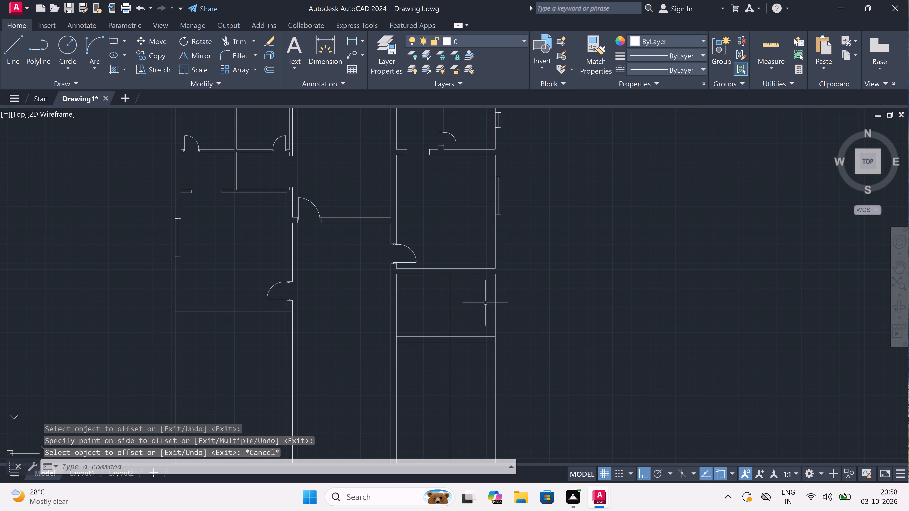
Draw lines from the lower right room's upper-right corner 4.5" into the outer wall, down to the cross wall's upper line, and back.
scroll(494, 286, up, 2)
key(l)
key(space)
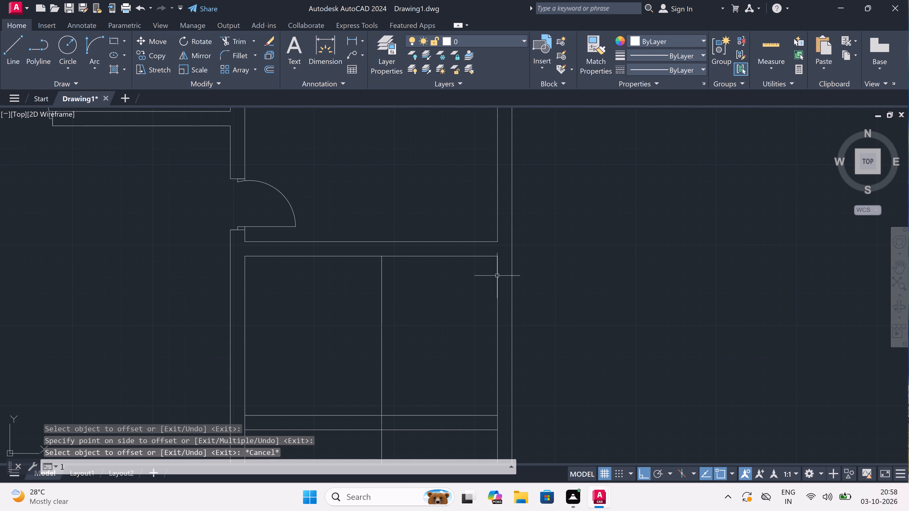
click(498, 254)
scroll(498, 255, up, 3)
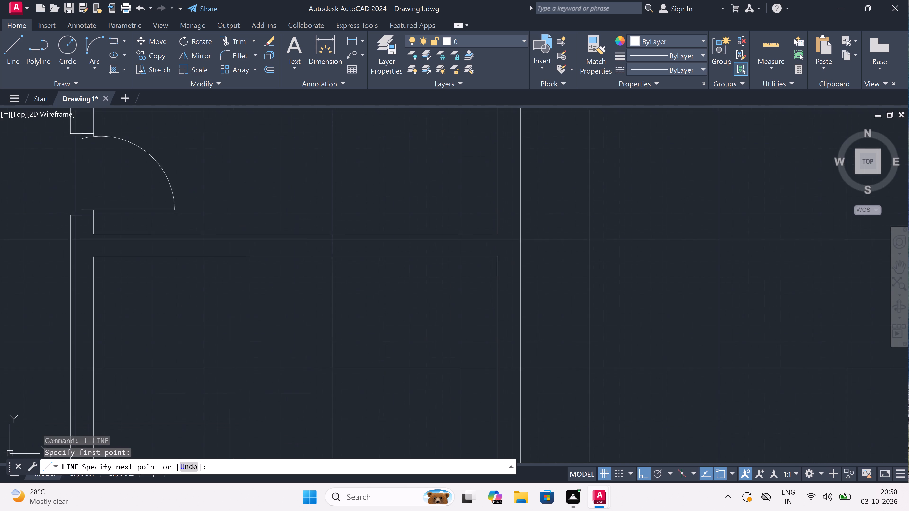
text(4.5")
key(space)
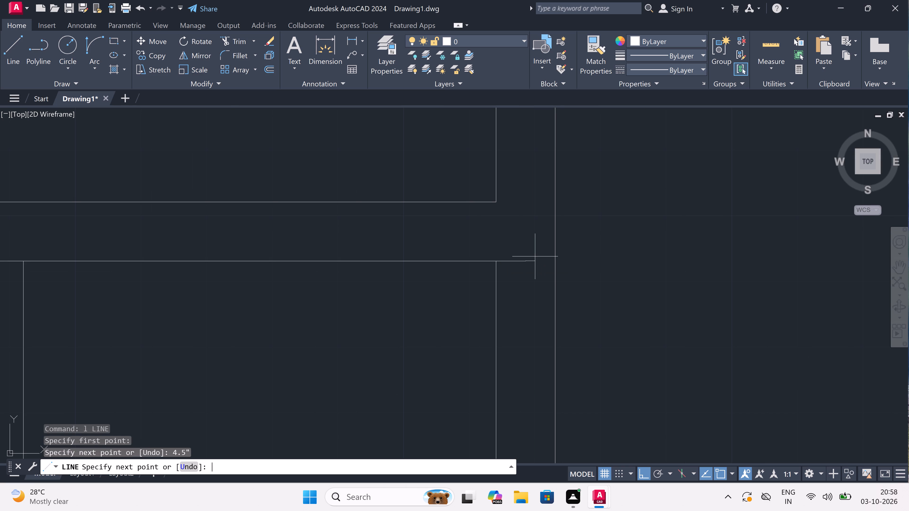
scroll(535, 258, down, 3)
scroll(528, 433, up, 3)
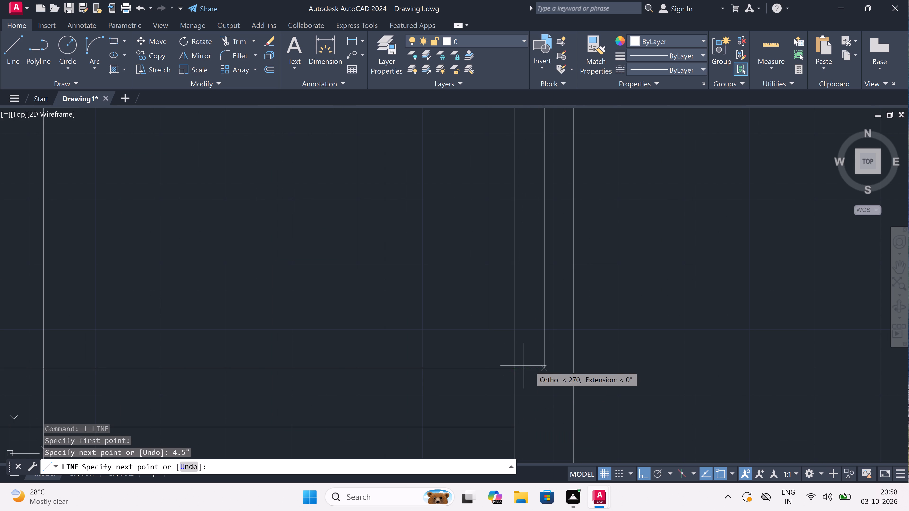
click(546, 369)
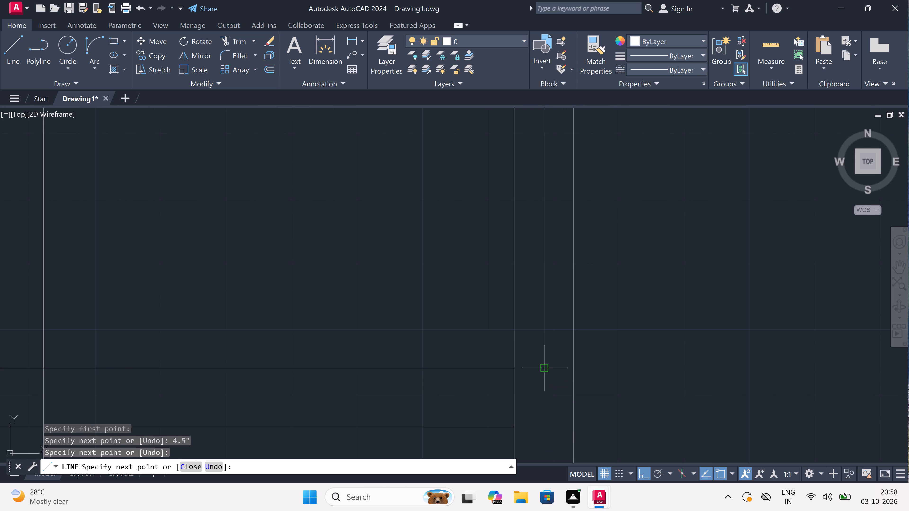
click(510, 367)
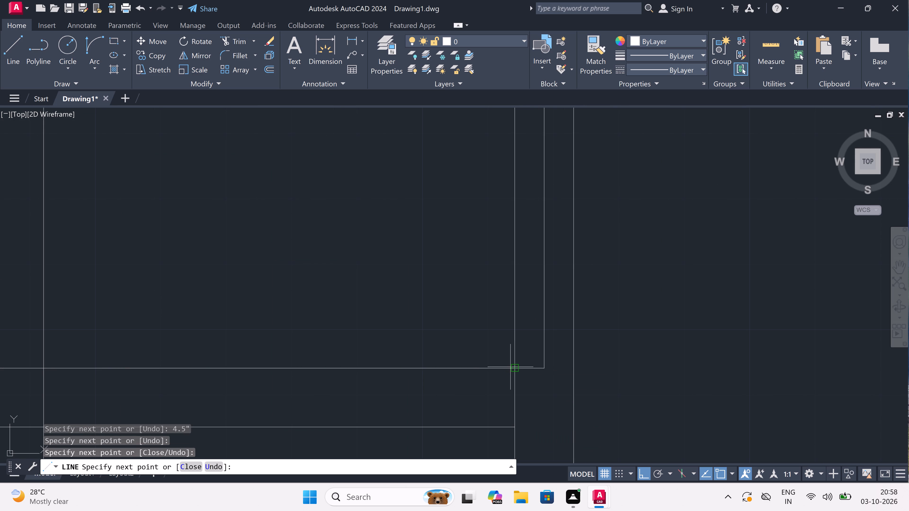
key(Escape)
Fillet the cross wall's lower line with the new vertical line at zero radius to form a square corner.
scroll(497, 357, down, 3)
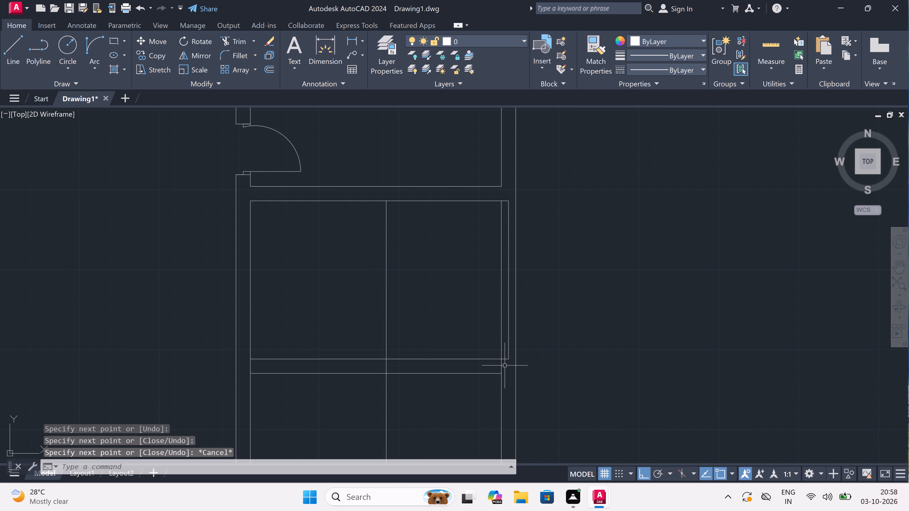
scroll(504, 374, up, 3)
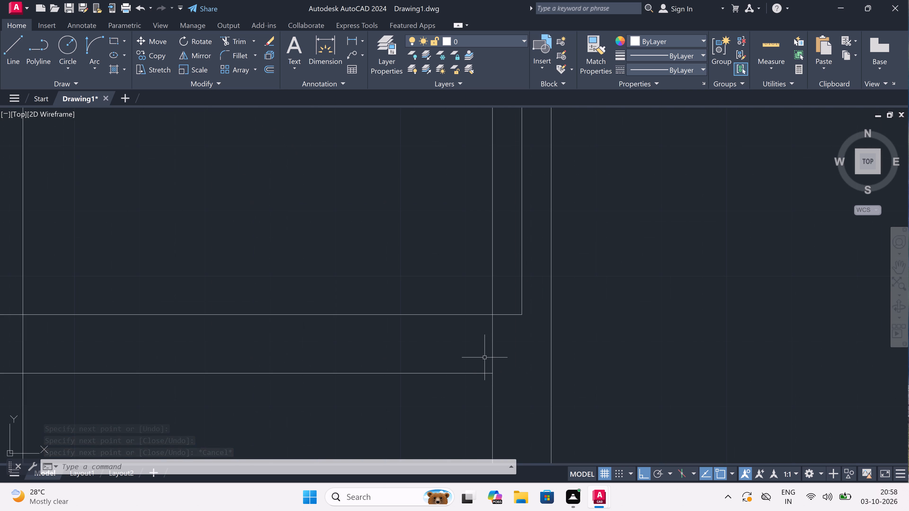
key(f)
key(space)
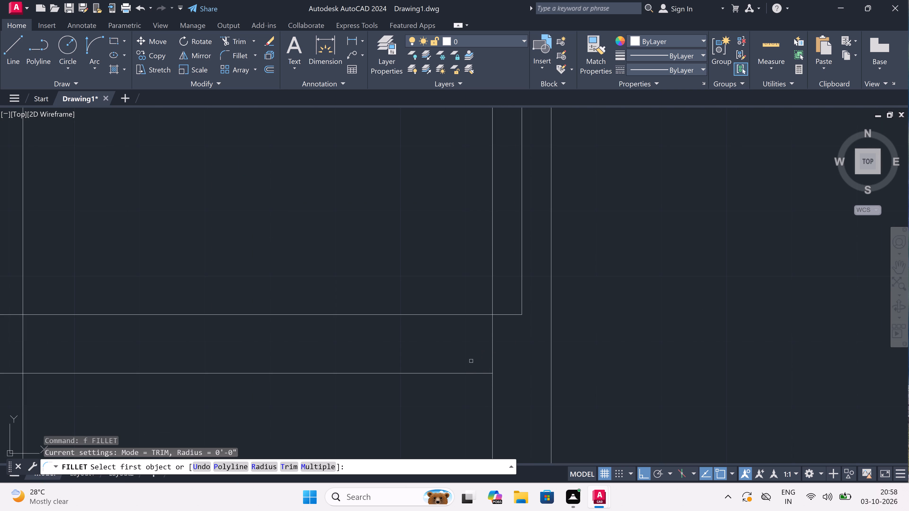
click(463, 373)
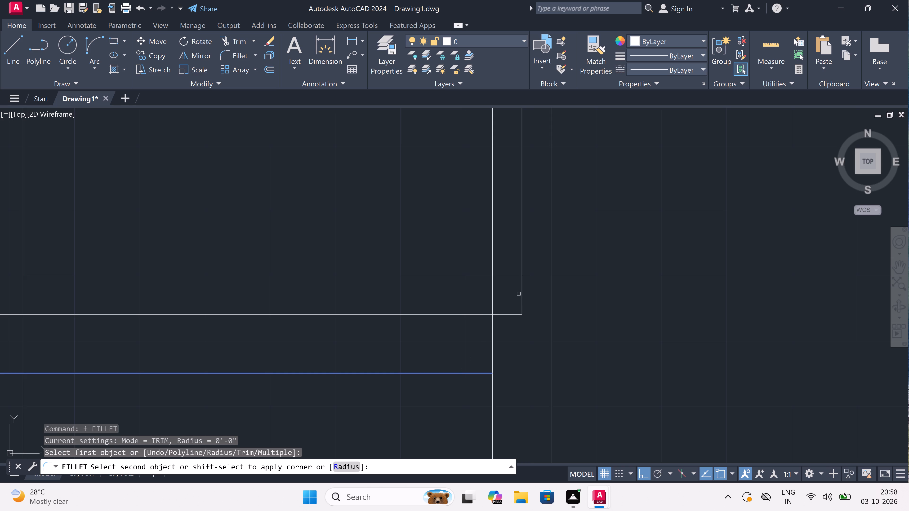
click(521, 287)
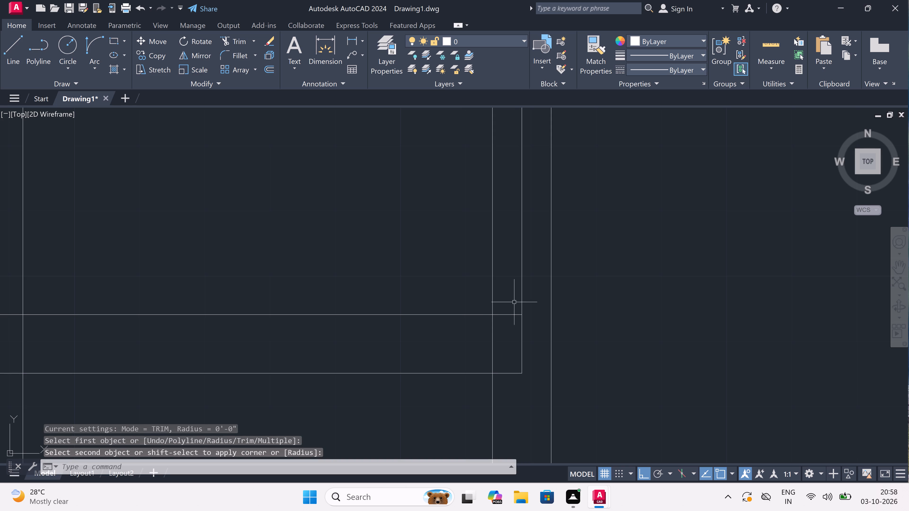
Trim the old inner wall line alongside the room and through the cross wall, plus the short horizontal stub at that corner.
text(tr)
key(space)
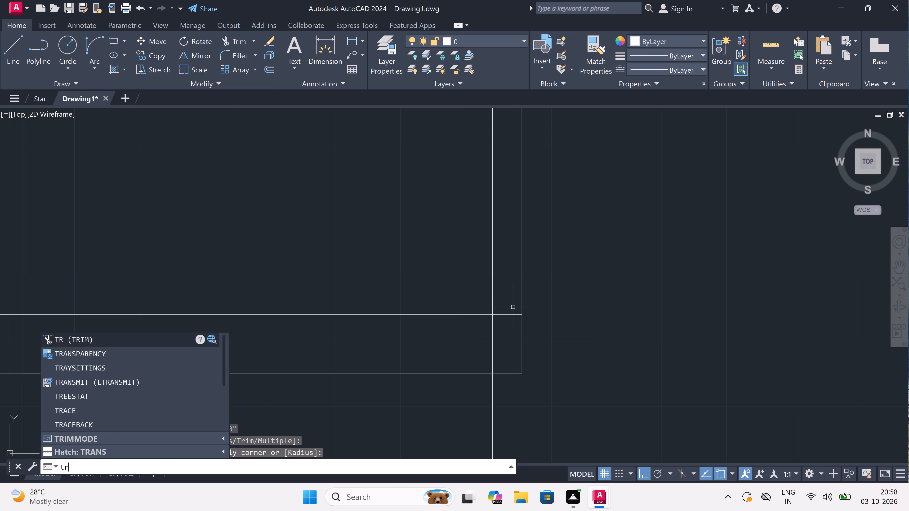
double_click(505, 313)
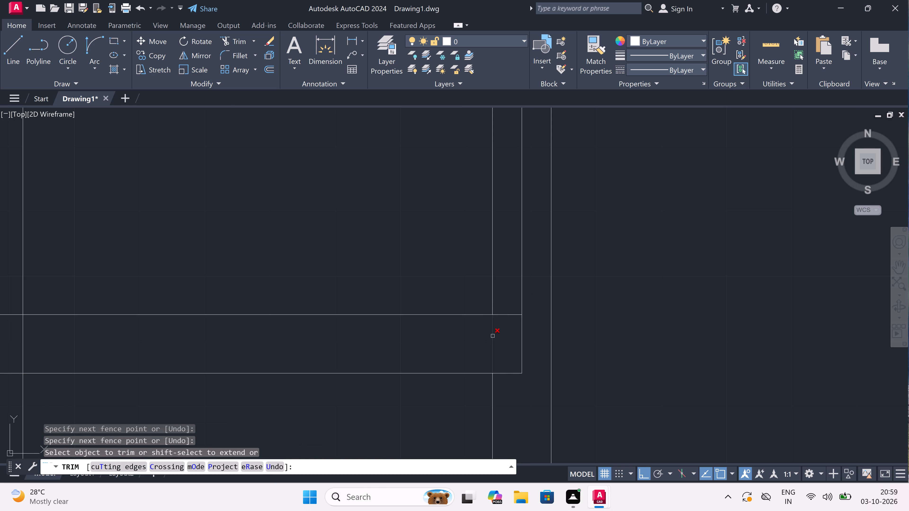
double_click(488, 341)
click(512, 304)
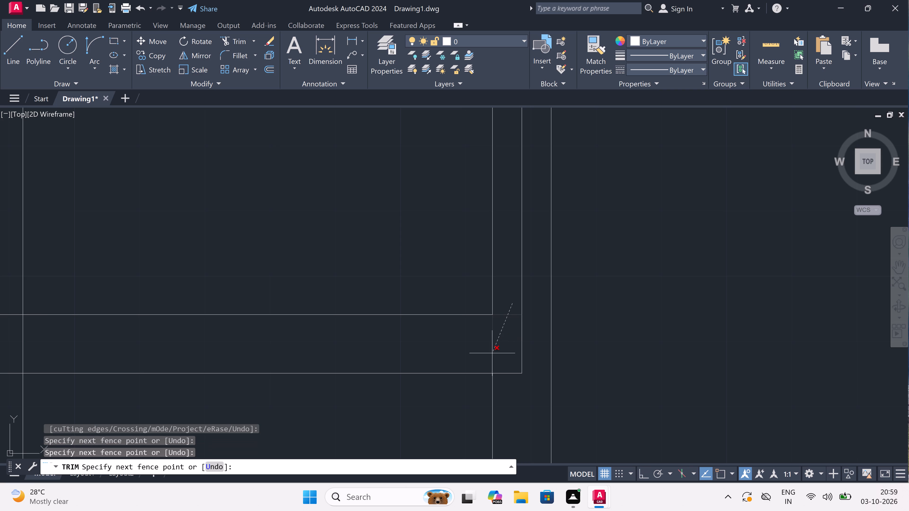
click(492, 353)
scroll(487, 352, down, 4)
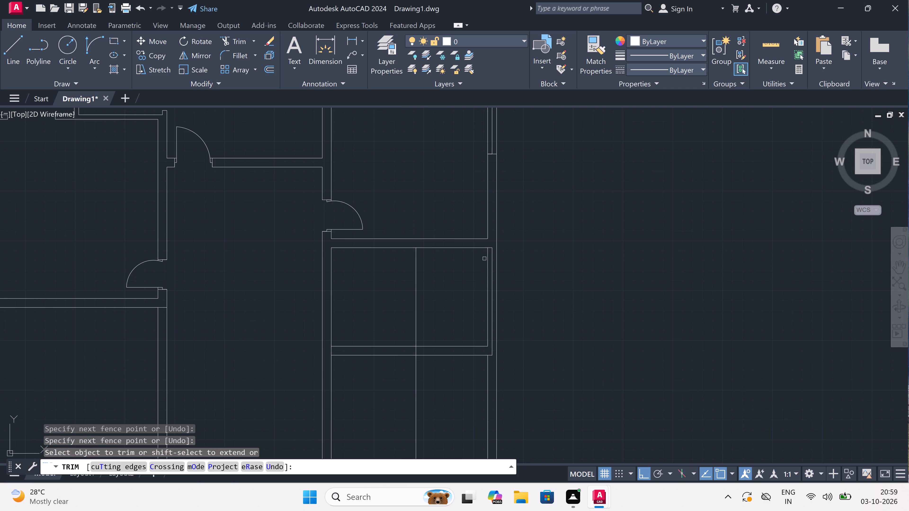
scroll(489, 248, up, 3)
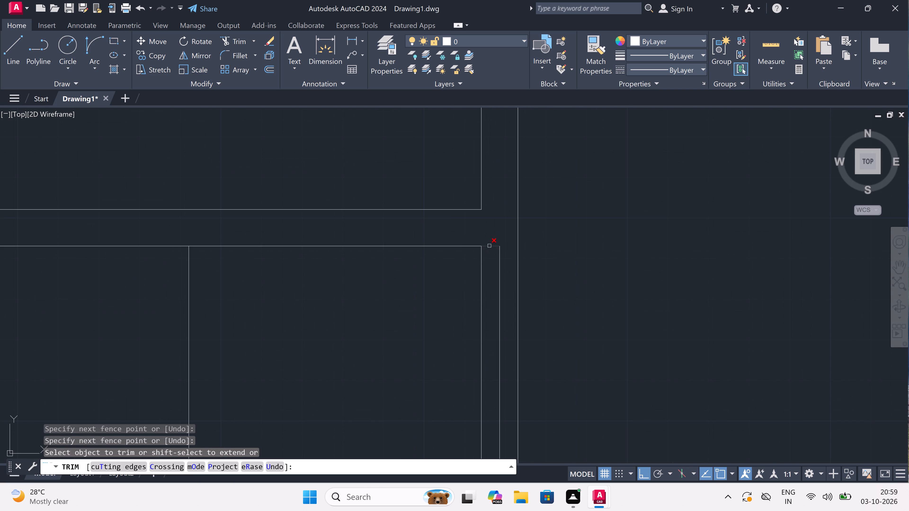
scroll(489, 246, down, 1)
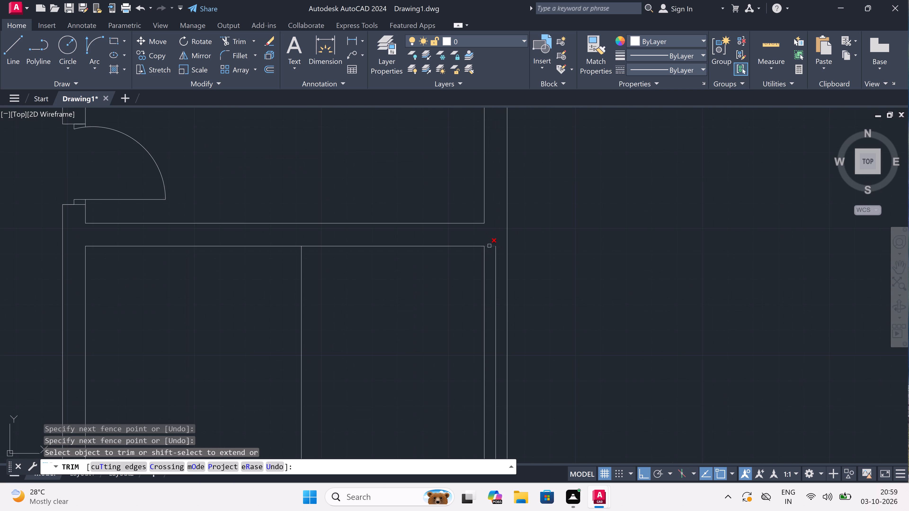
scroll(489, 246, up, 1)
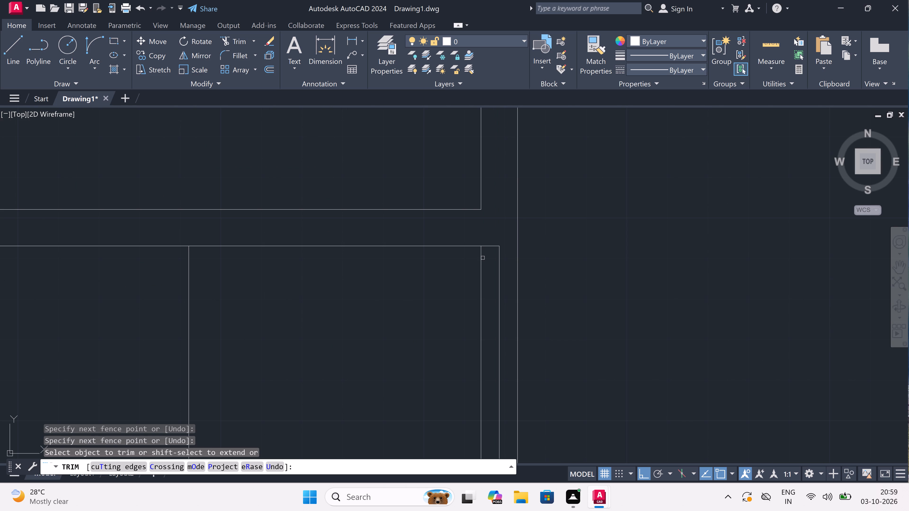
scroll(483, 258, down, 3)
click(483, 258)
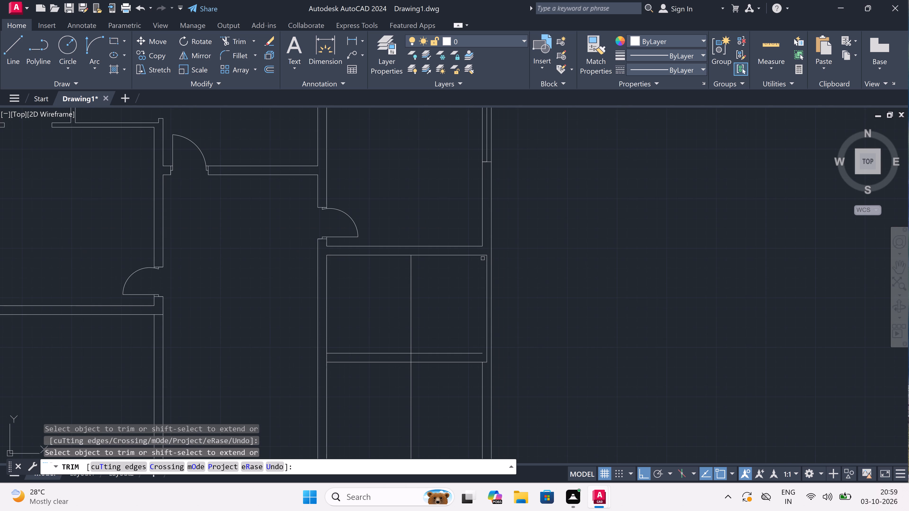
scroll(483, 259, down, 3)
scroll(484, 296, up, 3)
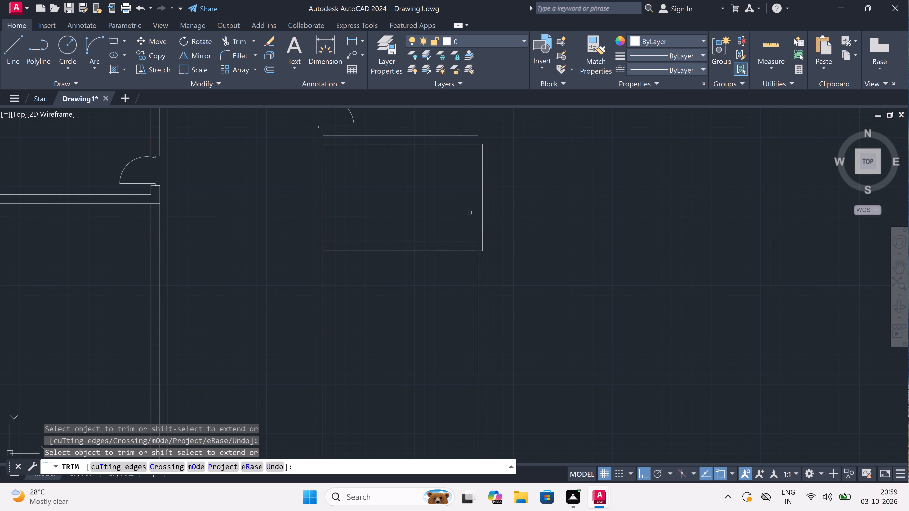
scroll(470, 212, up, 2)
scroll(470, 212, down, 4)
scroll(468, 195, up, 4)
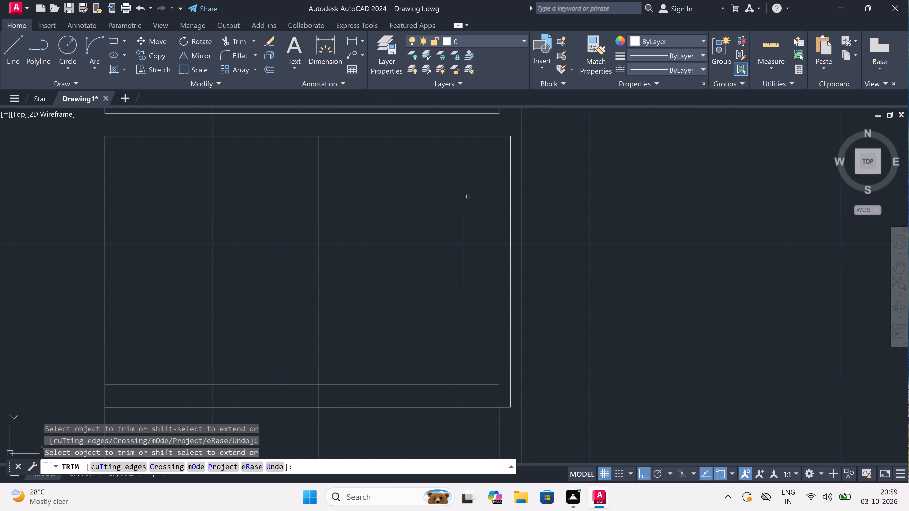
key(Escape)
Extend the cross wall's upper line to the new inner face of the right outer wall.
text(ex)
key(space)
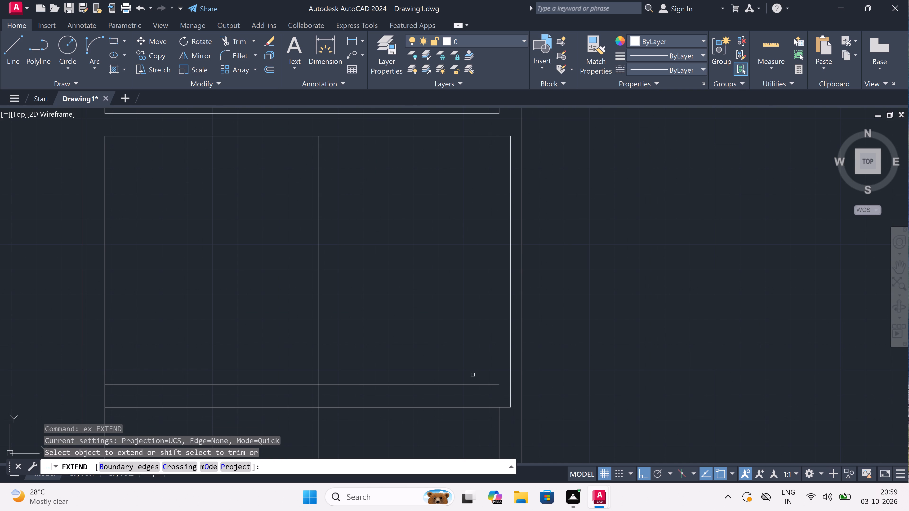
click(474, 399)
click(473, 359)
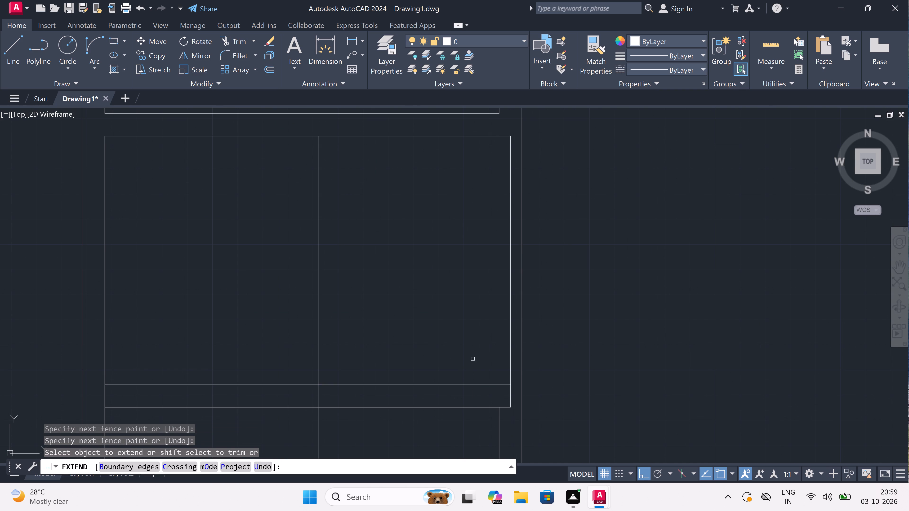
key(Escape)
Offset the vertical line dividing the lower right room 4.5" to the left to form the partition's thickness.
text(o)
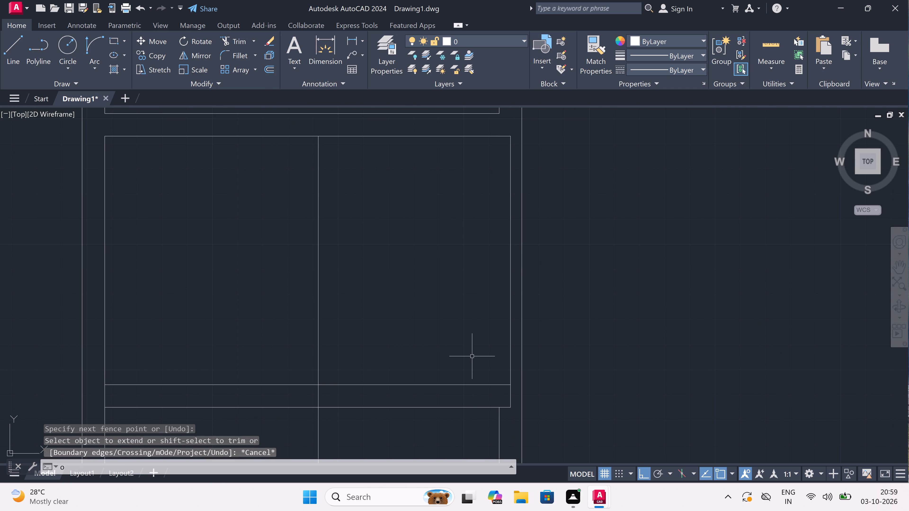
key(space)
scroll(395, 296, down, 3)
scroll(364, 273, up, 2)
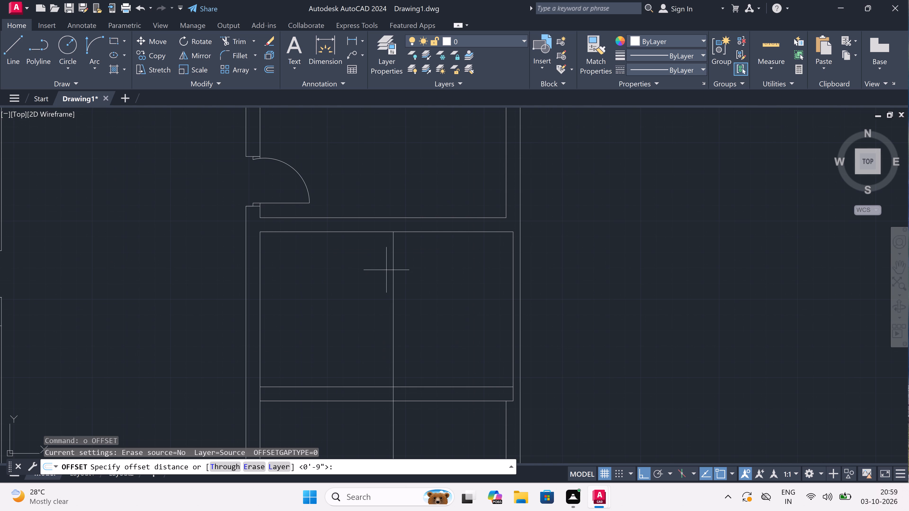
double_click(392, 235)
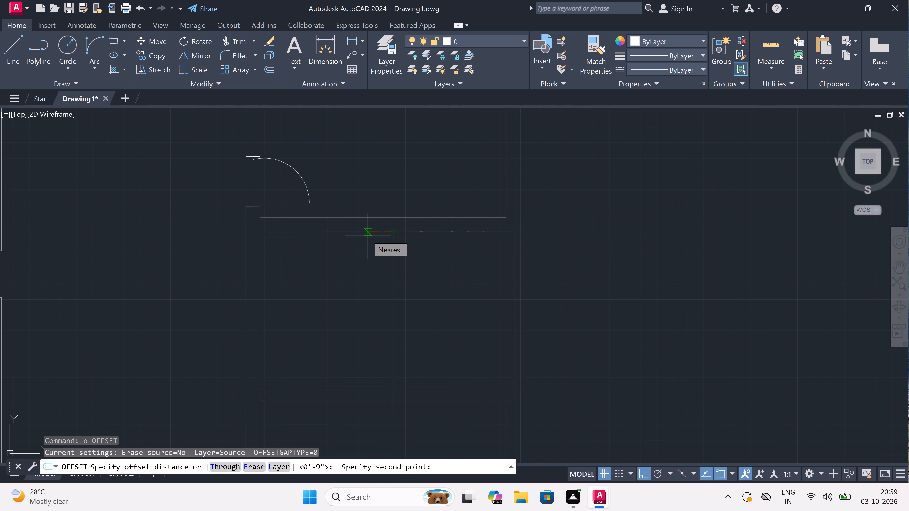
text(4.5")
key(space)
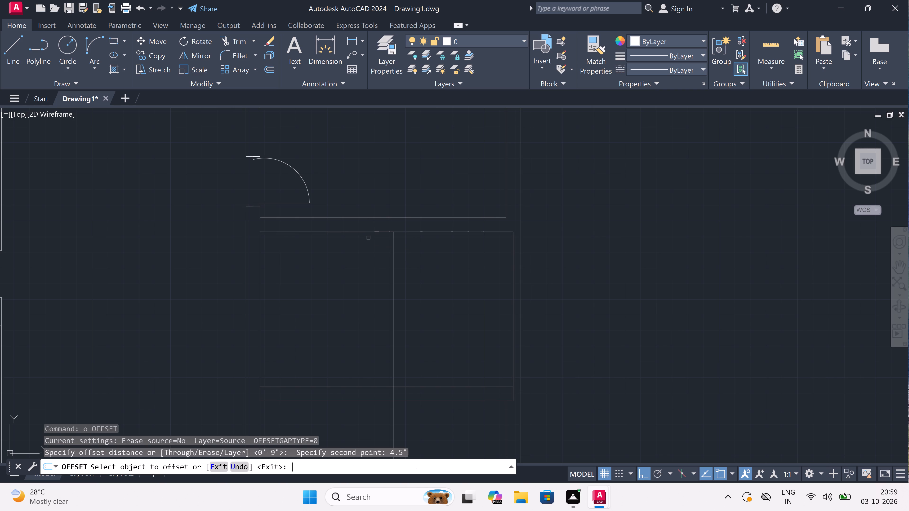
click(393, 257)
click(378, 258)
key(Escape)
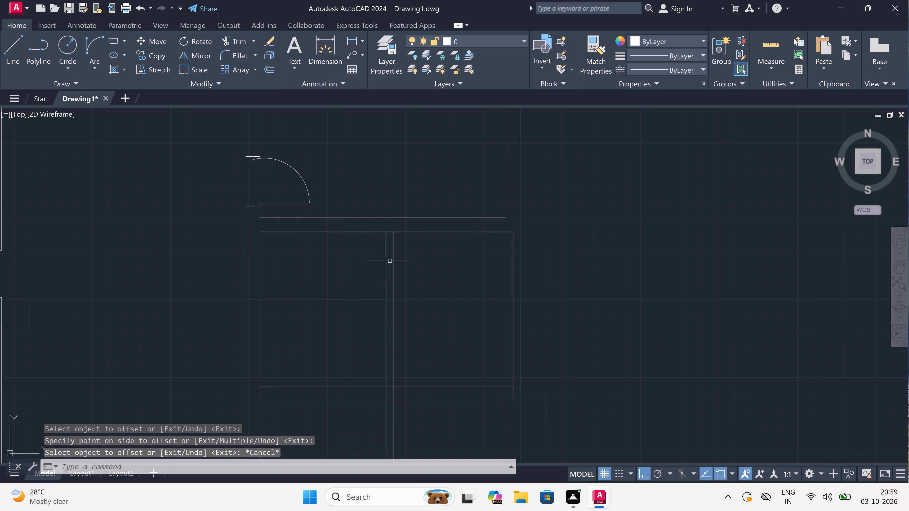
Offset the partition's left line 10' to the left, past the room's left wall.
key(space)
click(387, 260)
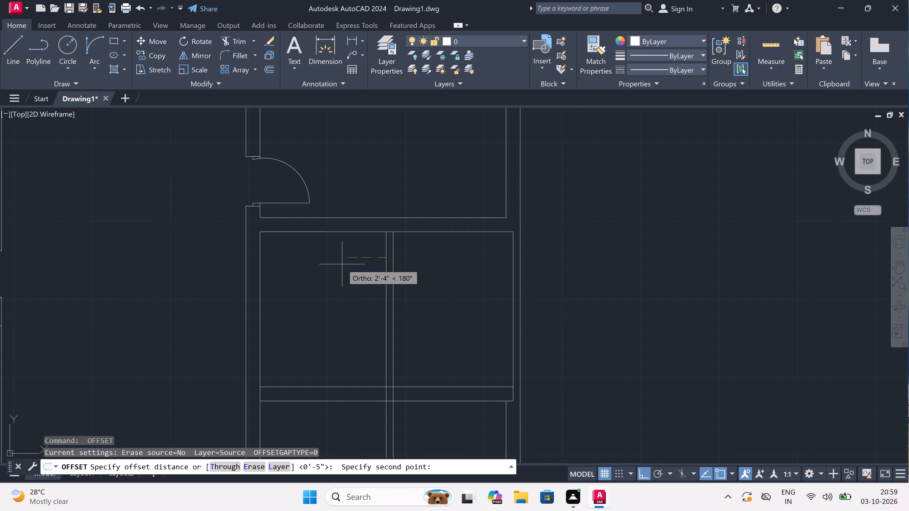
text(10')
key(space)
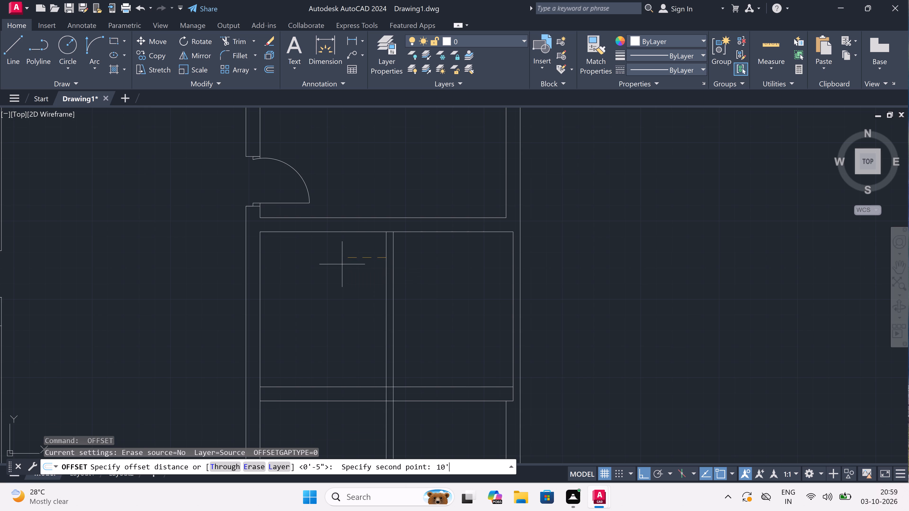
click(387, 275)
double_click(345, 282)
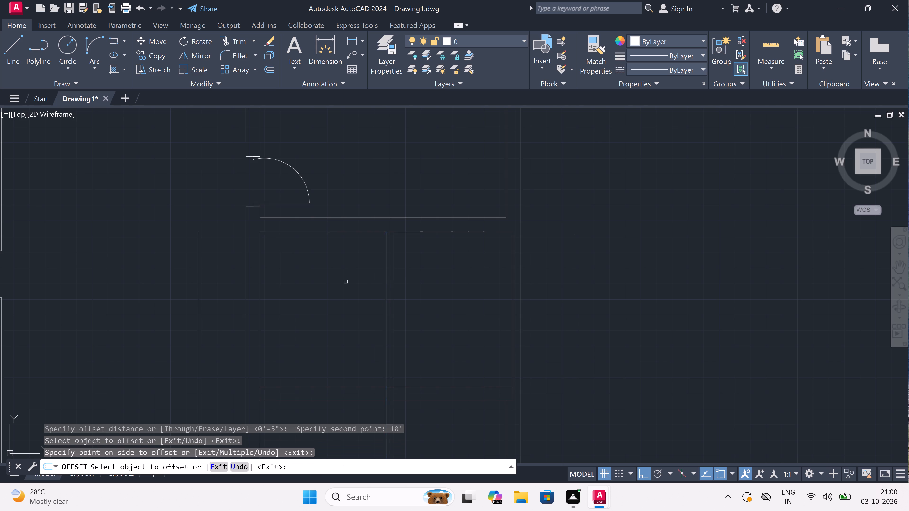
scroll(346, 282, down, 3)
scroll(309, 291, up, 2)
key(Escape)
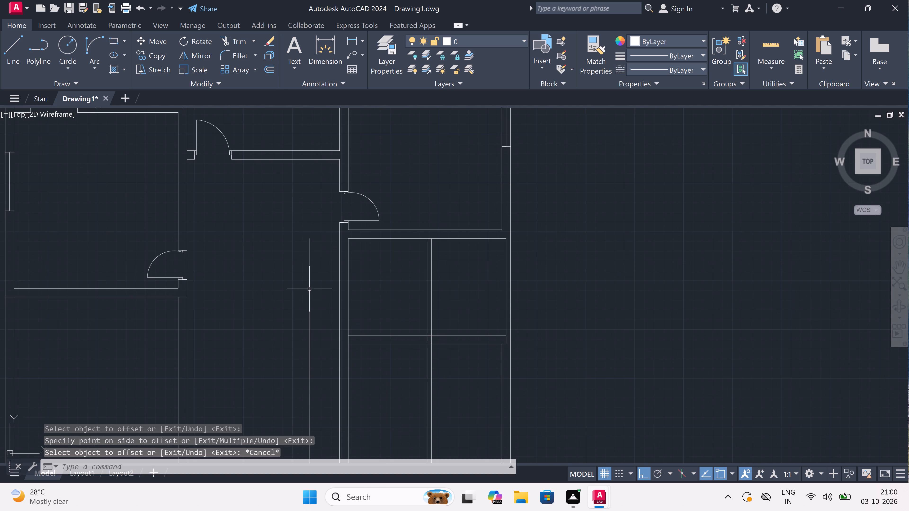
Offset the newly added vertical line 9" to the left to form the new wall's thickness.
key(space)
click(309, 289)
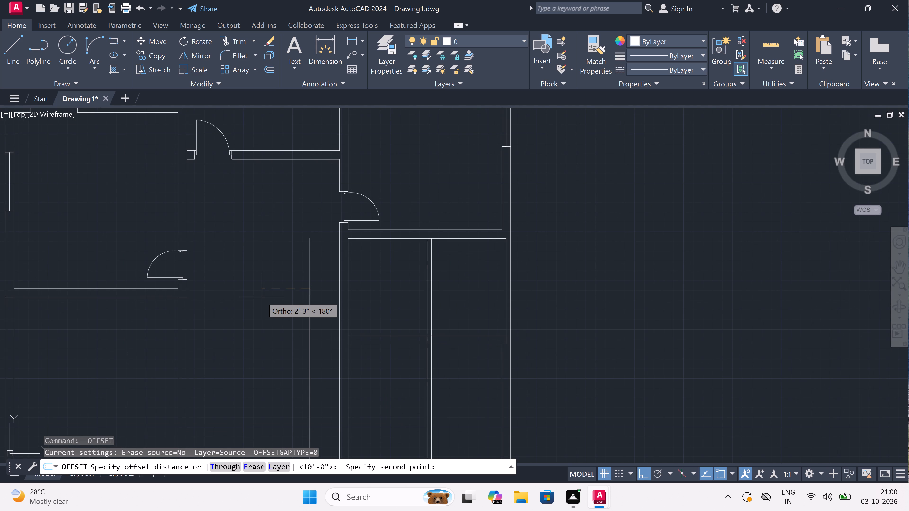
text(9")
key(space)
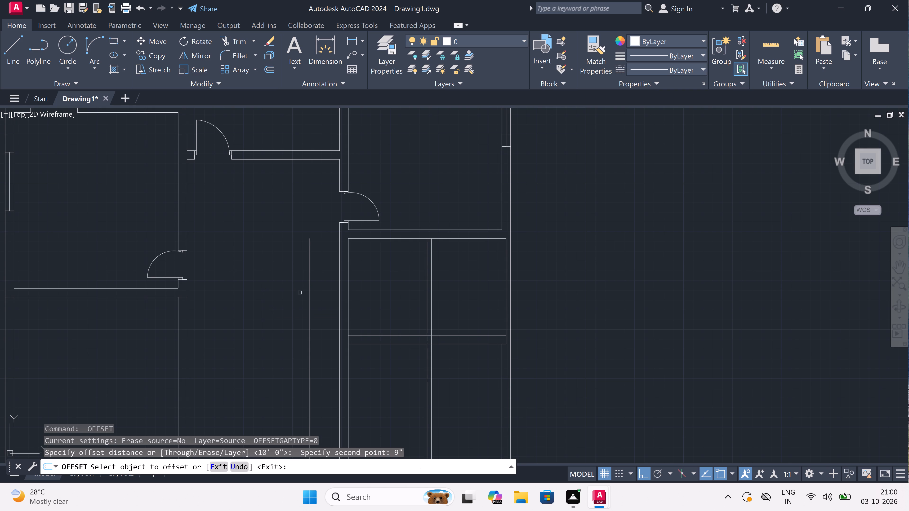
double_click(309, 289)
click(294, 284)
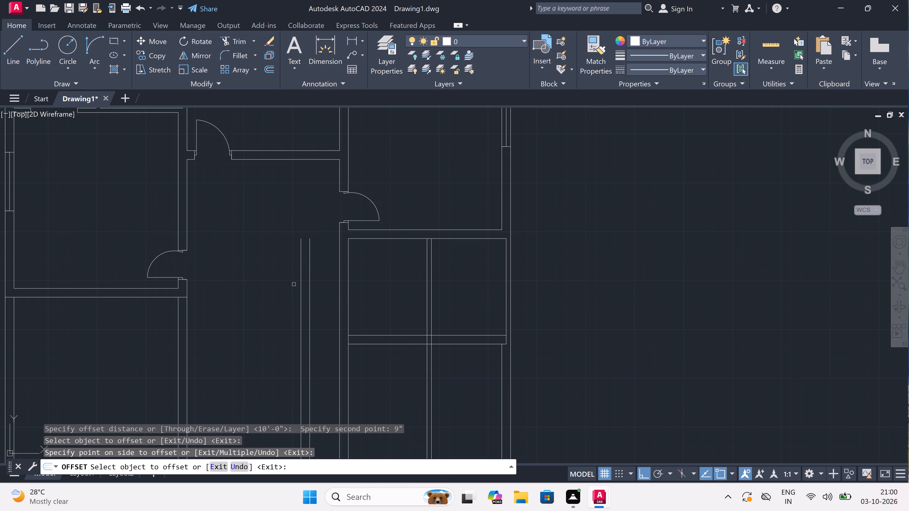
key(Escape)
Draw lines closing the new wall's top: from the room's inner corner to its outer line, up, and across to the old wall below the door.
scroll(314, 211, up, 2)
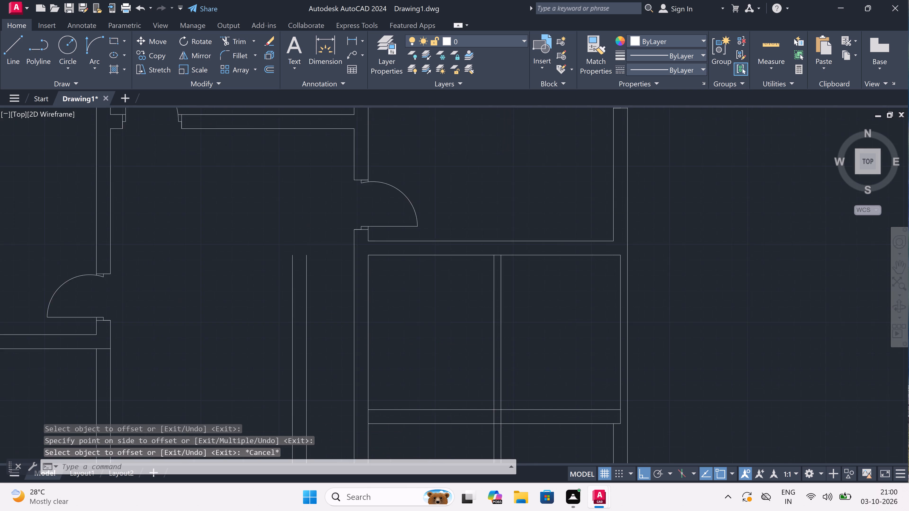
scroll(314, 211, up, 1)
key(l)
key(space)
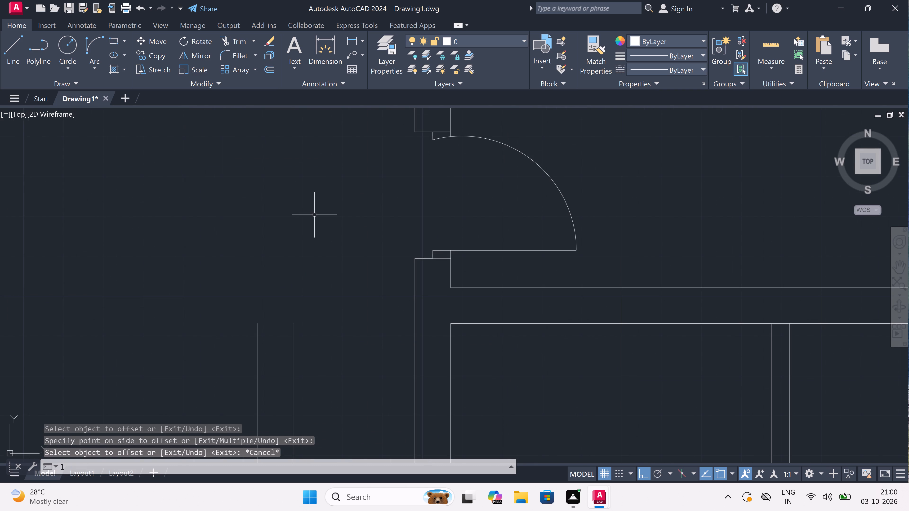
click(451, 327)
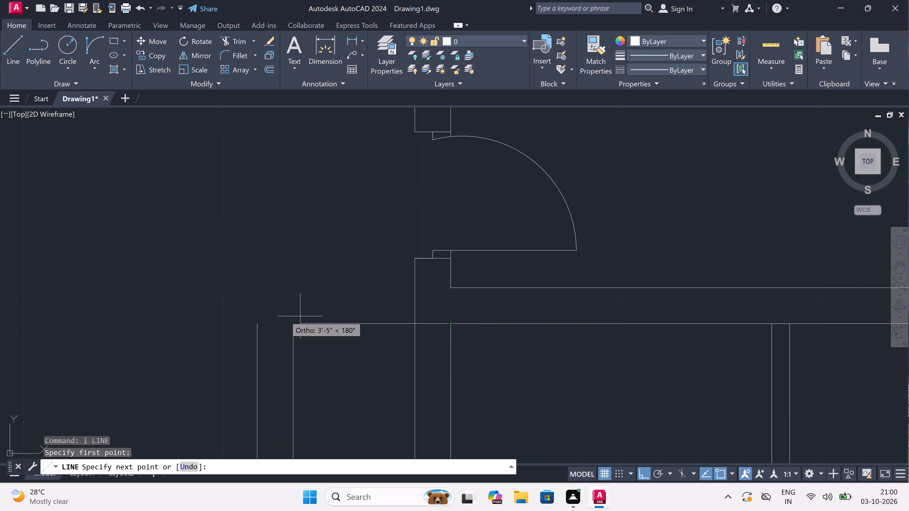
double_click(256, 322)
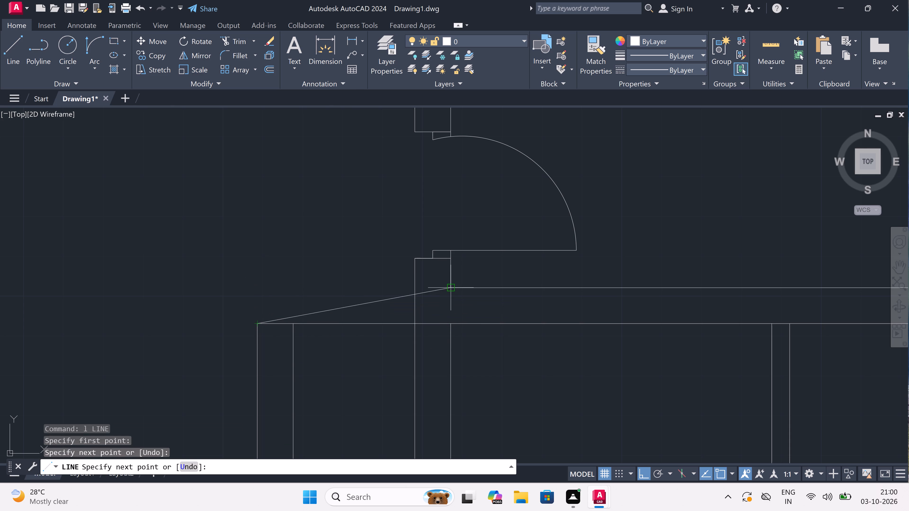
double_click(260, 284)
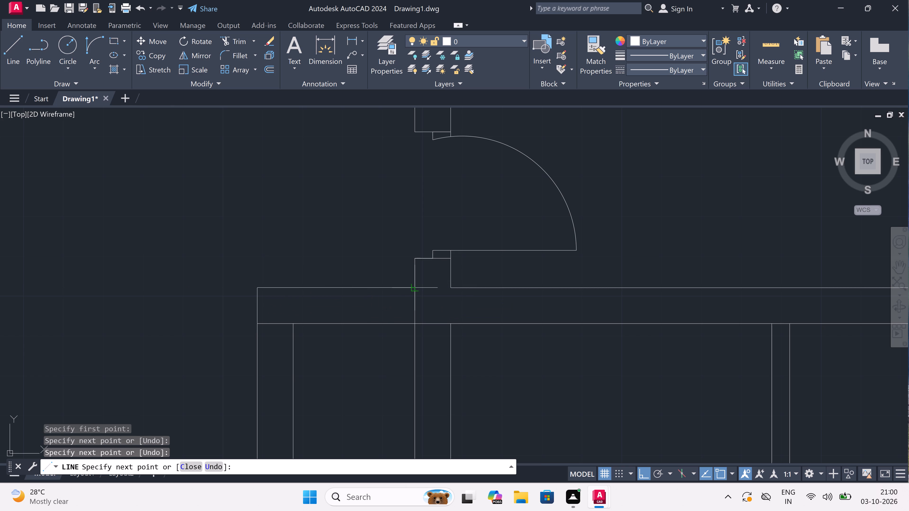
click(415, 291)
key(Escape)
Trim the old wall line where it crosses the thickness of the new top wall below the door.
key(t)
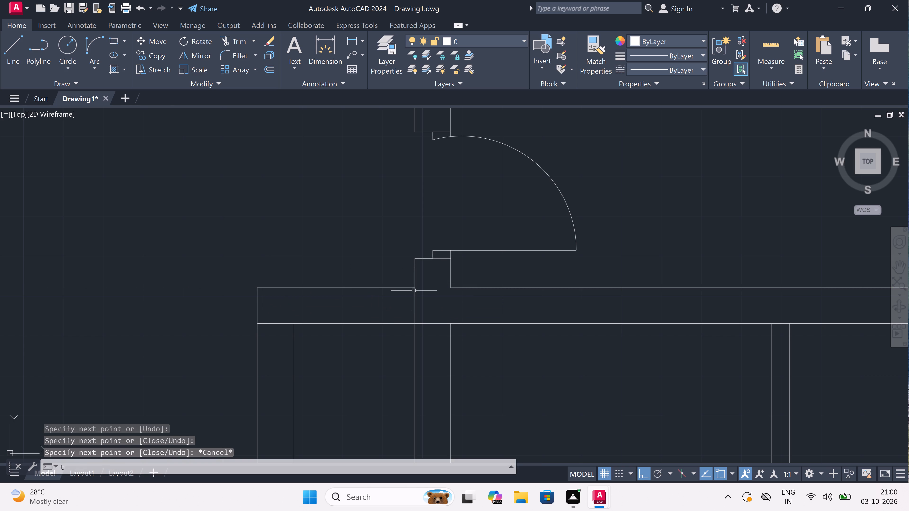
key(r)
key(space)
click(430, 307)
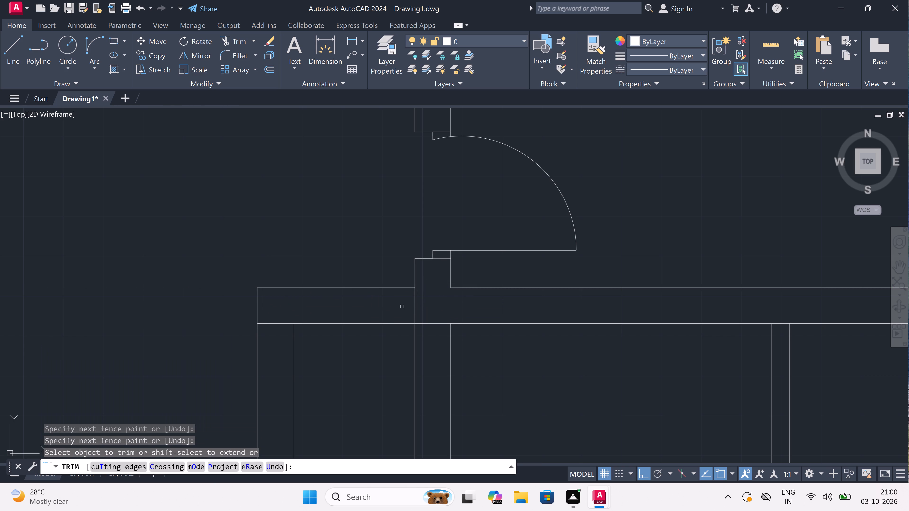
double_click(320, 306)
click(449, 308)
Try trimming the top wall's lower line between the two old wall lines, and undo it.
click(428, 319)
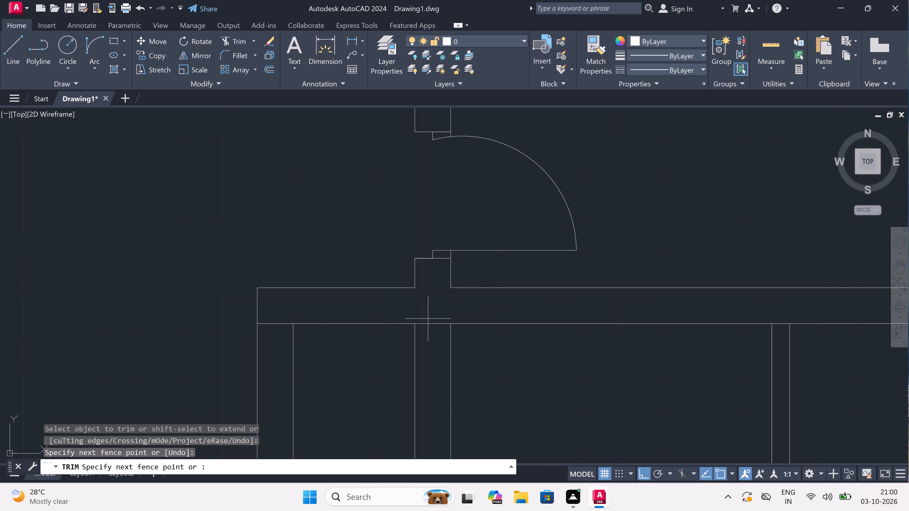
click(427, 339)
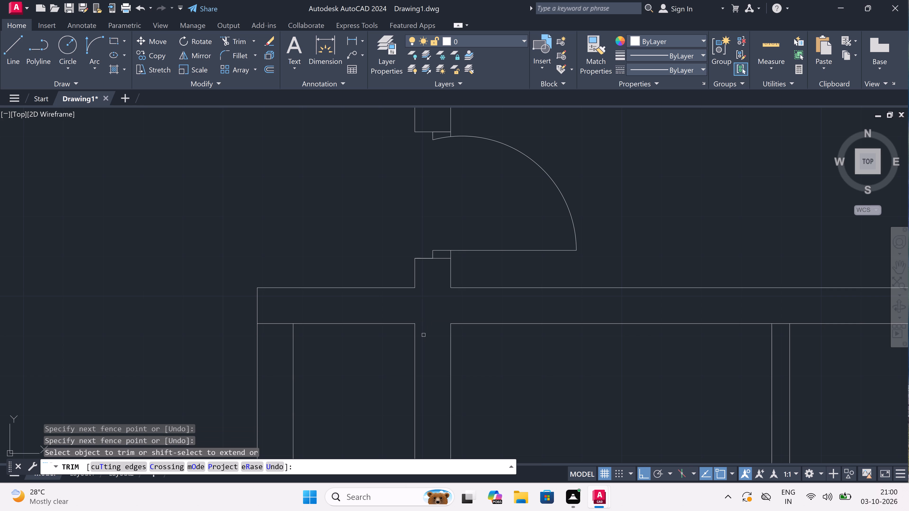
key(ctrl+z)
Trim away the old left wall's two lines below the top wall, including the pieces through and below the lower cross wall.
scroll(423, 334, down, 3)
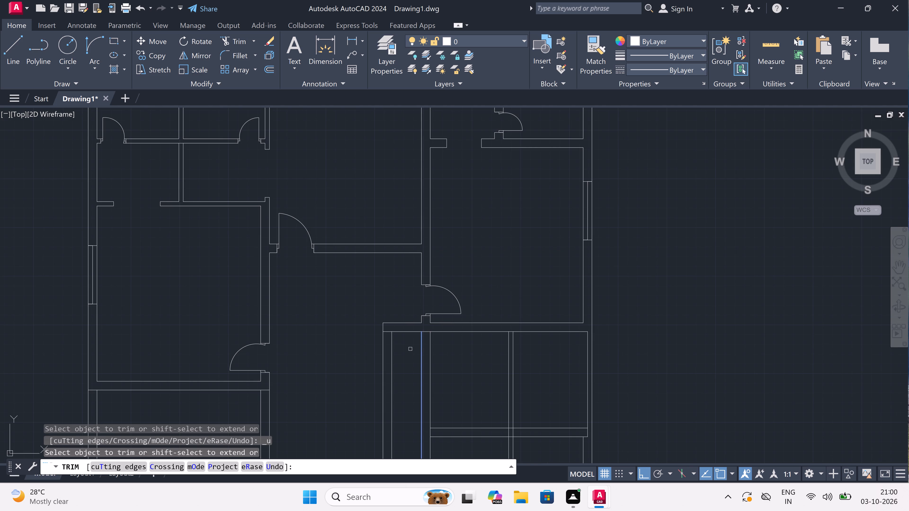
scroll(410, 349, down, 2)
click(410, 353)
click(435, 348)
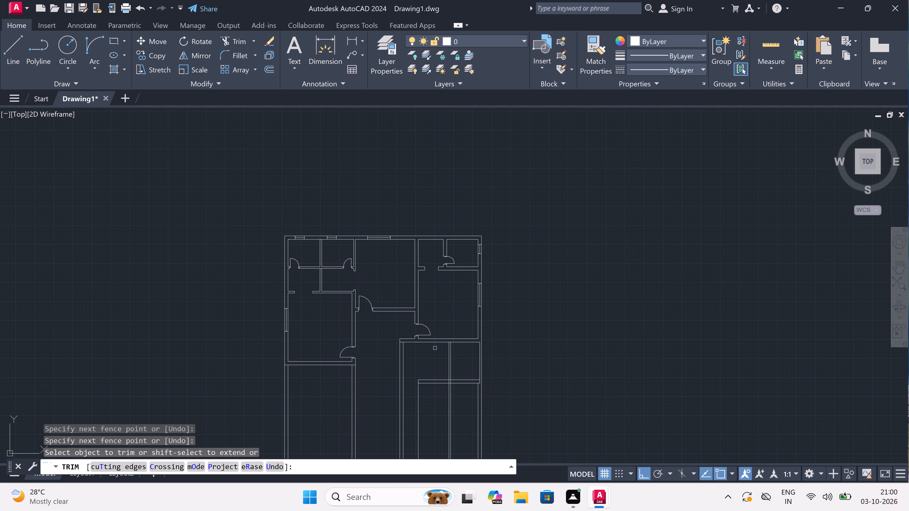
scroll(433, 350, down, 1)
scroll(434, 370, up, 2)
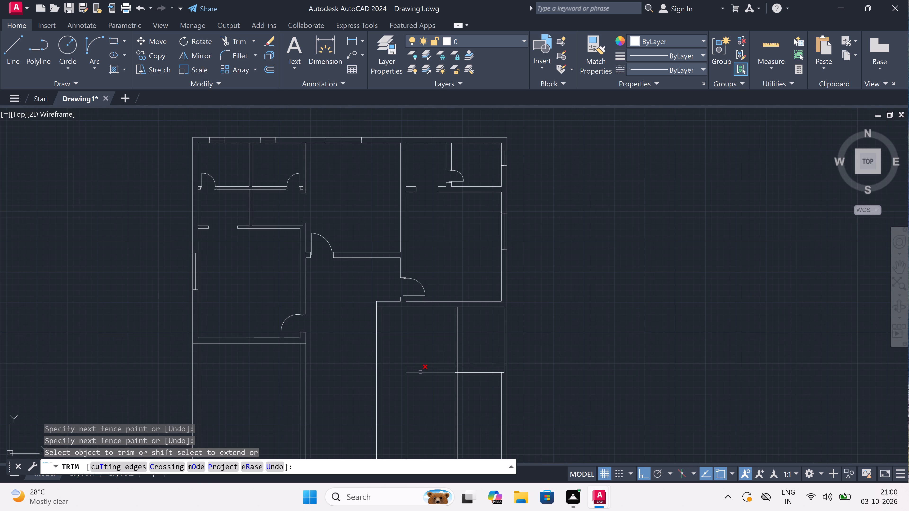
scroll(408, 373, up, 3)
click(402, 361)
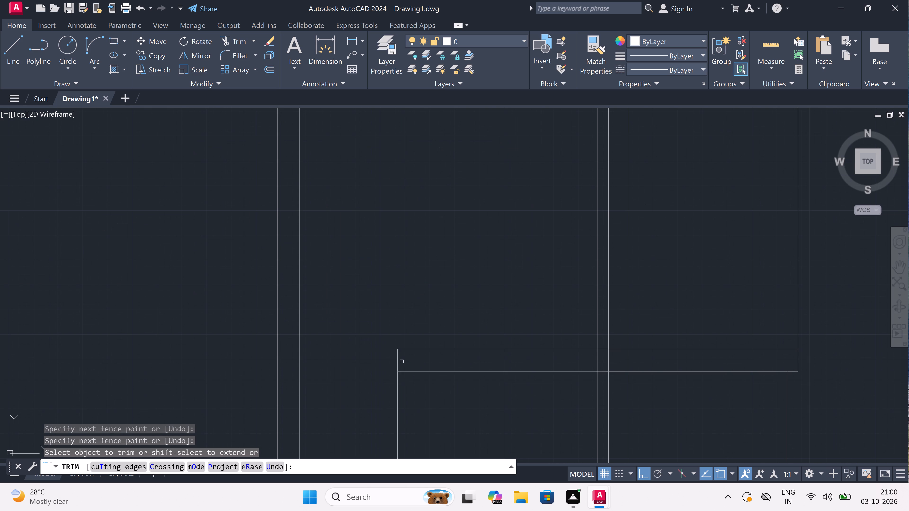
double_click(387, 352)
scroll(387, 352, down, 2)
click(400, 379)
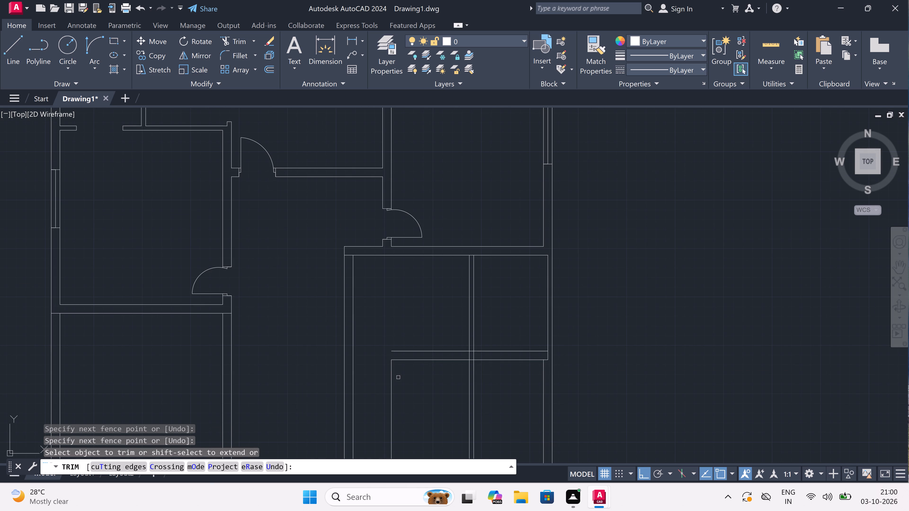
click(385, 371)
Trim the short horizontal piece between the new left wall's two lines at the top corner.
scroll(343, 247, up, 2)
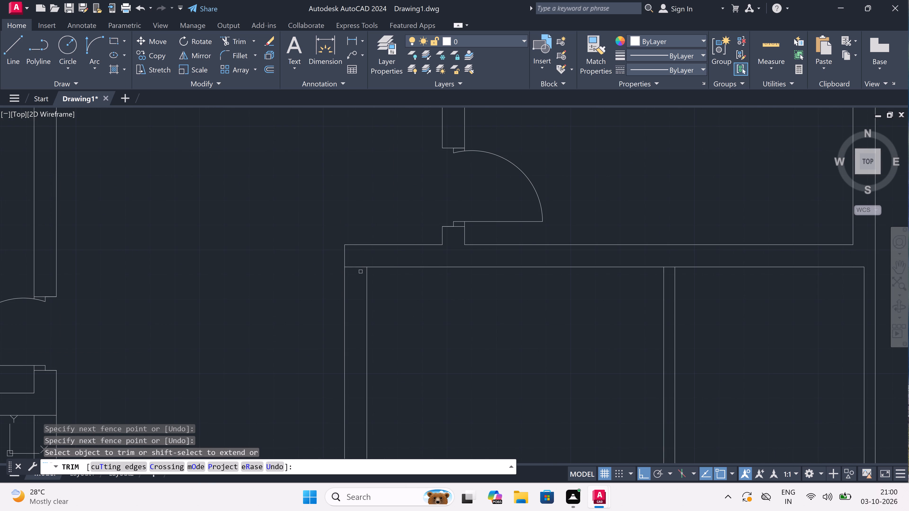
click(357, 268)
scroll(357, 268, down, 3)
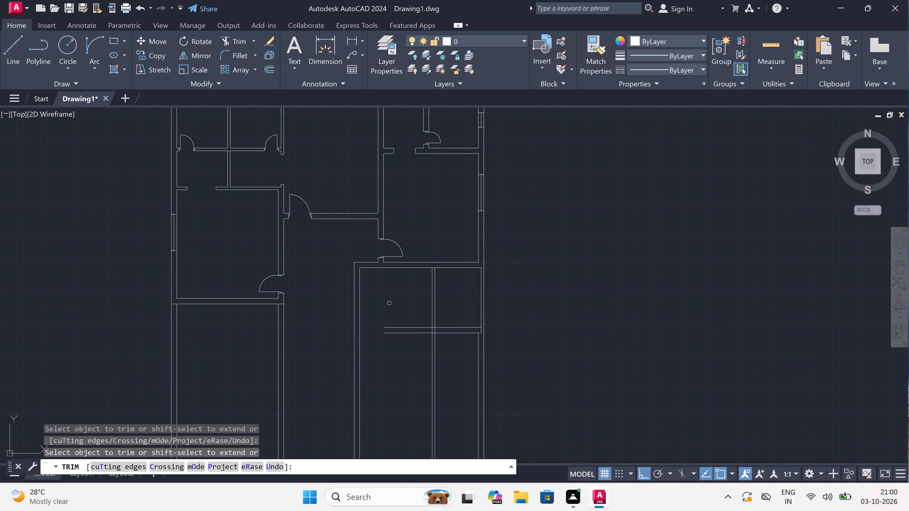
key(Escape)
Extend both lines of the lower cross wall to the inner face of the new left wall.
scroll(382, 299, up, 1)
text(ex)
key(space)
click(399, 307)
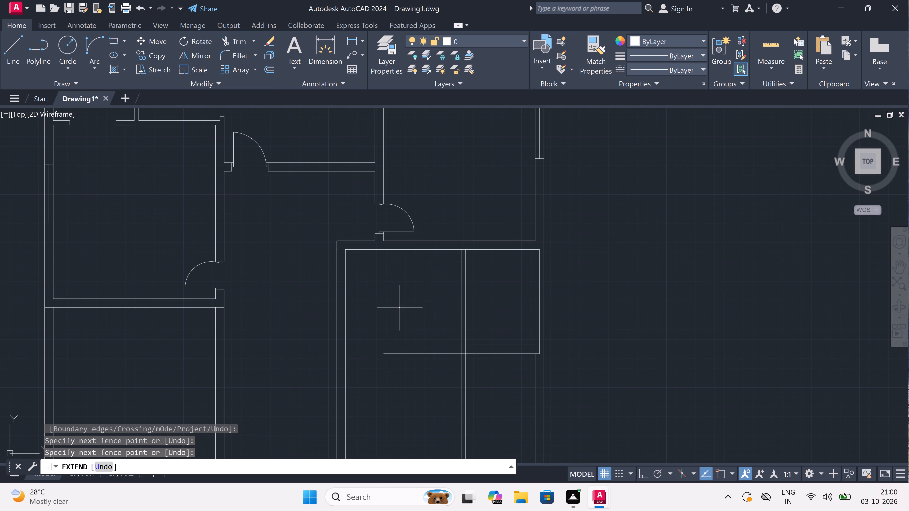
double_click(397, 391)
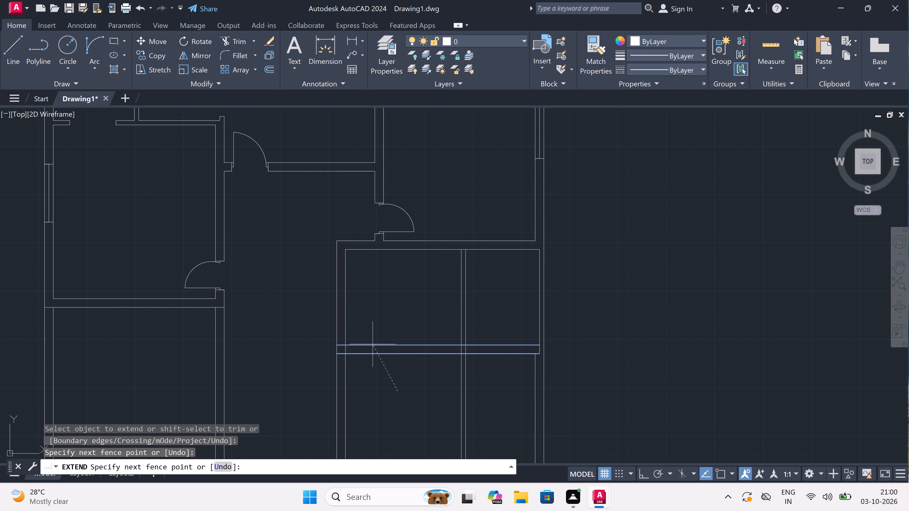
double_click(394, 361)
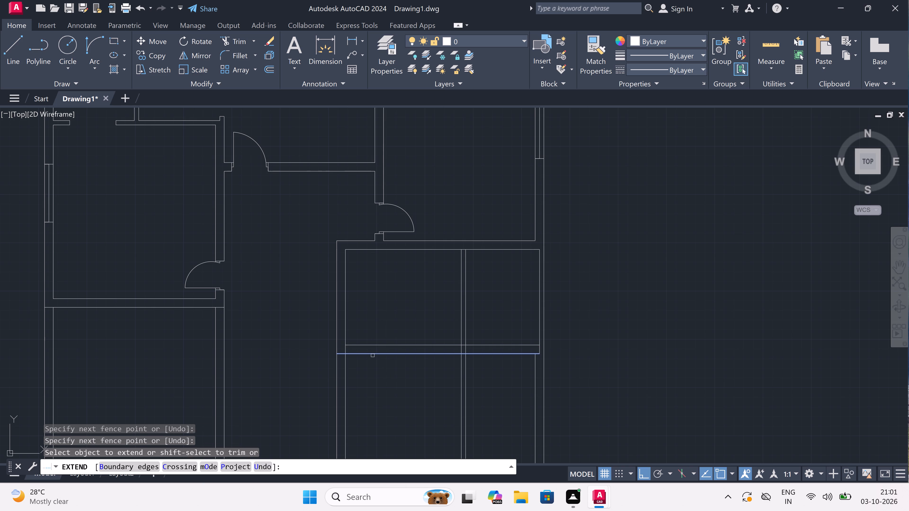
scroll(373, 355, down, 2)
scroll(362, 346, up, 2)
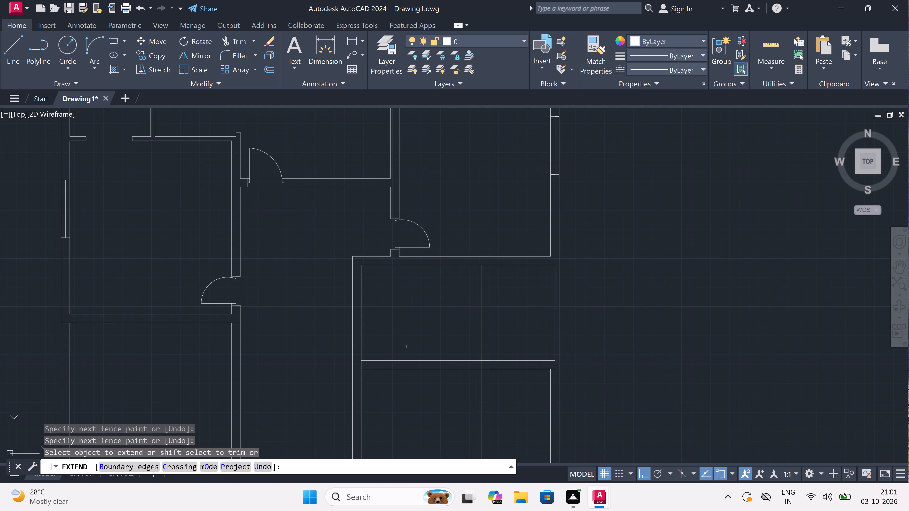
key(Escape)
Trim both lines of the lower cross wall between the new left wall and the partition.
key(t)
key(r)
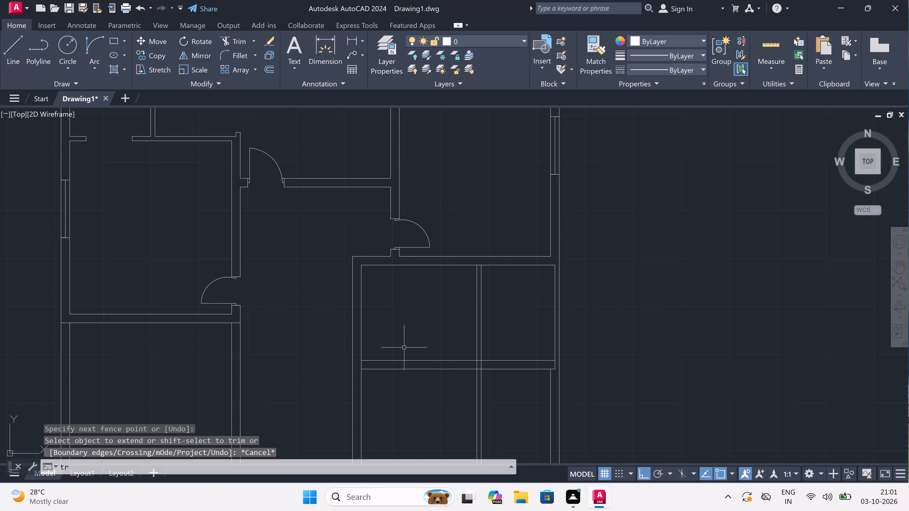
key(space)
double_click(405, 348)
click(410, 381)
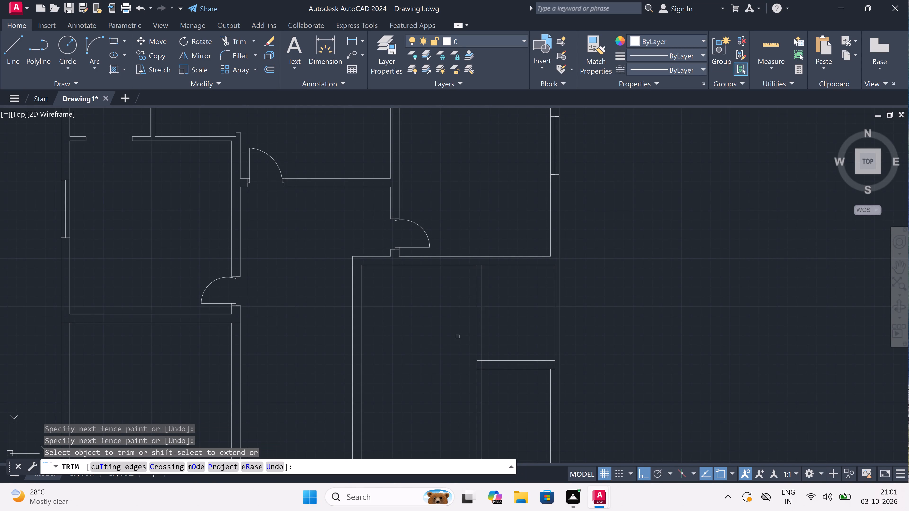
Trim the horizontal pieces between the partition's two lines at the top wall and at the lower cross wall.
scroll(476, 283, up, 2)
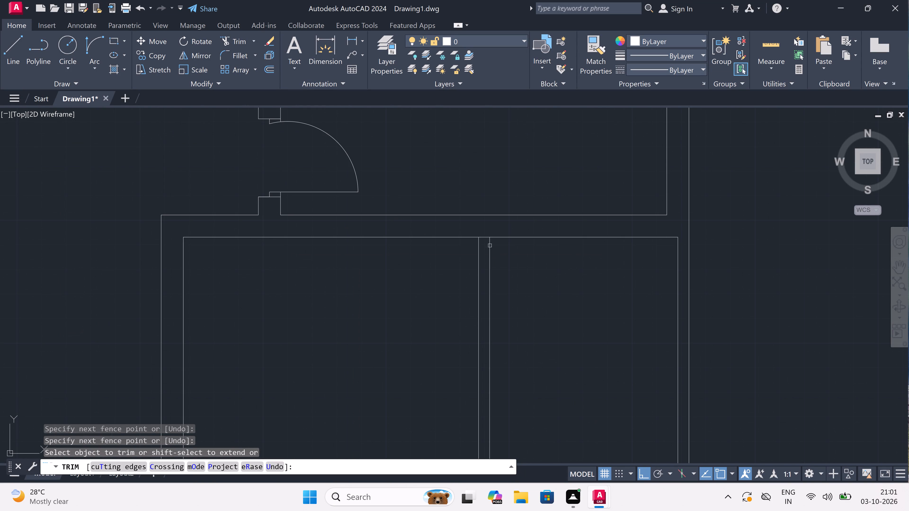
scroll(480, 242, up, 2)
click(487, 220)
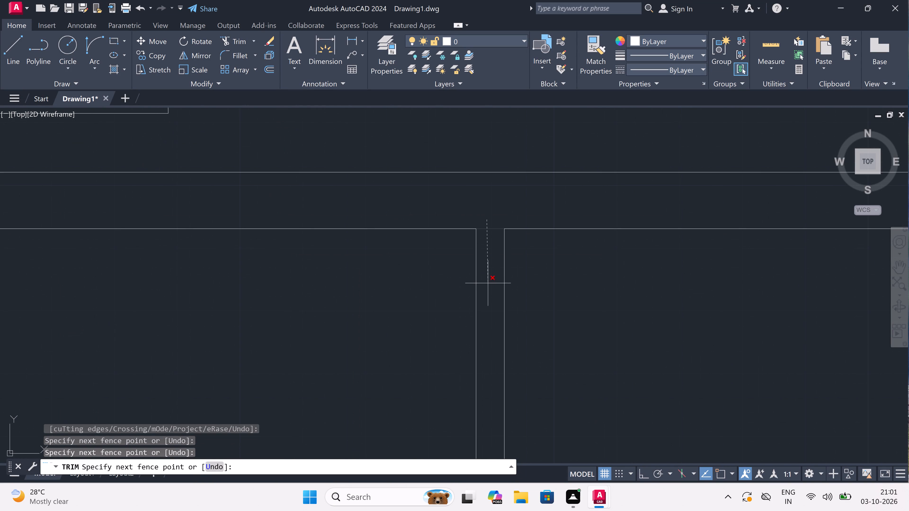
scroll(488, 283, down, 6)
scroll(487, 329, up, 2)
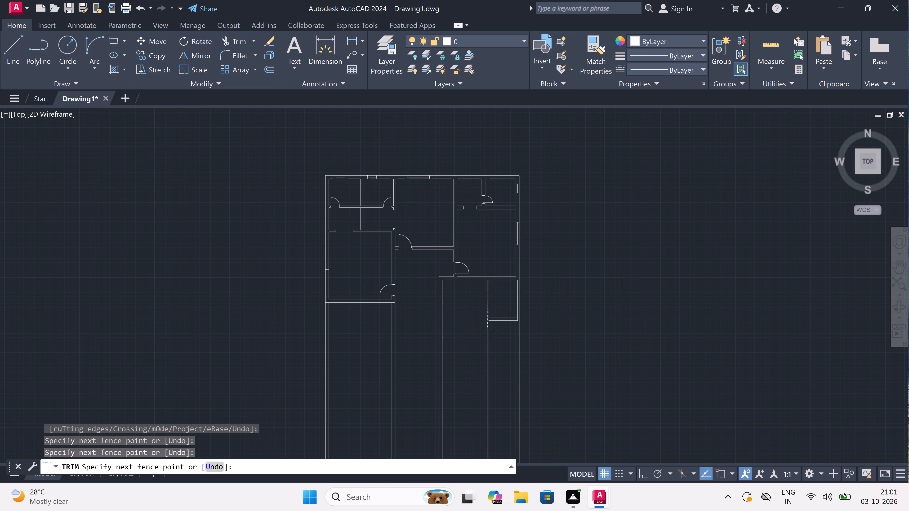
scroll(487, 329, up, 2)
click(489, 329)
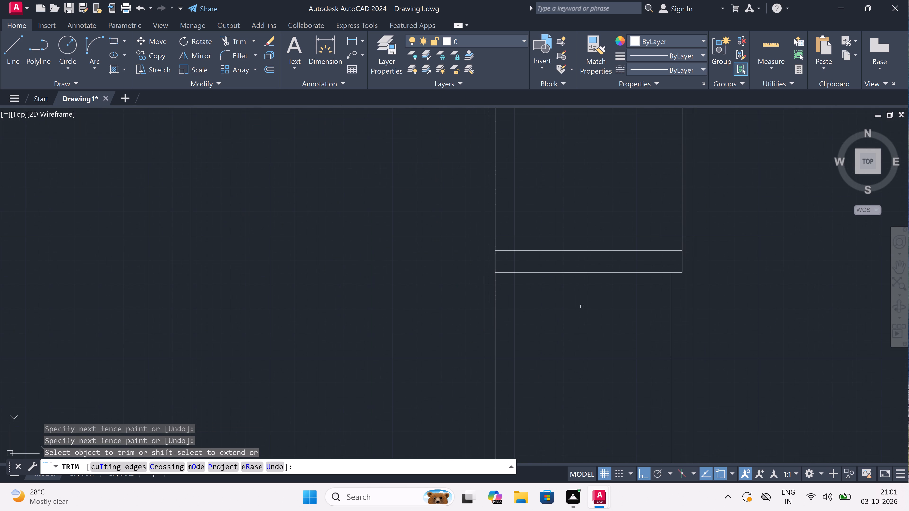
Trim the vertical pieces between the lower cross wall's two lines at both ends and its overshooting stub at the outer wall.
scroll(678, 261, up, 2)
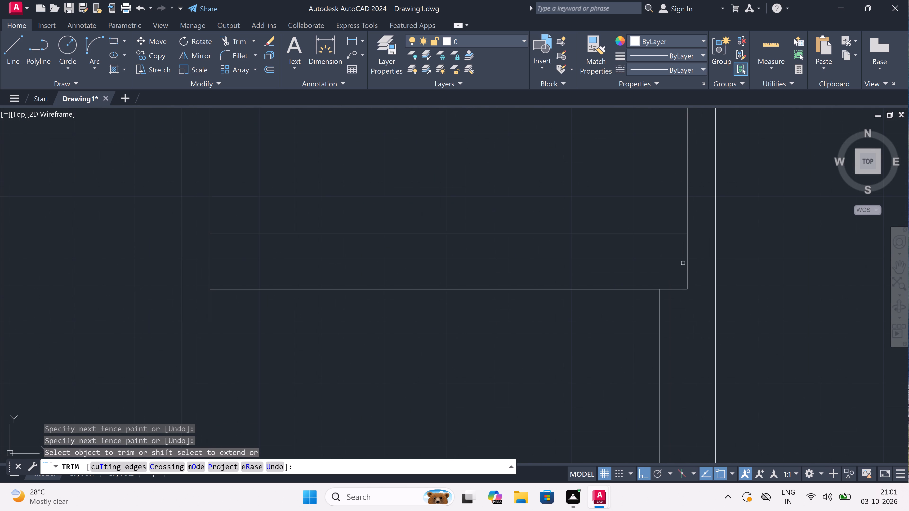
click(693, 265)
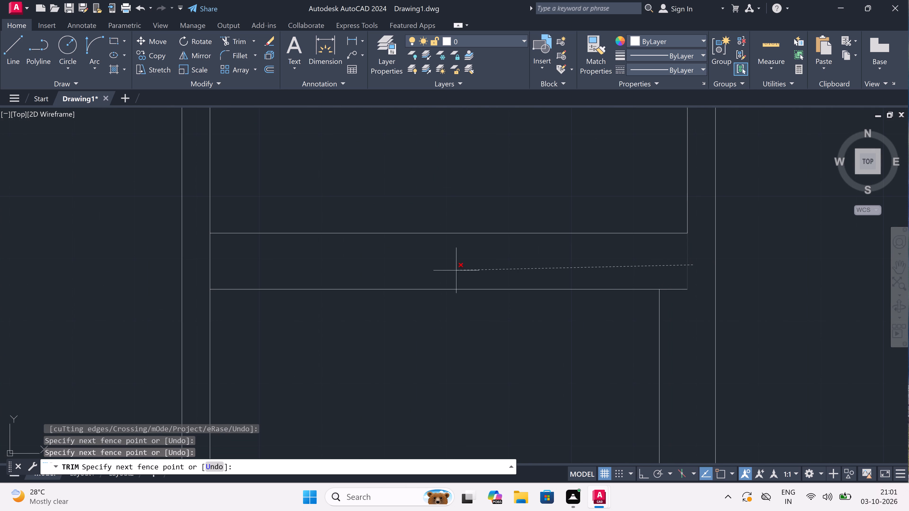
double_click(195, 260)
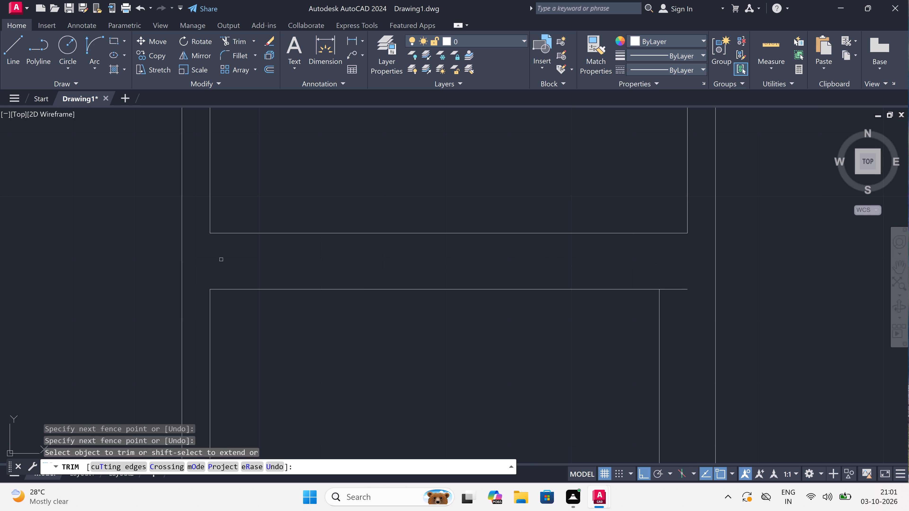
click(678, 293)
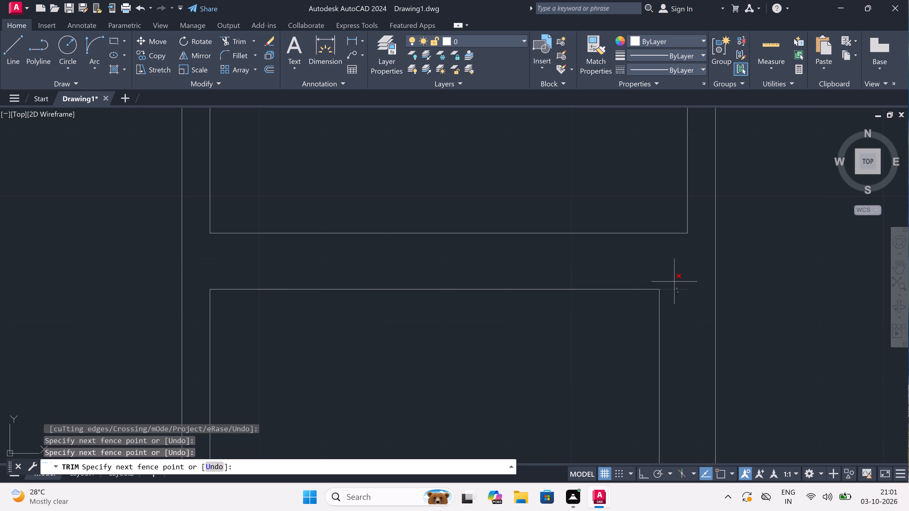
click(673, 279)
scroll(490, 270, down, 3)
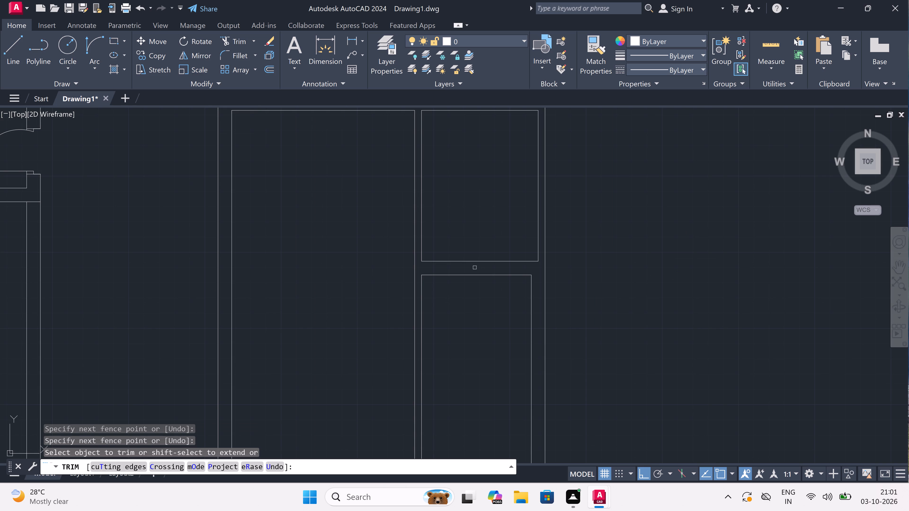
key(Escape)
Offset both segments of the top wall's inner line 12'3" downward in the large room beside the partition.
scroll(475, 268, down, 2)
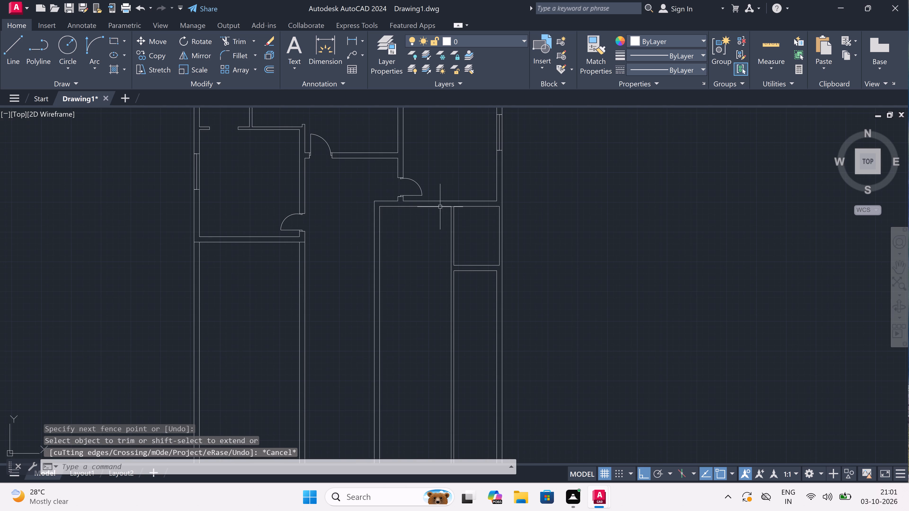
scroll(440, 206, up, 2)
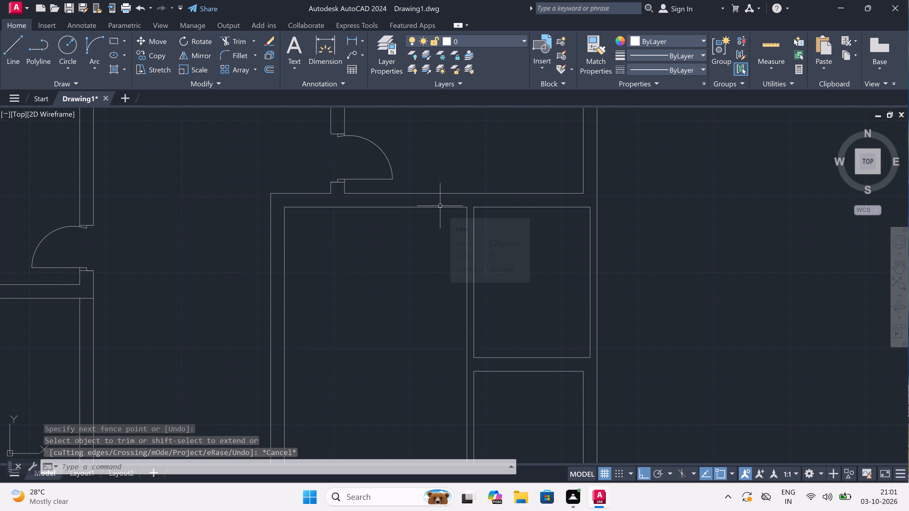
key(o)
key(space)
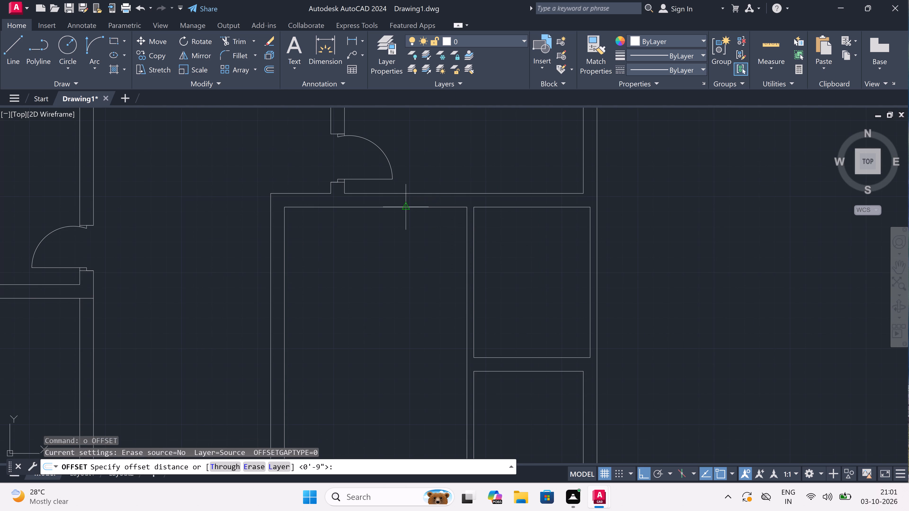
click(409, 207)
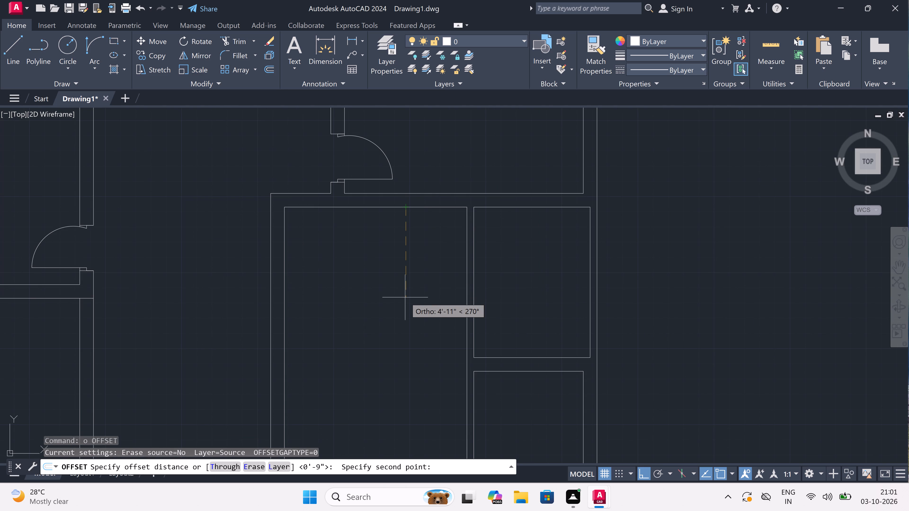
text(12'3")
key(space)
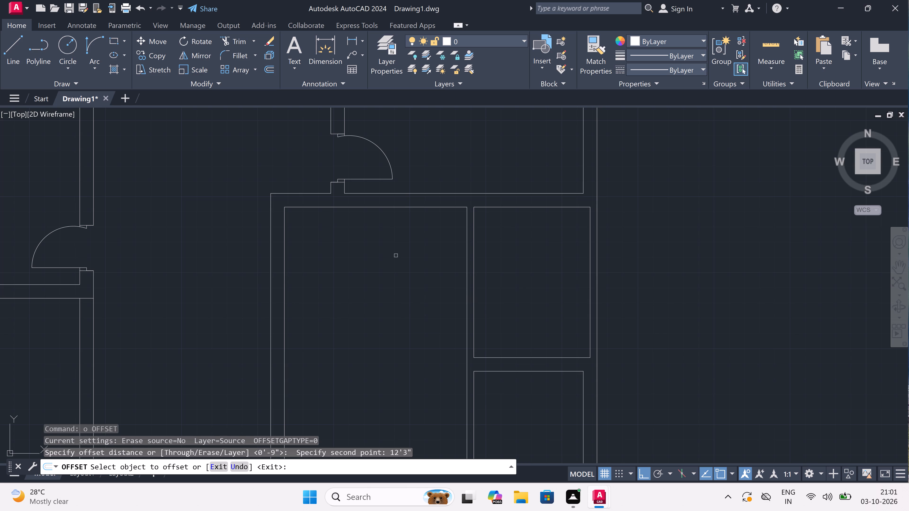
double_click(387, 207)
double_click(388, 256)
scroll(388, 256, down, 3)
scroll(386, 281, up, 3)
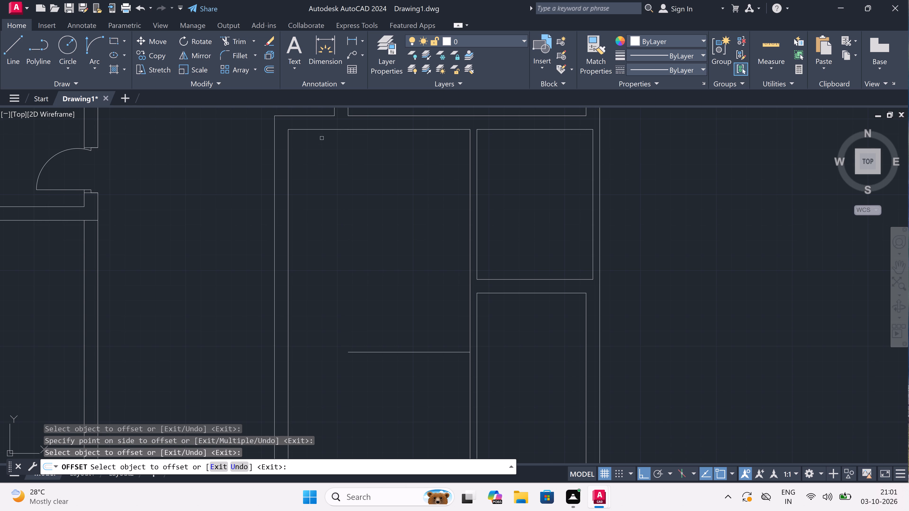
drag(322, 129, 322, 132)
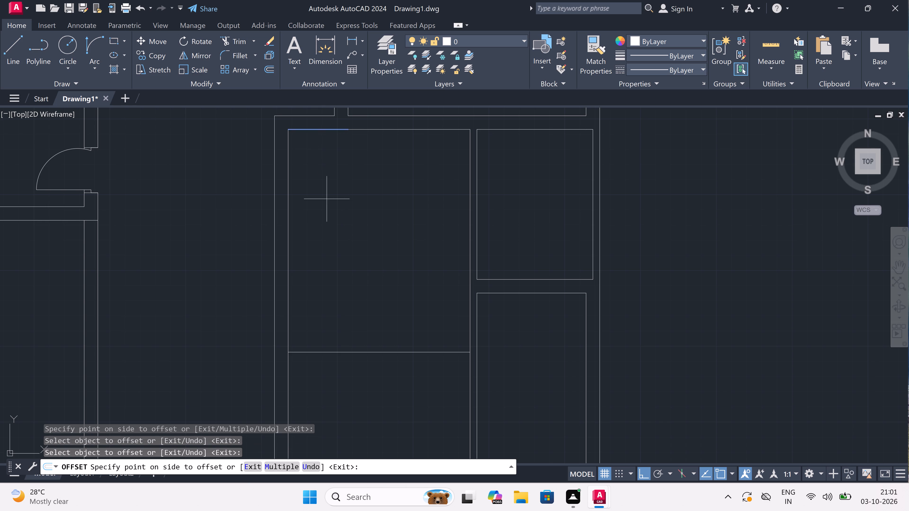
click(328, 205)
scroll(328, 206, down, 2)
scroll(344, 258, up, 2)
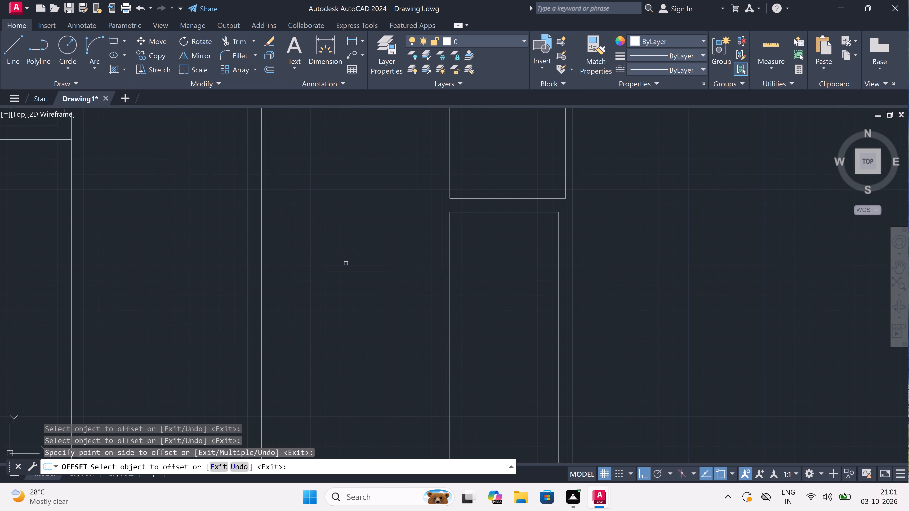
key(Escape)
Offset both segments of the new cross line 9" downward to form the cross wall's thickness.
key(space)
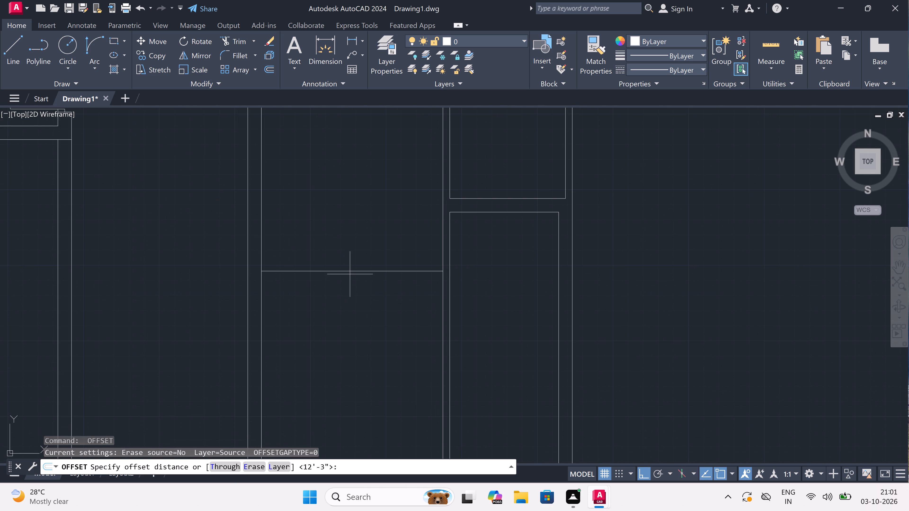
click(349, 270)
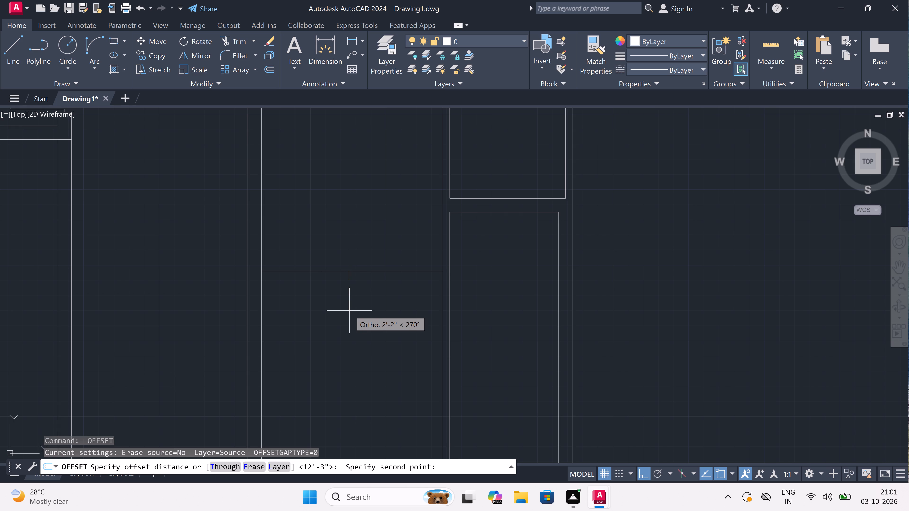
text(9")
key(space)
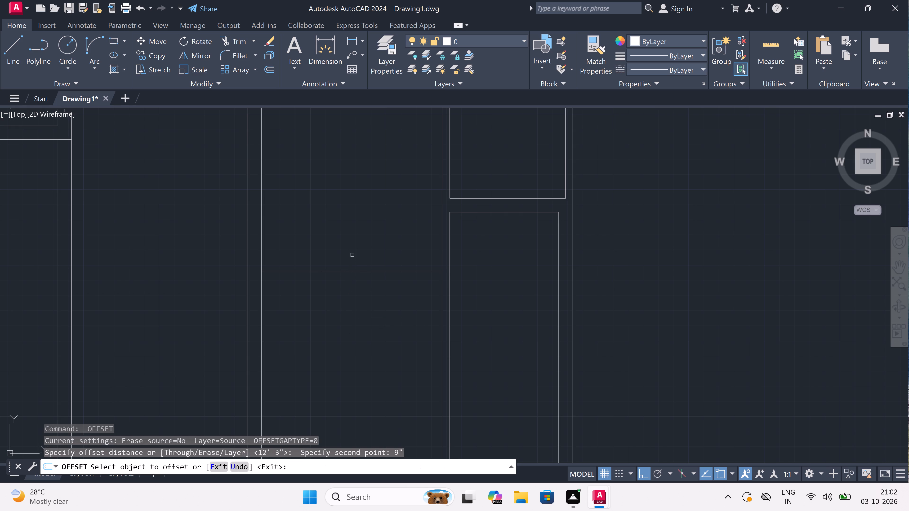
click(348, 271)
click(347, 308)
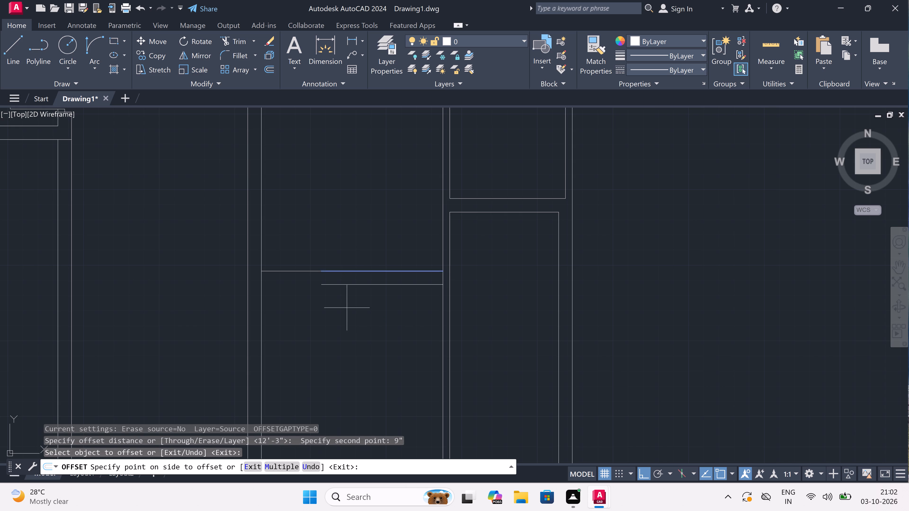
click(302, 272)
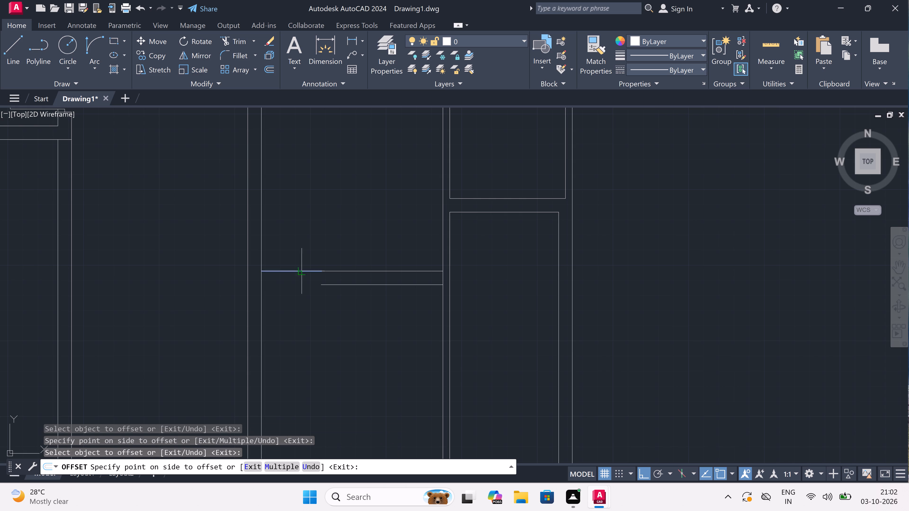
double_click(295, 317)
key(Escape)
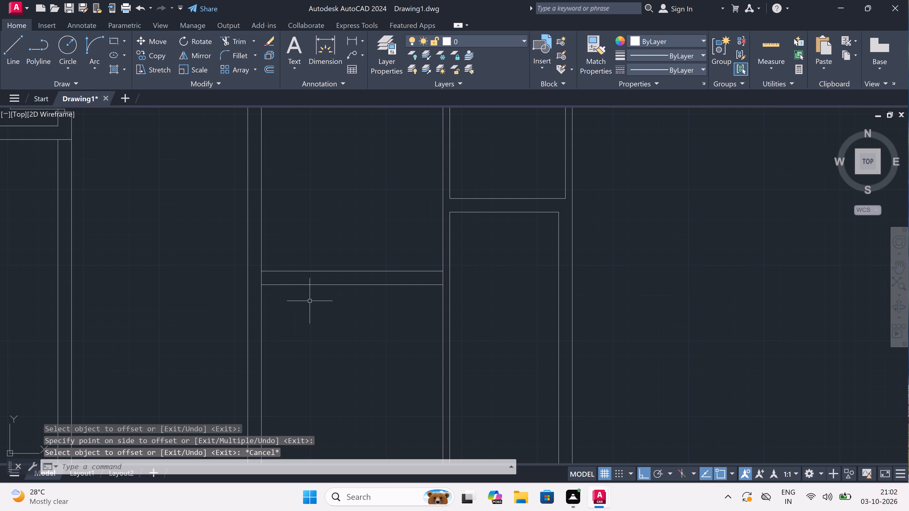
Offset both segments of the new cross wall's lower line 6' downward.
key(space)
double_click(325, 288)
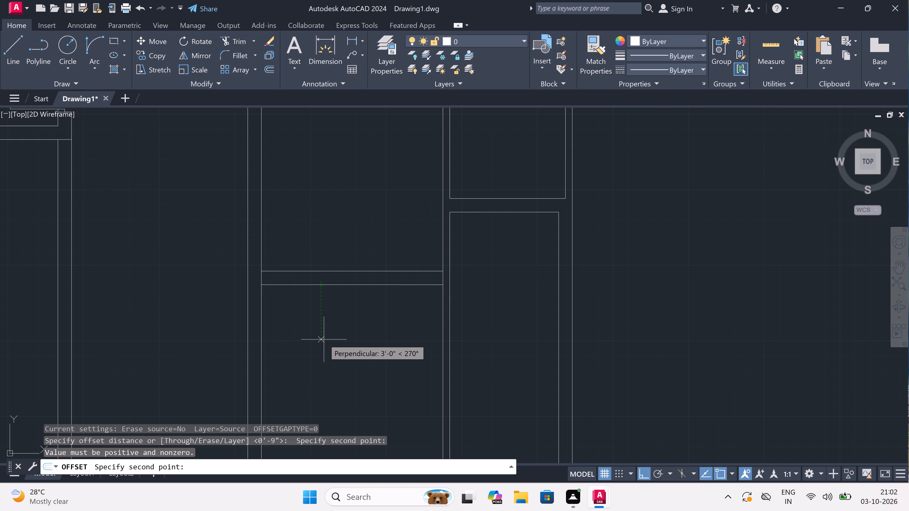
text(6')
key(space)
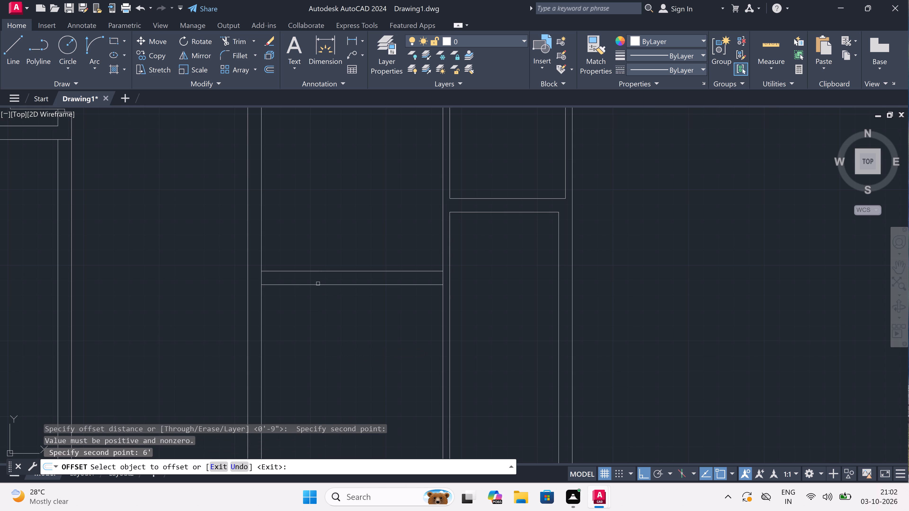
drag(318, 285, 319, 295)
click(327, 348)
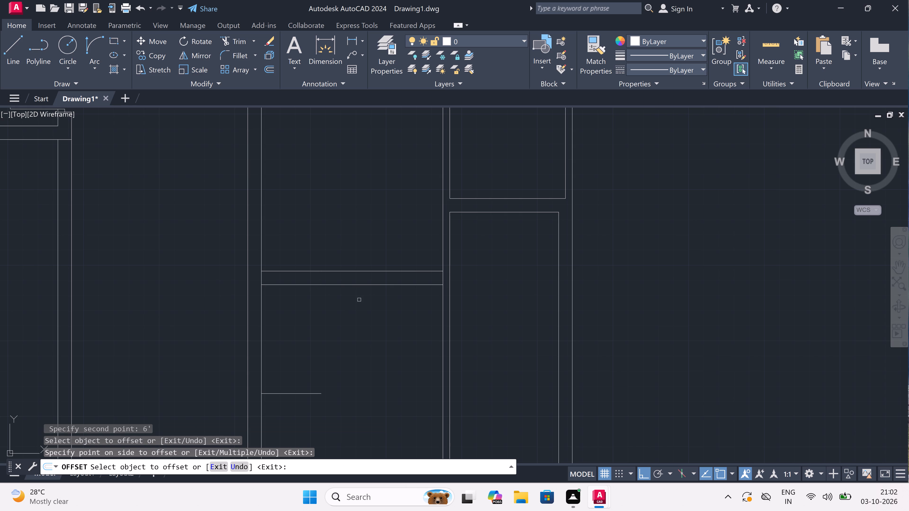
drag(363, 284, 365, 289)
triple_click(367, 339)
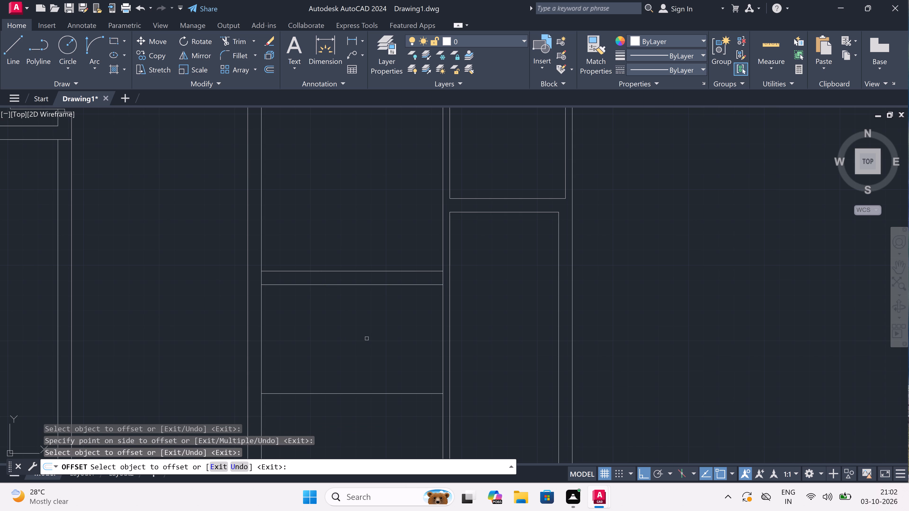
key(Escape)
Offset both segments of the lowest cross line 9" downward to form a second cross wall.
scroll(367, 339, down, 2)
scroll(334, 397, up, 1)
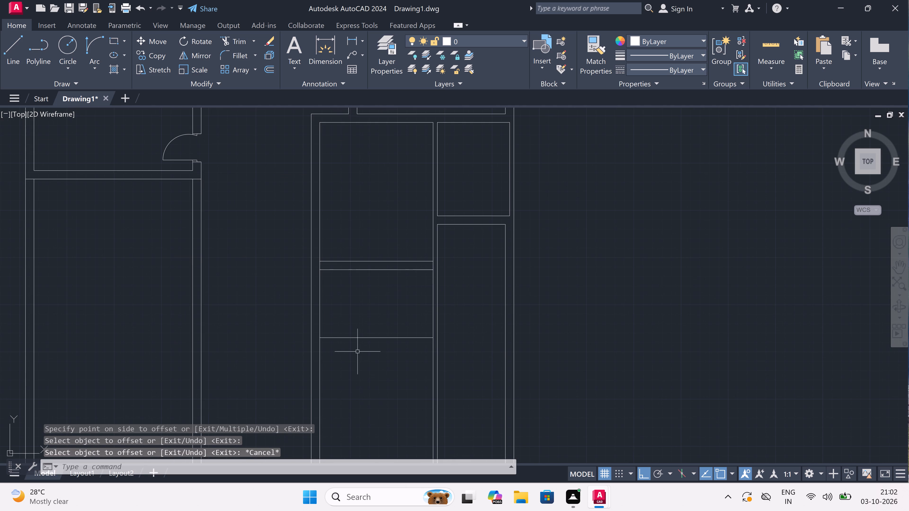
key(space)
click(357, 340)
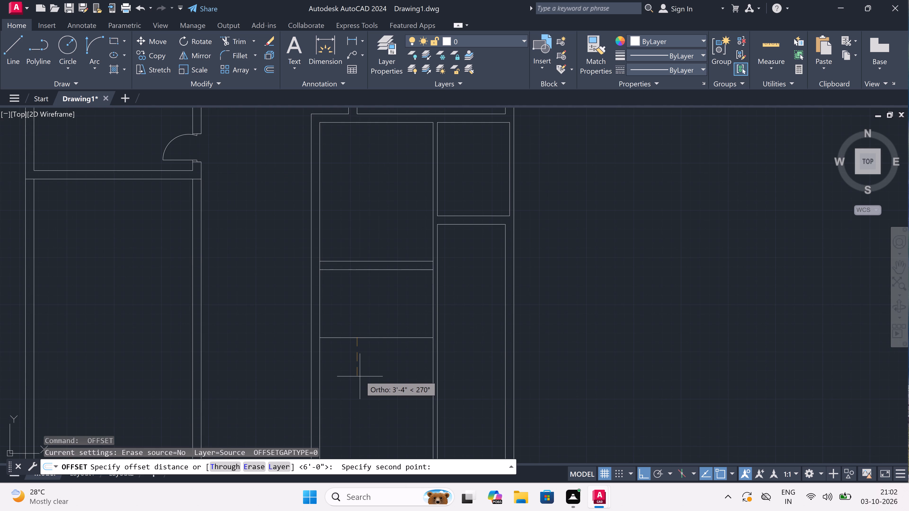
text(9")
key(space)
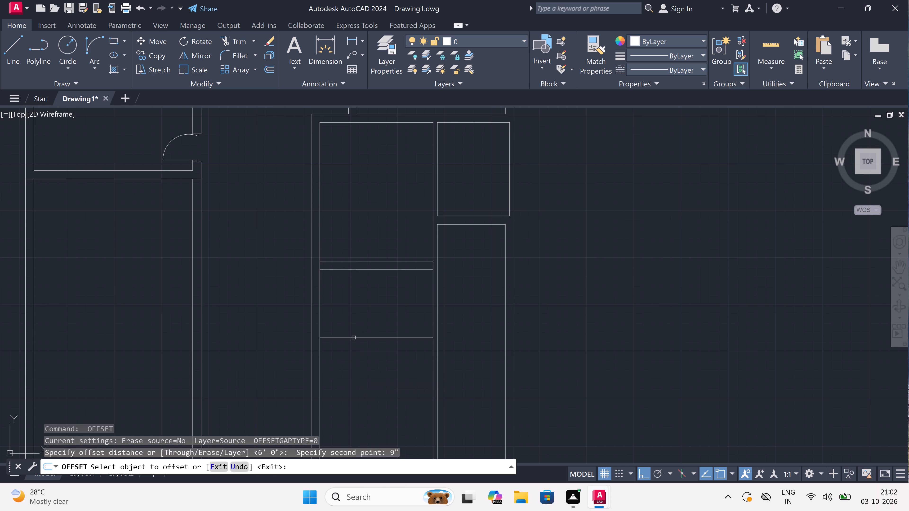
double_click(354, 338)
click(353, 355)
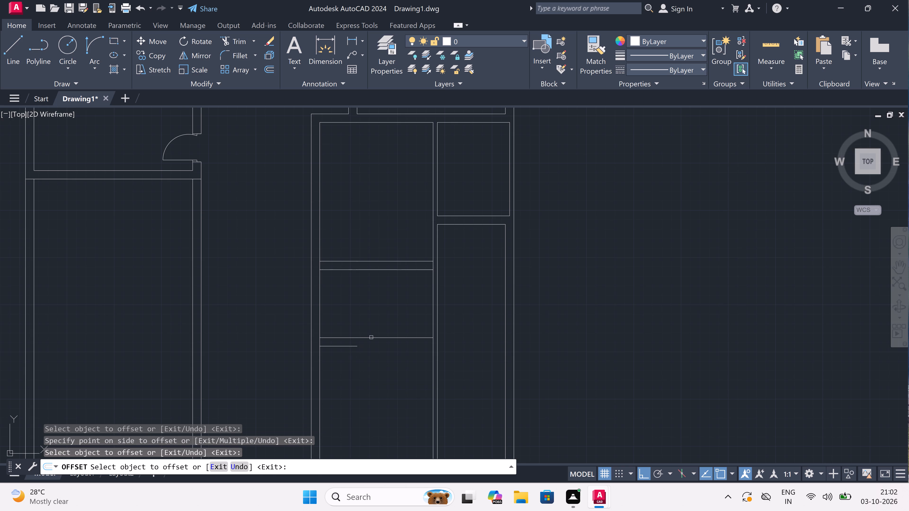
click(371, 337)
double_click(369, 352)
key(Escape)
Draw two short jamb lines across the left wall, near the top and bottom of the 6' deep room.
text(l)
key(space)
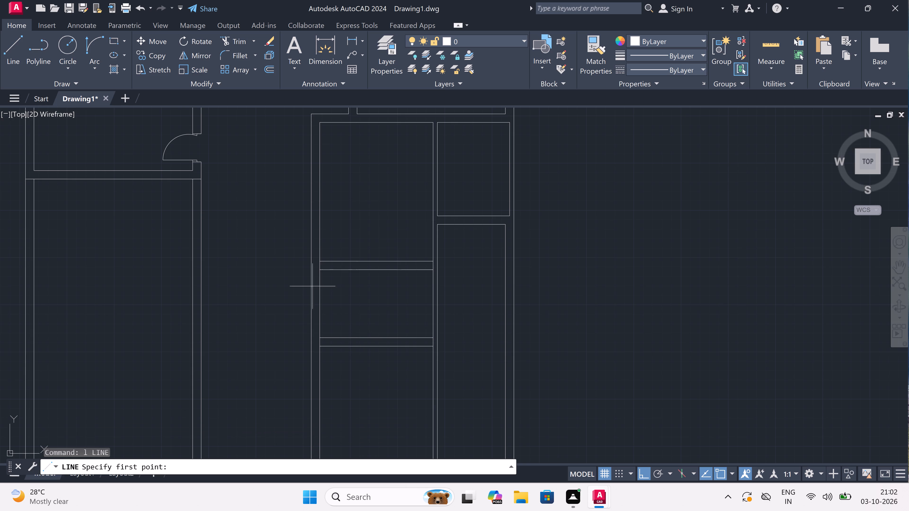
scroll(314, 283, up, 2)
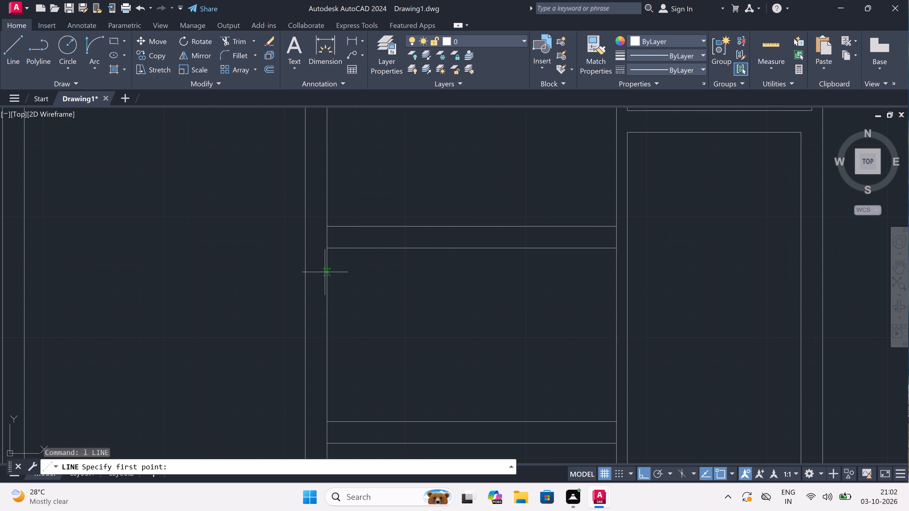
click(326, 269)
click(309, 268)
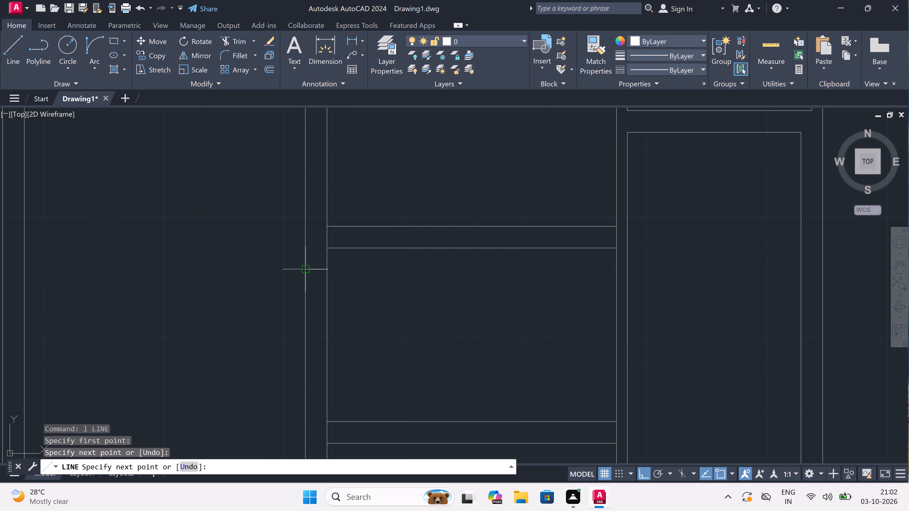
key(Escape)
key(space)
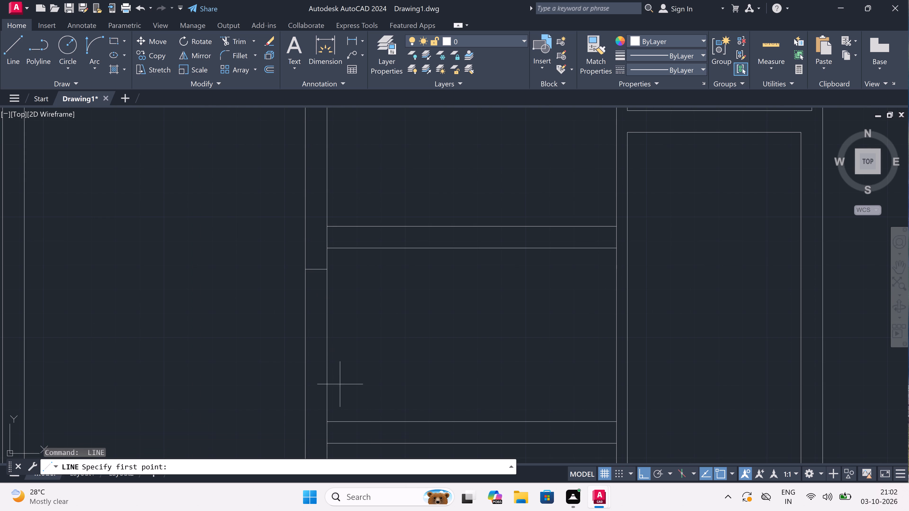
click(326, 392)
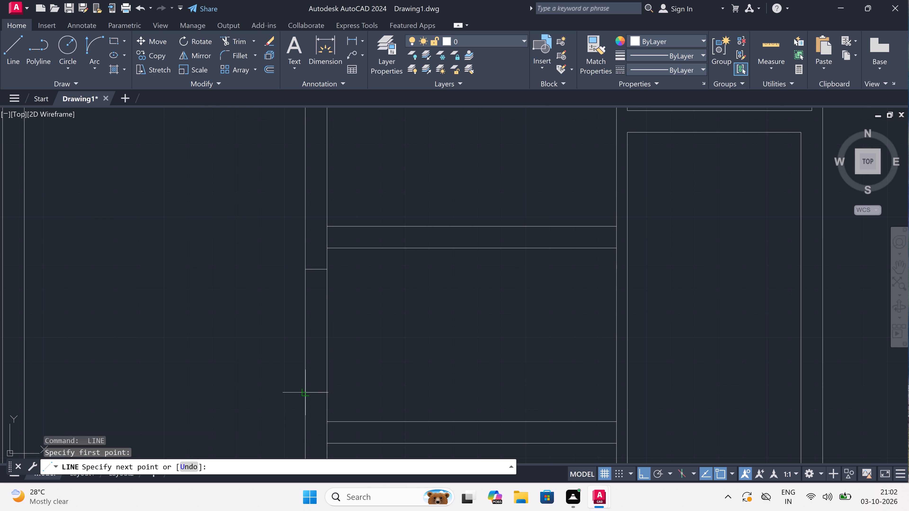
click(305, 392)
key(Escape)
Trim both left wall lines between the two jamb lines to open a gap into the 6' deep room.
key(t)
key(r)
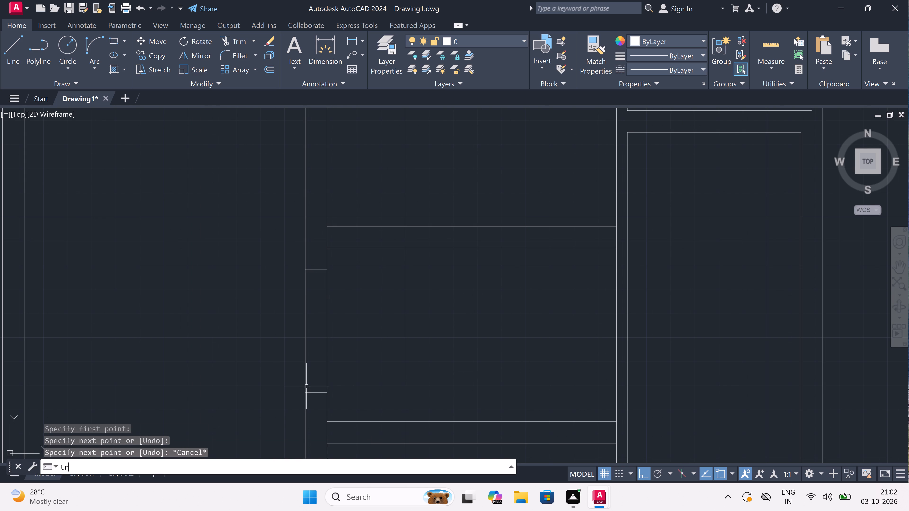
key(space)
click(376, 335)
click(231, 326)
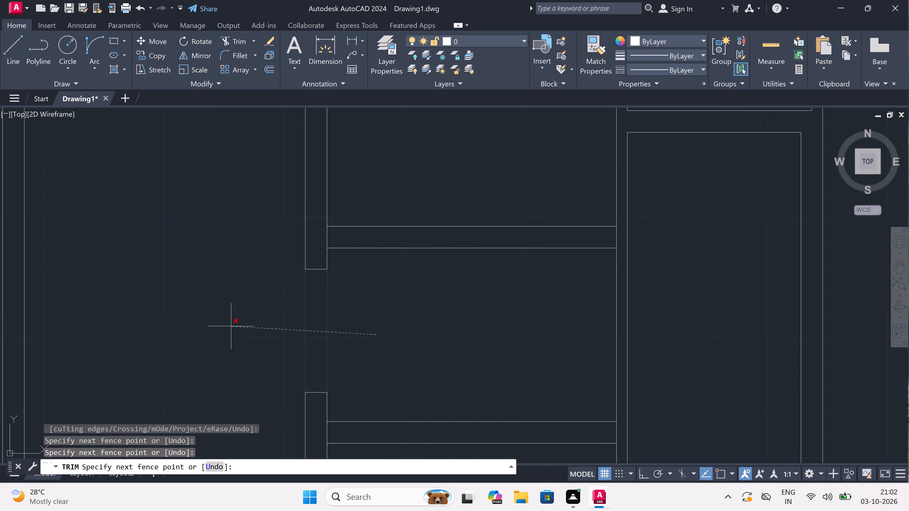
Trim the left wall's inner line where the upper and lower cross walls of the 6' room join it.
double_click(326, 238)
scroll(326, 237, down, 1)
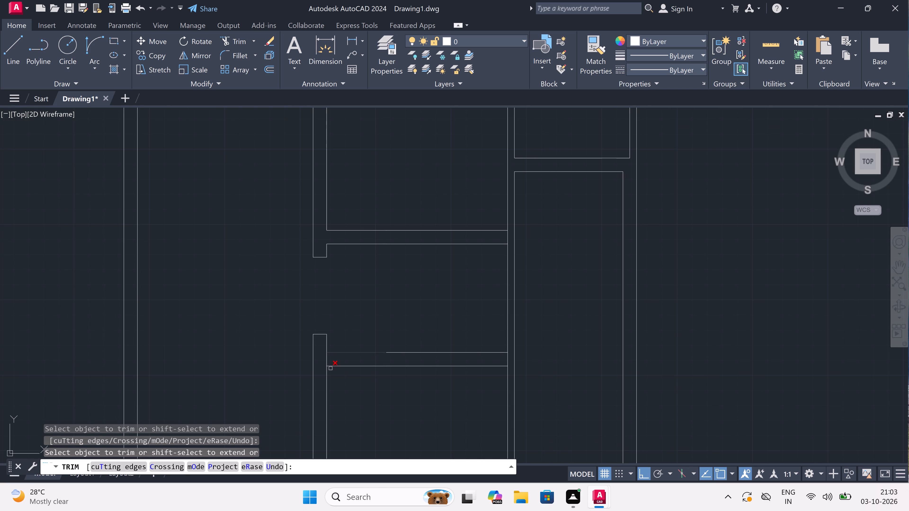
scroll(327, 378, up, 3)
click(309, 299)
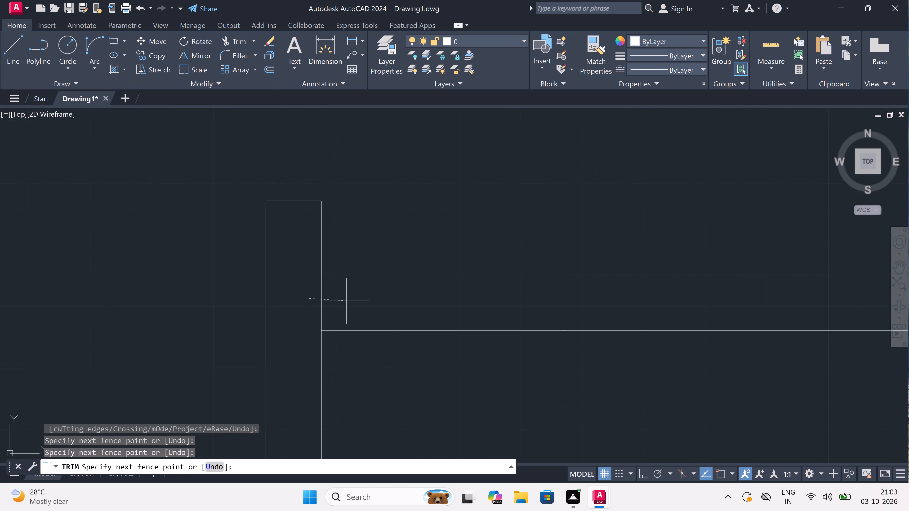
click(373, 302)
scroll(373, 302, down, 5)
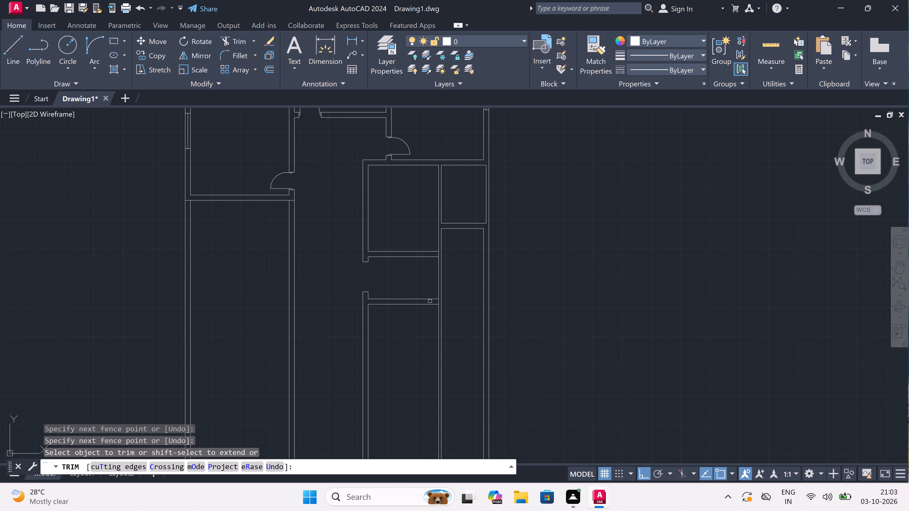
Trim the right-hand partition's near line where the upper and lower cross walls of the 6' room meet it.
scroll(446, 248, up, 4)
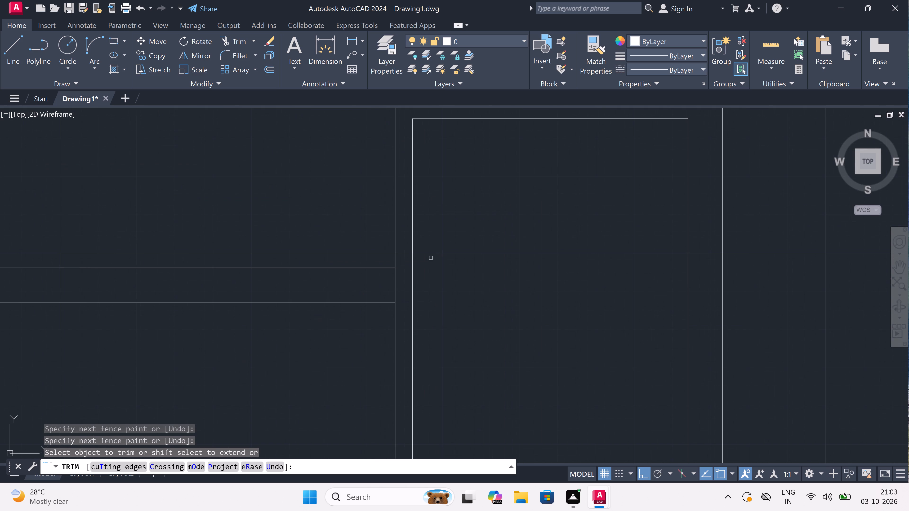
click(397, 278)
scroll(397, 278, down, 4)
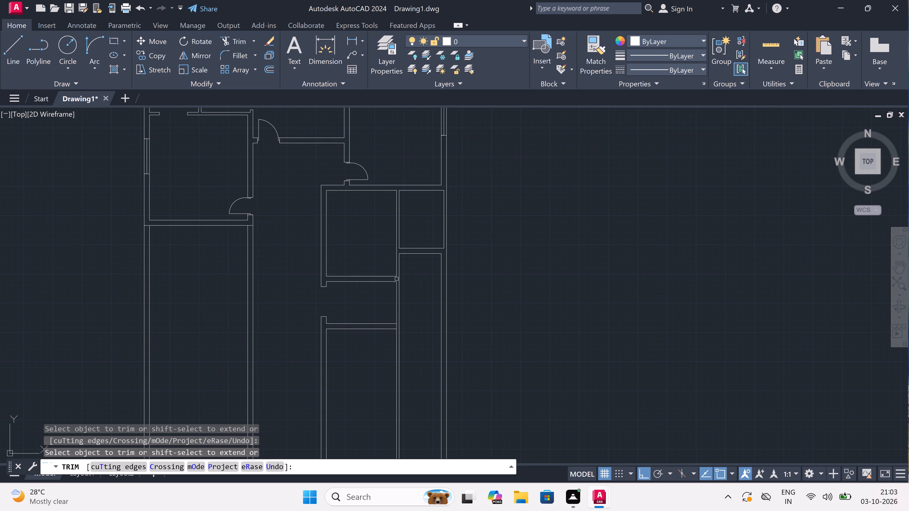
scroll(397, 327, up, 3)
click(394, 323)
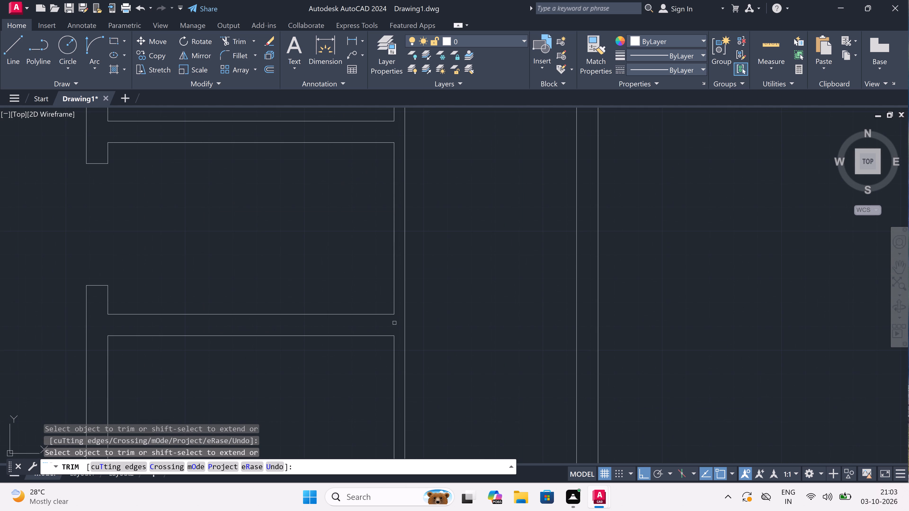
scroll(394, 323, down, 3)
scroll(367, 300, up, 1)
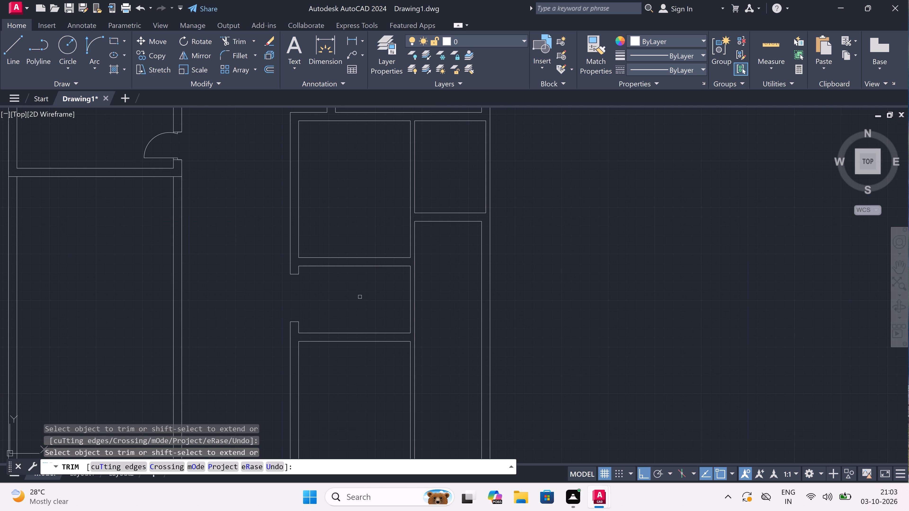
key(Escape)
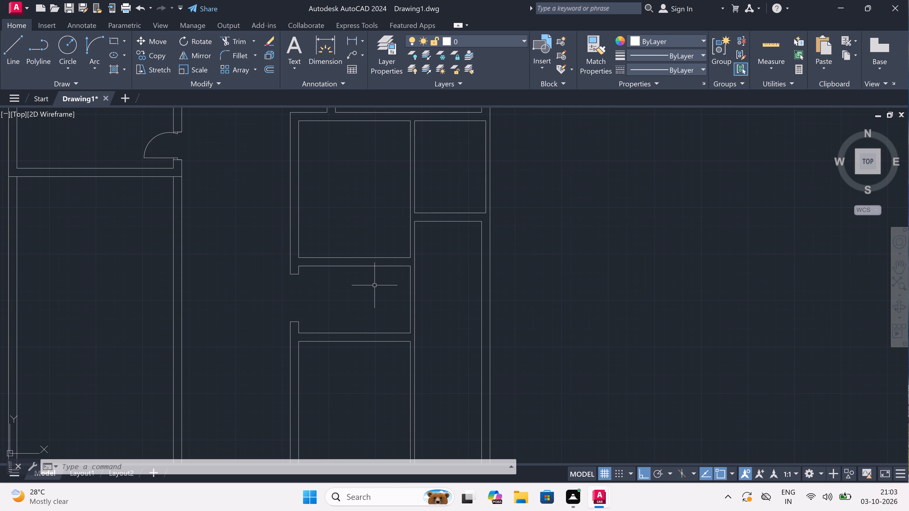
Draw a 9" thick vertical wall across the 6' deep room, between its upper and lower cross walls.
text(l)
key(space)
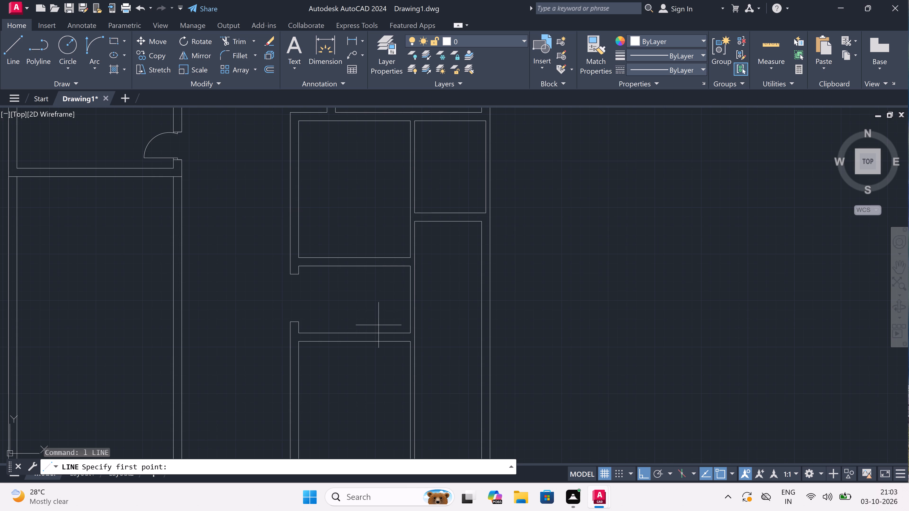
double_click(382, 333)
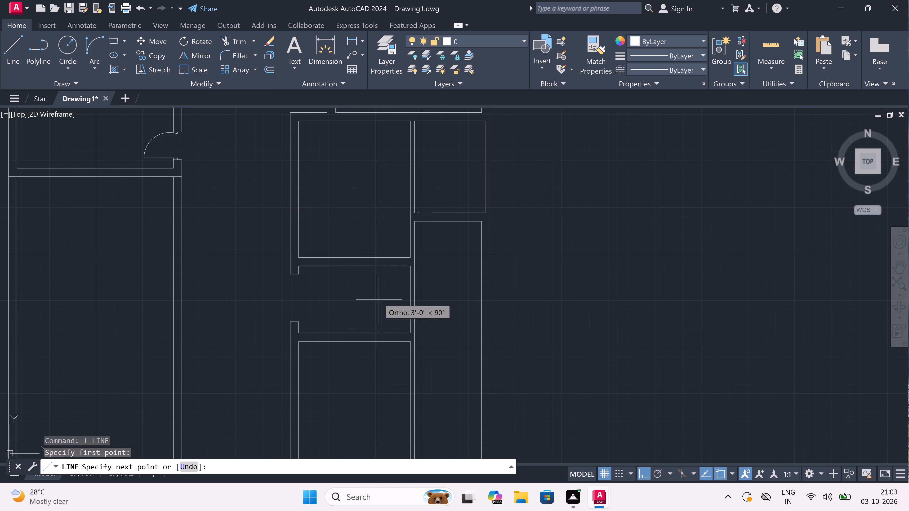
click(380, 268)
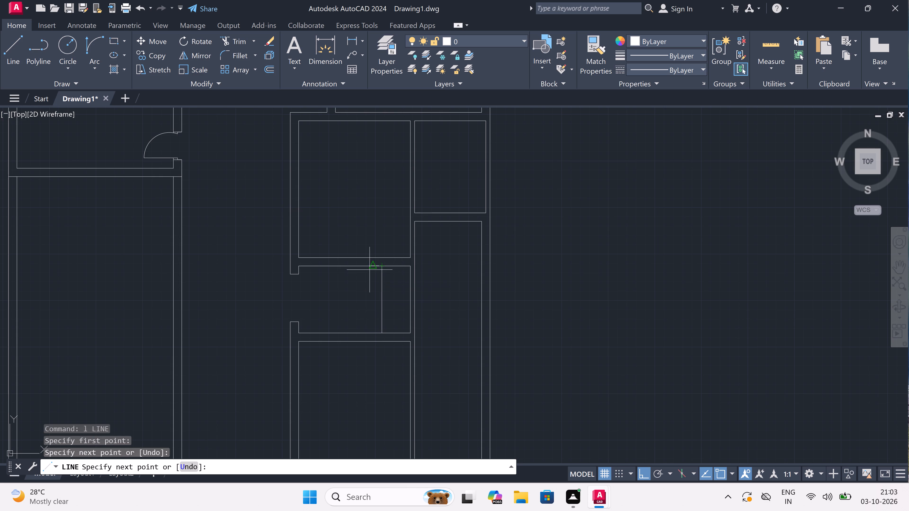
text(9")
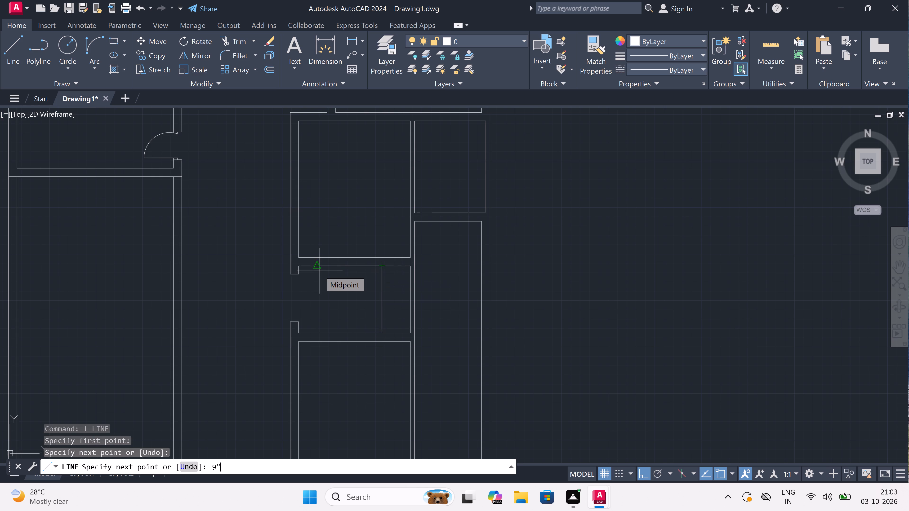
key(space)
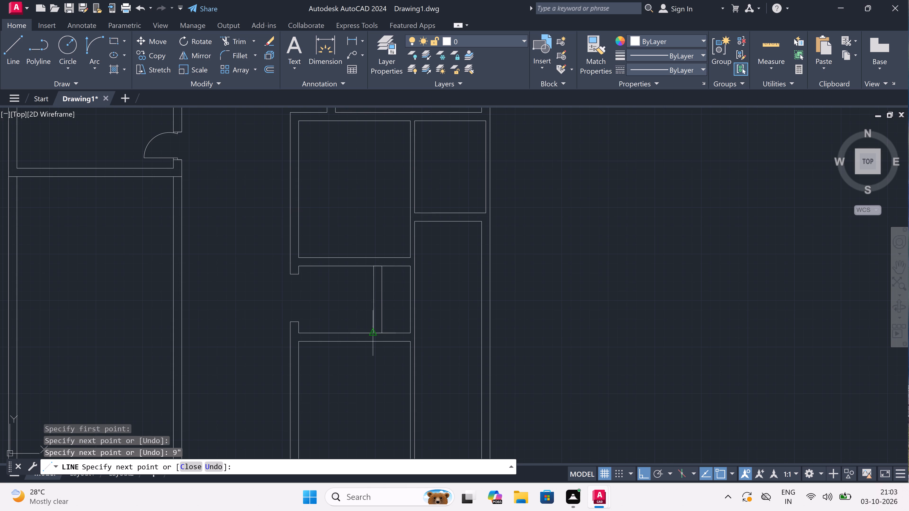
scroll(370, 329, up, 3)
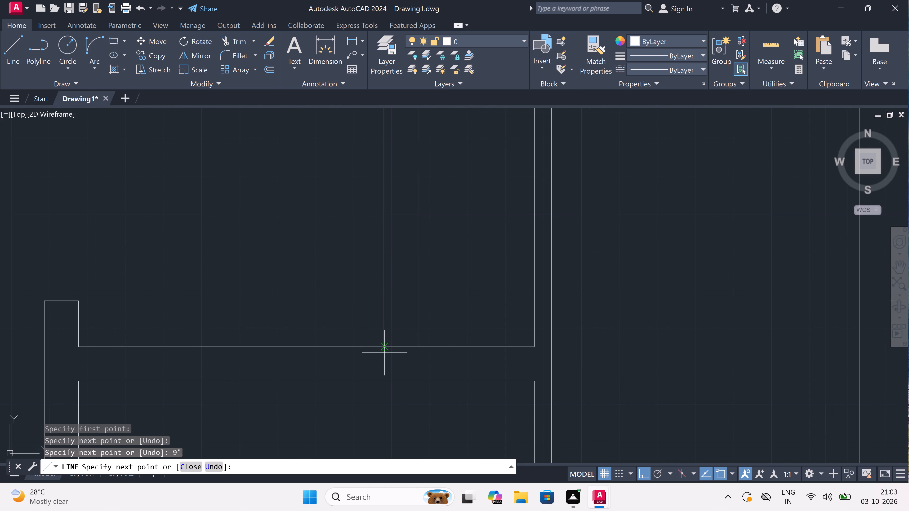
click(384, 351)
key(Escape)
Draw a lower jamb line across the new 9" wall, with a 2" upward stub from its midpoint and a 3' door line leftward.
key(space)
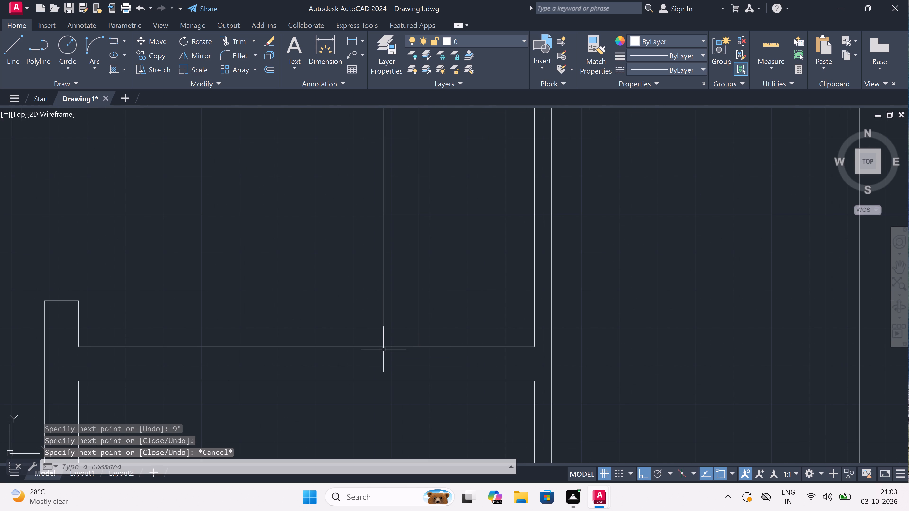
scroll(383, 349, down, 2)
scroll(379, 314, up, 2)
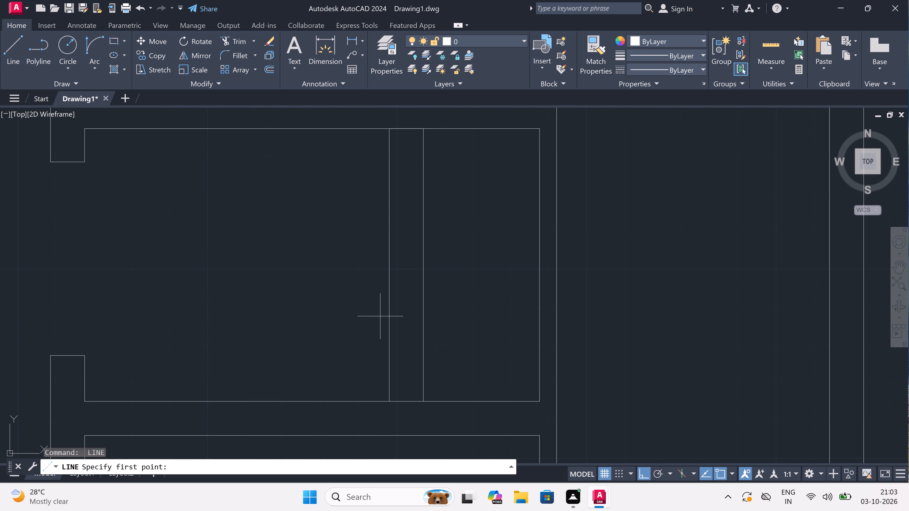
click(390, 374)
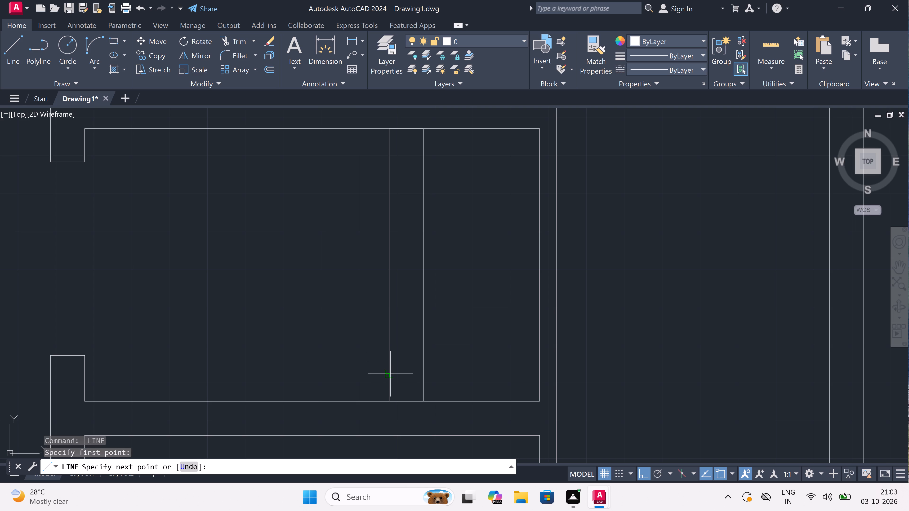
double_click(421, 376)
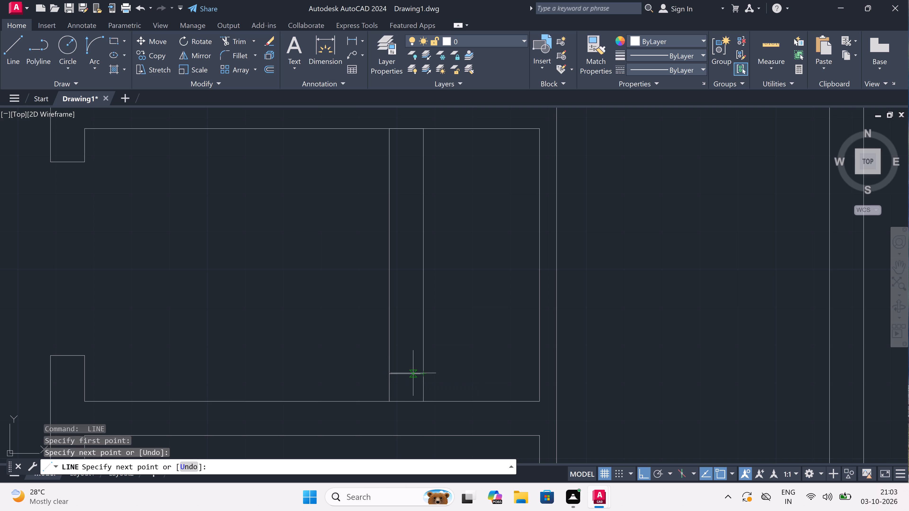
click(404, 373)
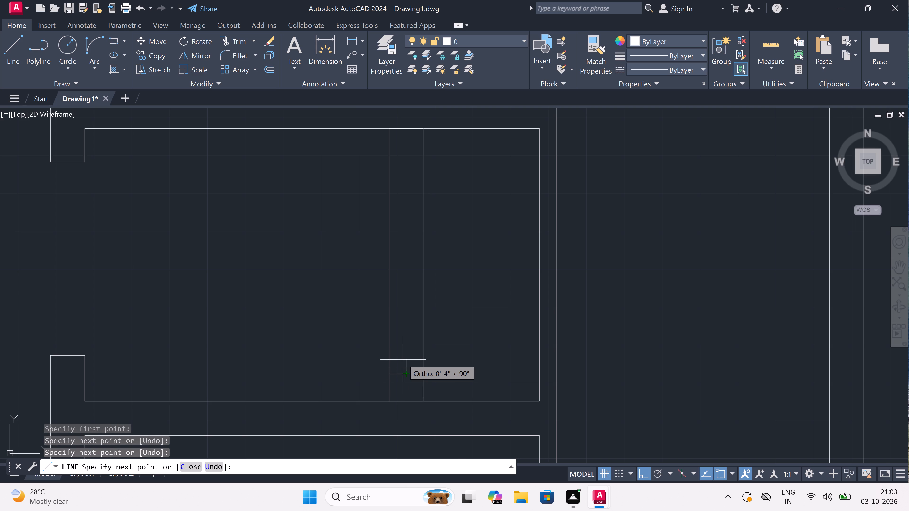
text(2")
key(space)
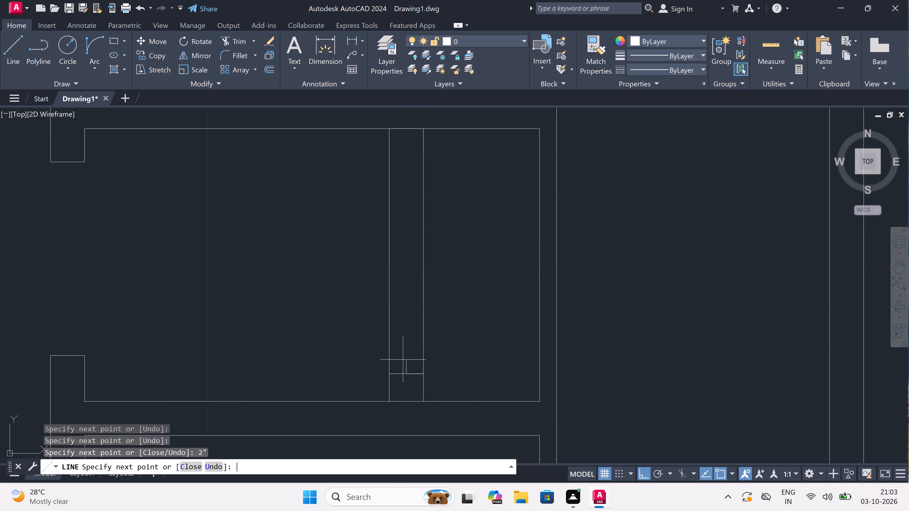
text(3')
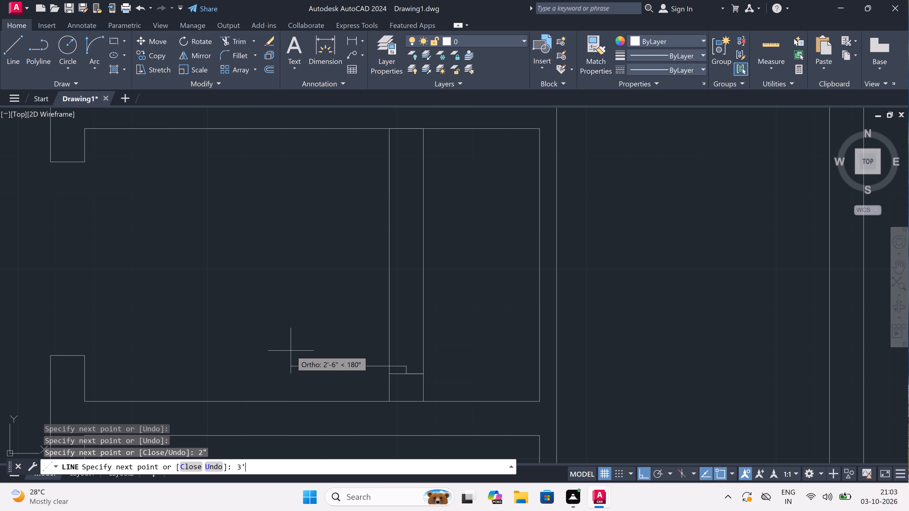
key(space)
key(Escape)
Draw an upper jamb line across the 9" wall, with a 2" downward stub from its midpoint and a 3' door line leftward.
key(space)
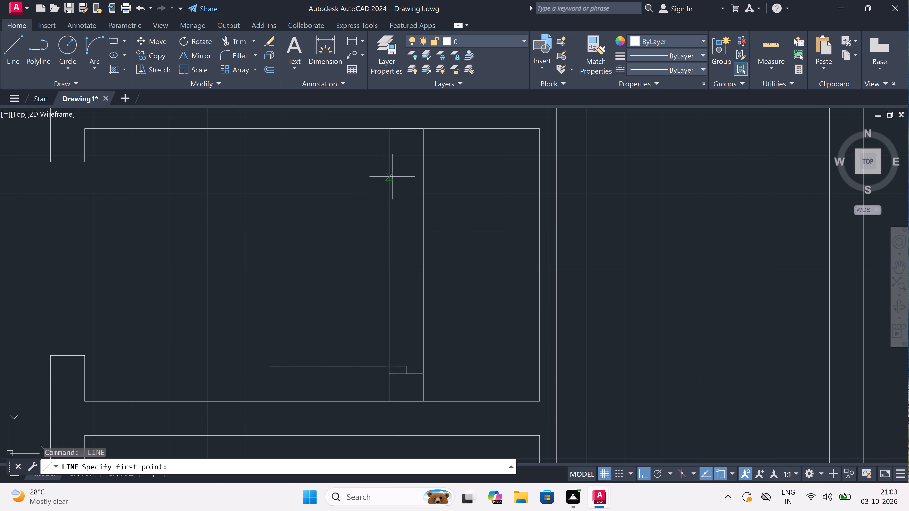
click(390, 187)
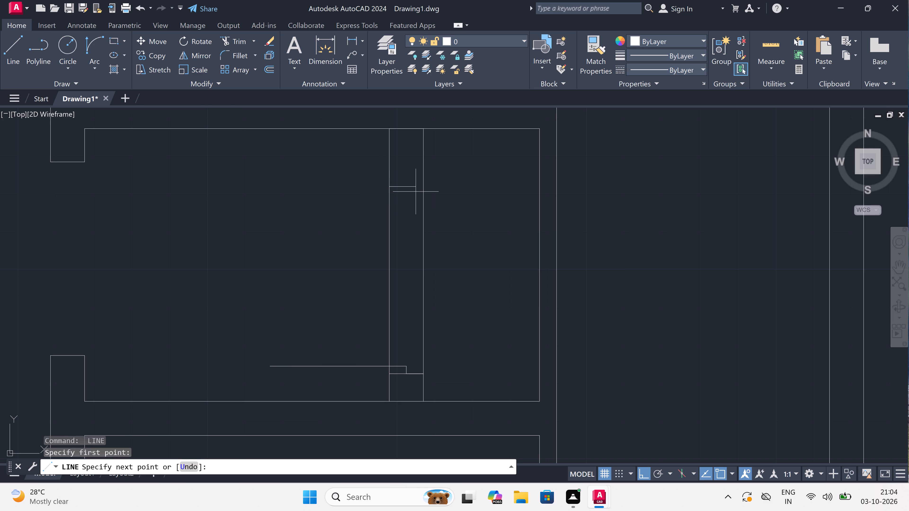
click(420, 189)
click(408, 186)
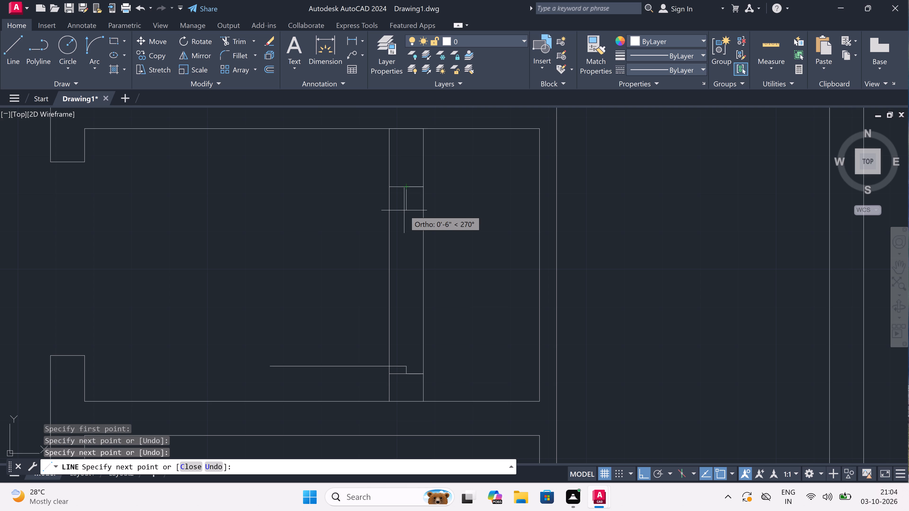
key(2)
text(")
key(space)
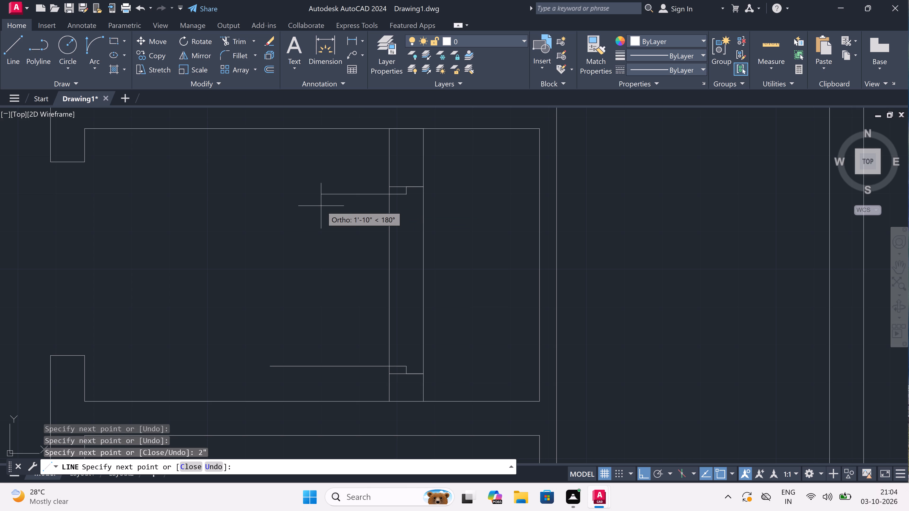
text(3')
key(space)
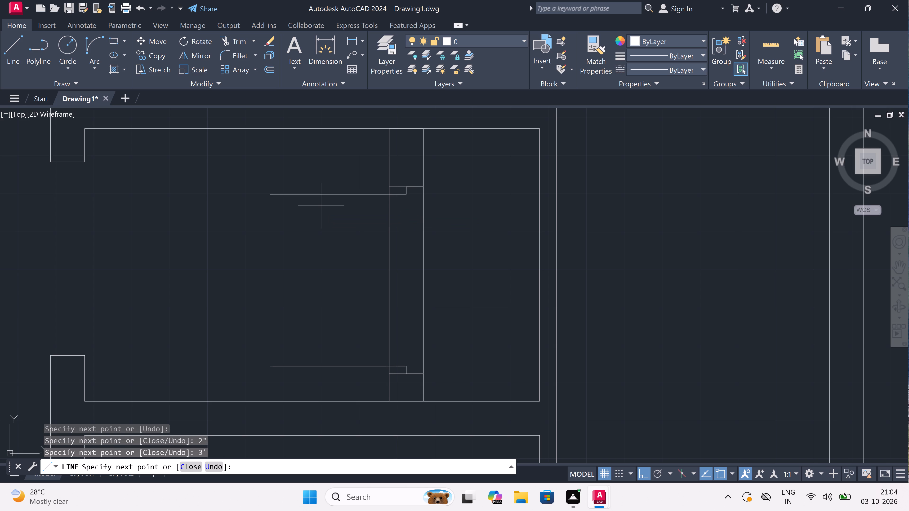
key(Escape)
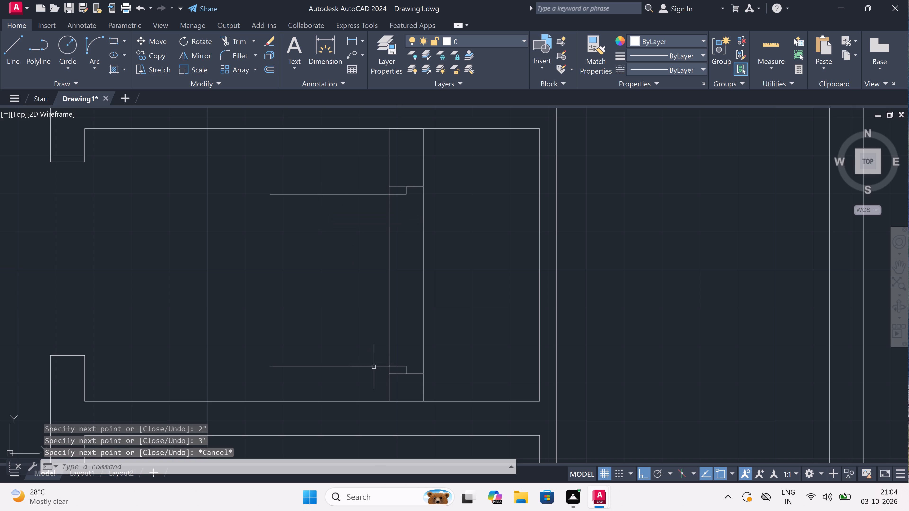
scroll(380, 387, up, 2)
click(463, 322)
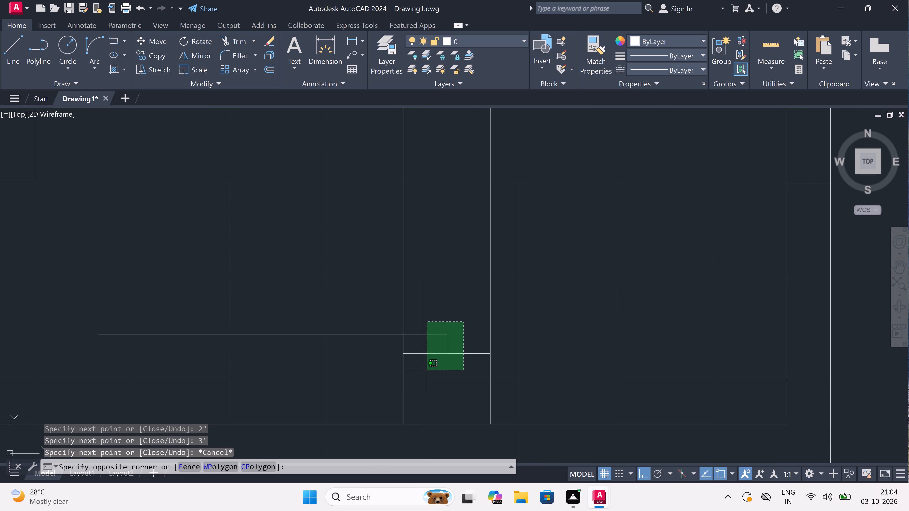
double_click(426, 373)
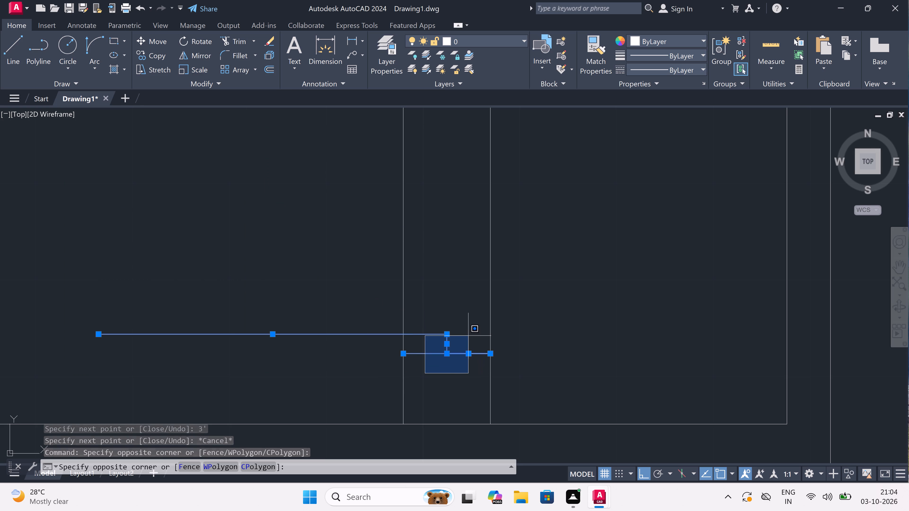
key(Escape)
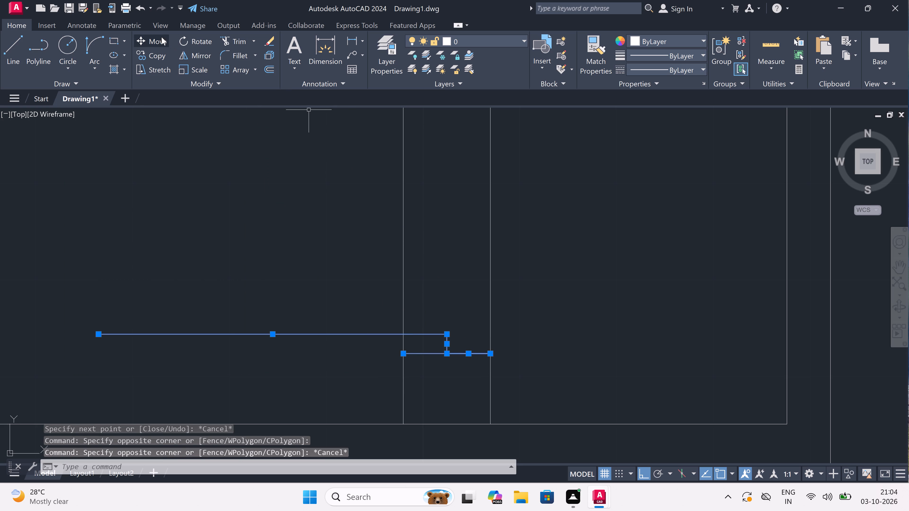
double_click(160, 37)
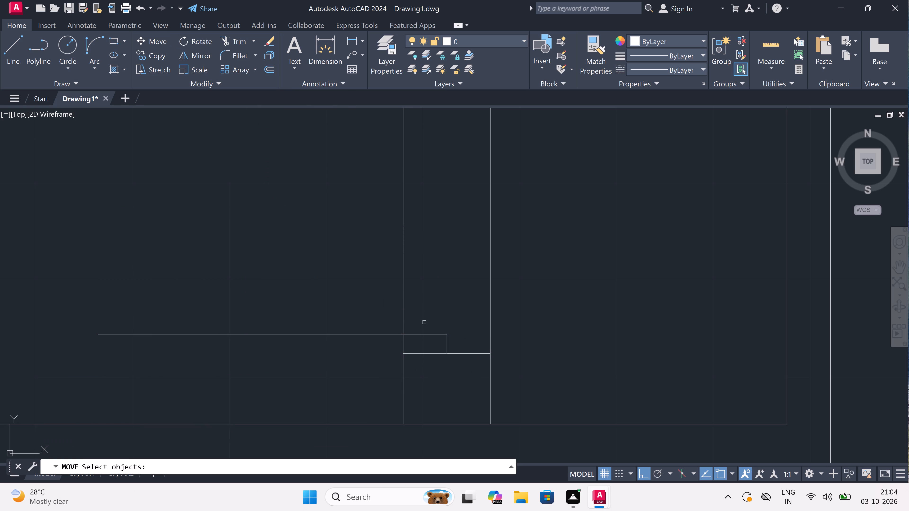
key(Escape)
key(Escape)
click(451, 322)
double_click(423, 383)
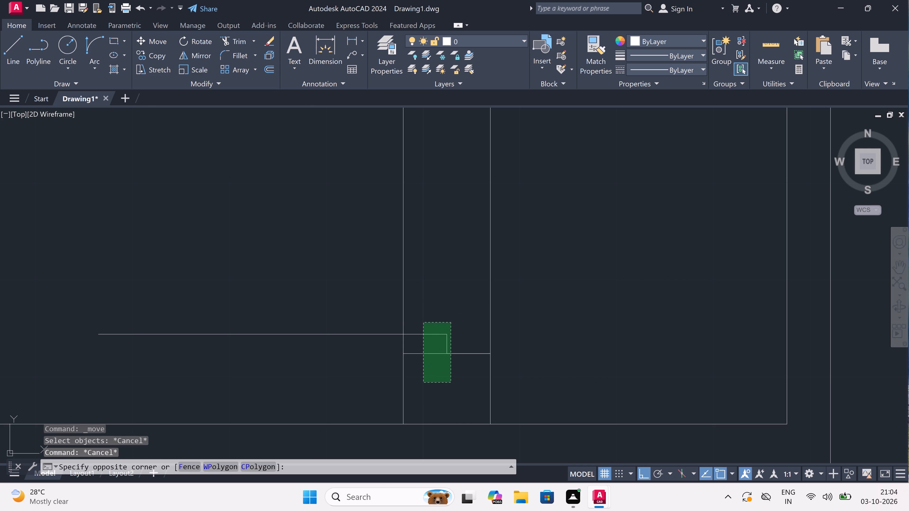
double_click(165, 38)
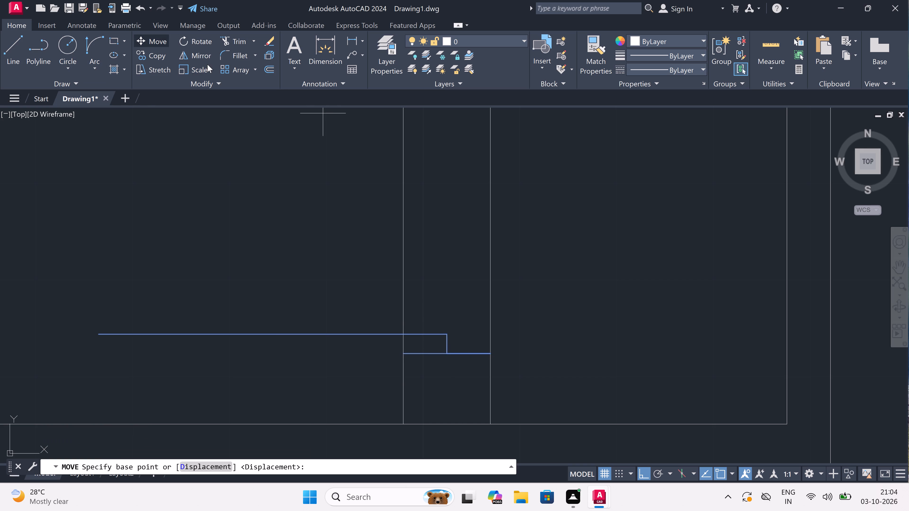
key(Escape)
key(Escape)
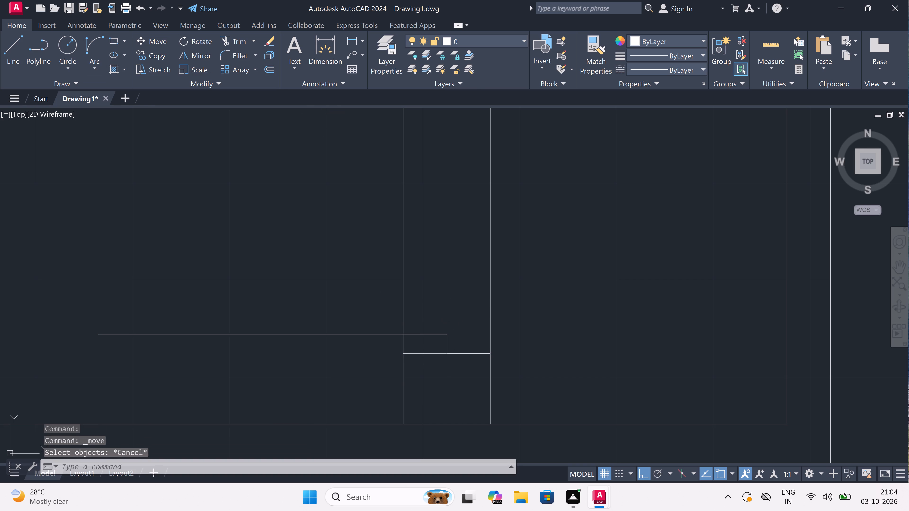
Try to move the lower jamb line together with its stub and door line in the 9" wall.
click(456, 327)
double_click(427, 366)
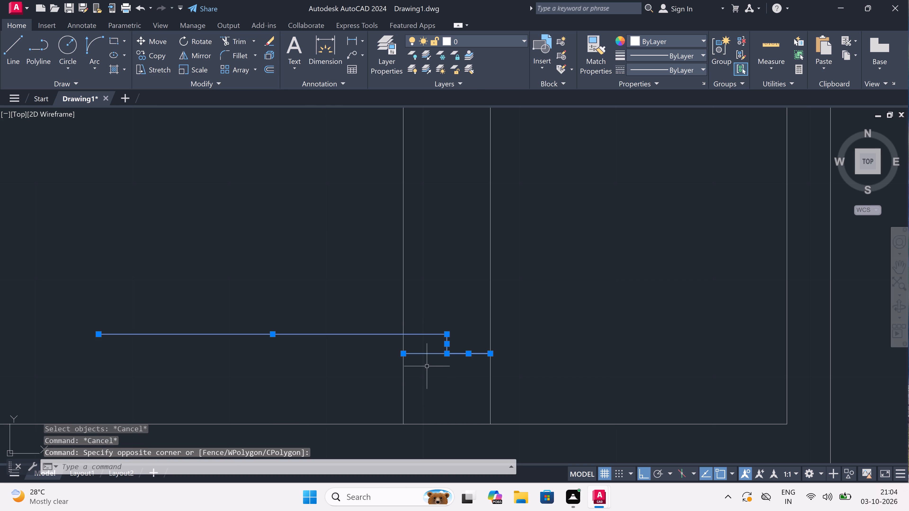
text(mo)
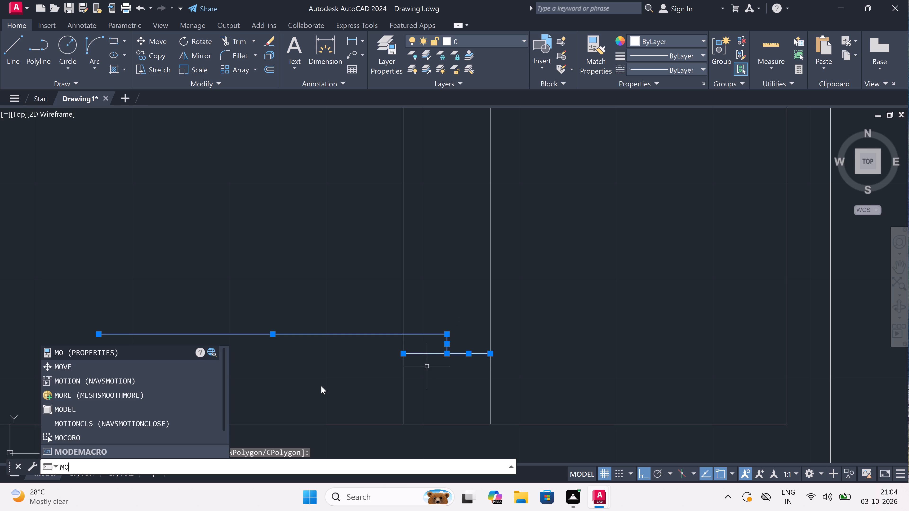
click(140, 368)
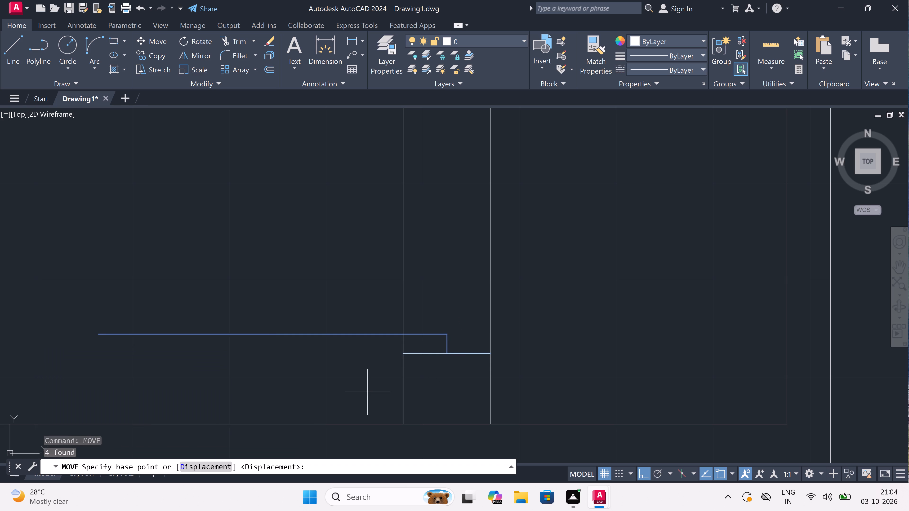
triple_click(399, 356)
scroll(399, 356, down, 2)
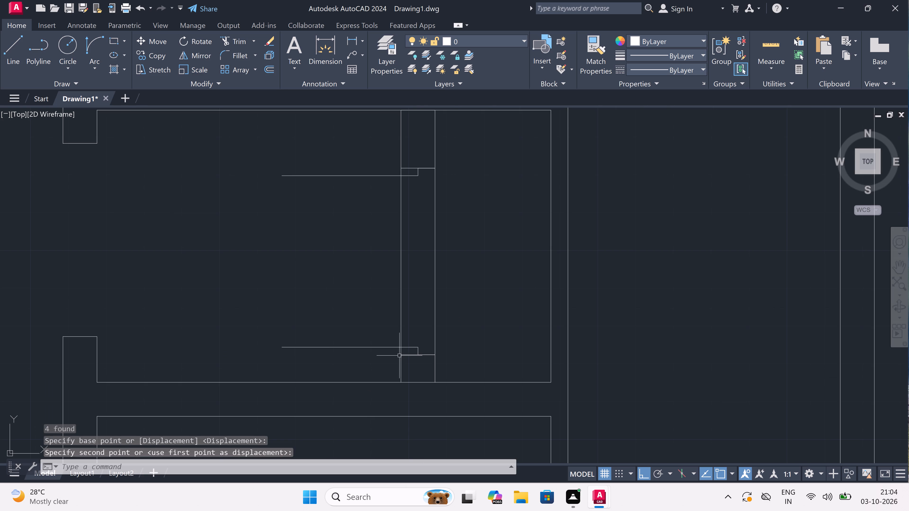
Move the lower jamb line, stub and door line straight up until the jamb is about as far from its cross wall as the upper one.
scroll(403, 361, up, 3)
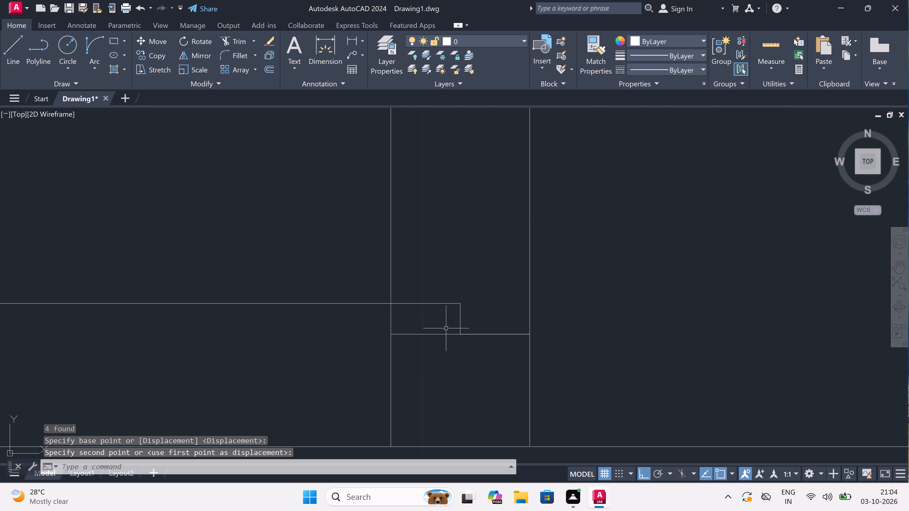
click(470, 295)
triple_click(408, 384)
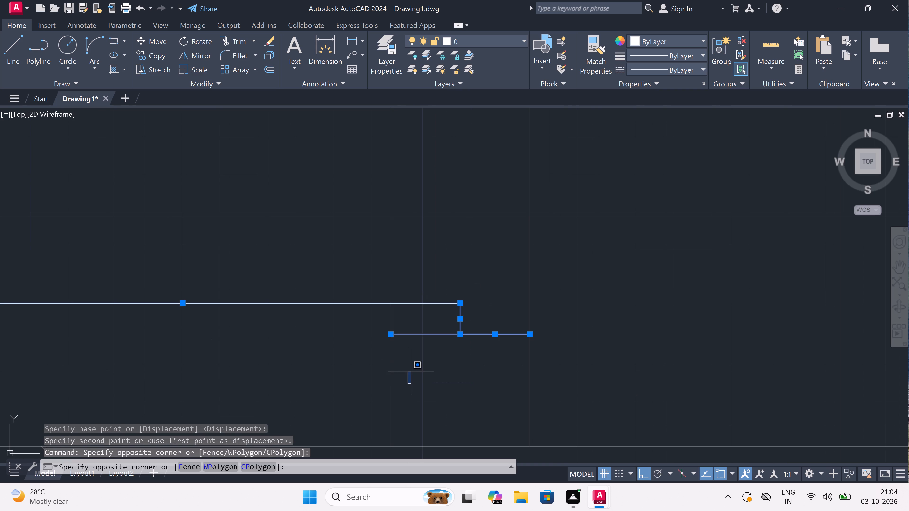
text(mo)
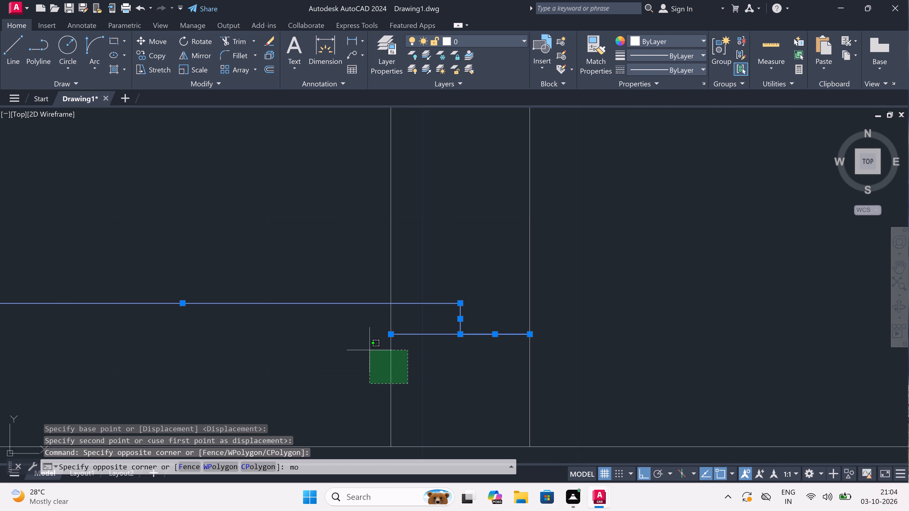
key(Escape)
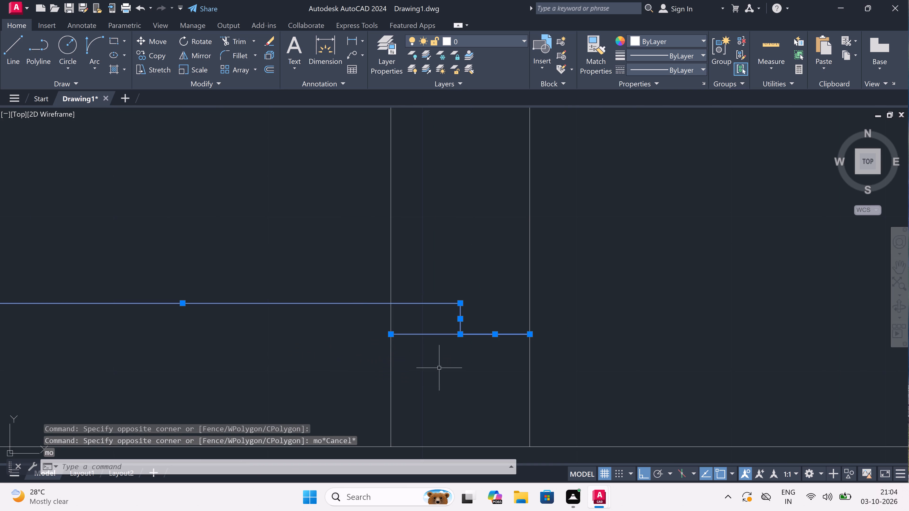
key(m)
key(o)
key(v)
key(e)
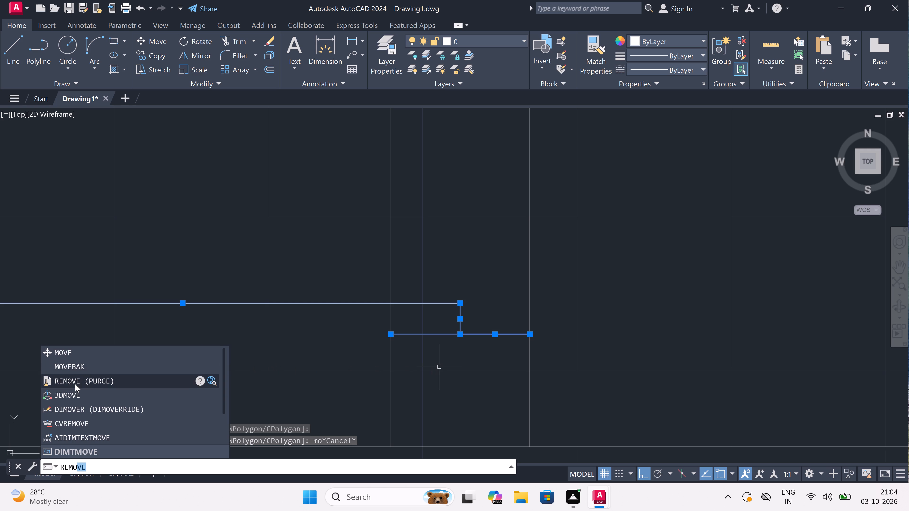
double_click(103, 352)
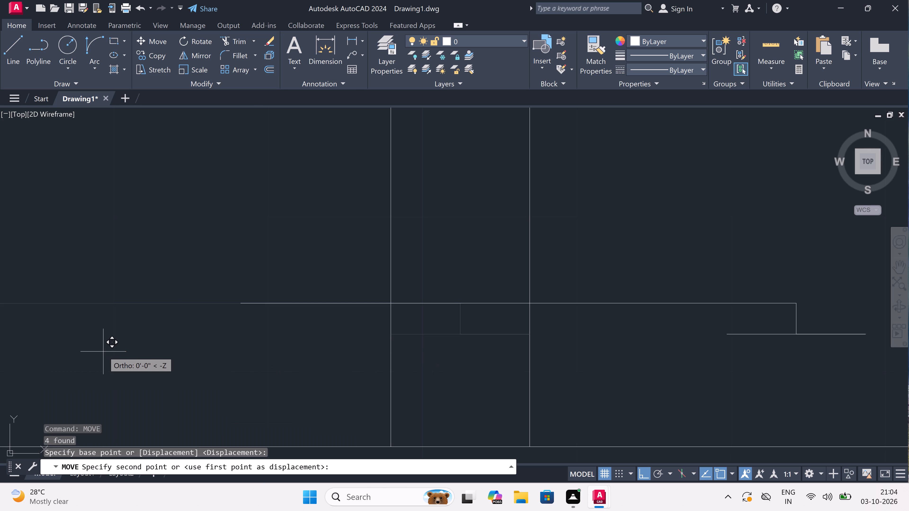
scroll(263, 333, down, 3)
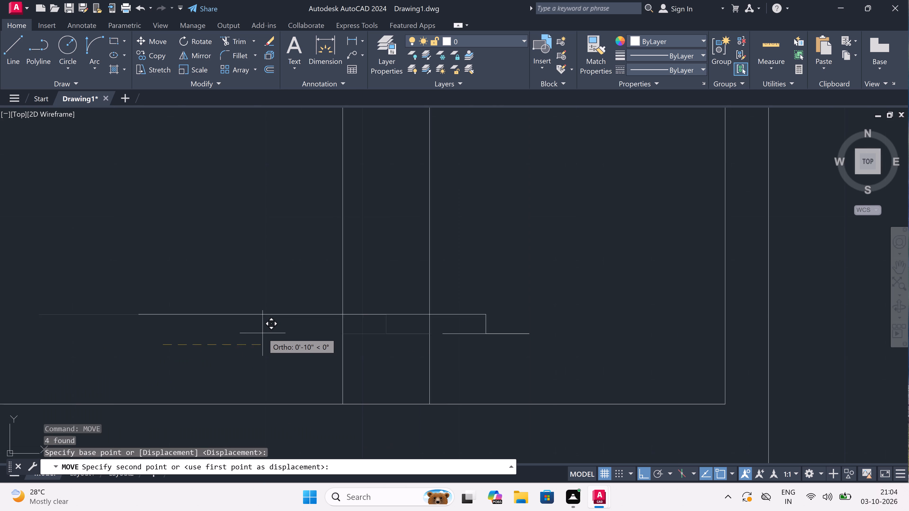
scroll(243, 285, up, 2)
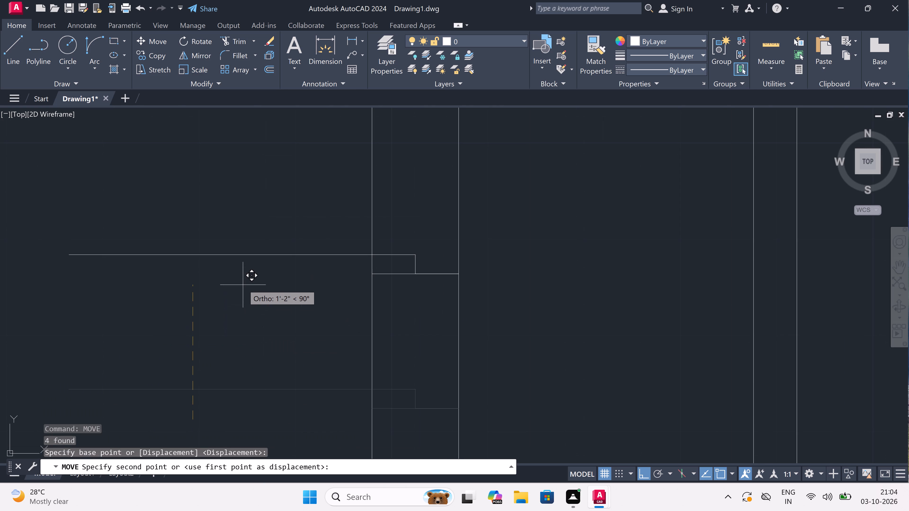
scroll(243, 285, down, 3)
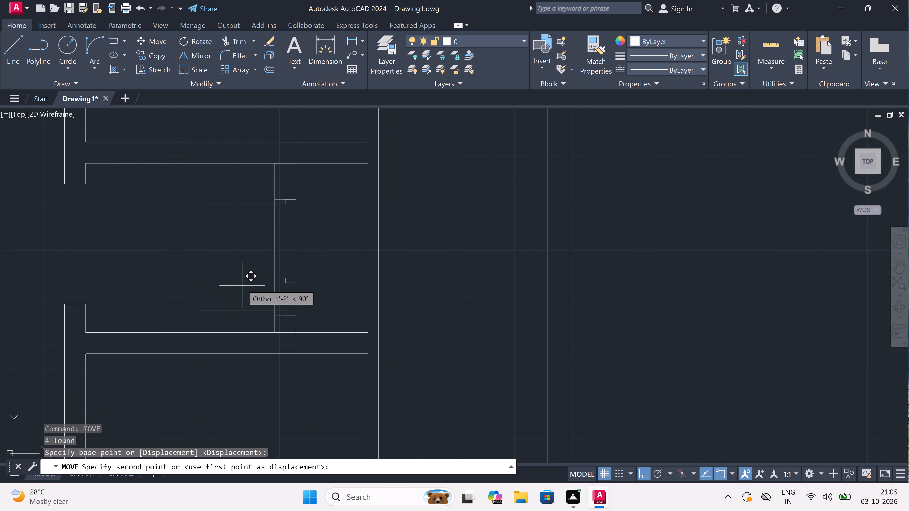
click(239, 300)
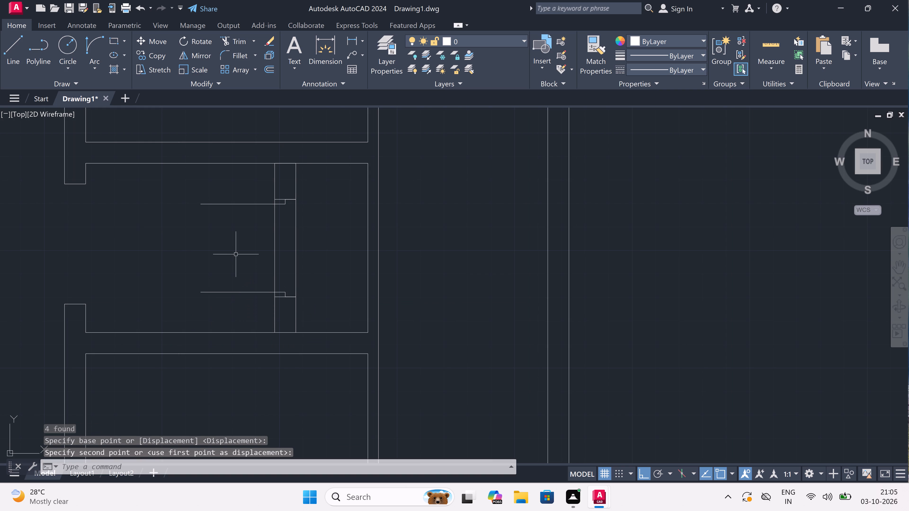
Draw a horizontal reference line about 3" long leftward from the midpoint of the 9" wall's left line, between the door lines.
key(l)
key(space)
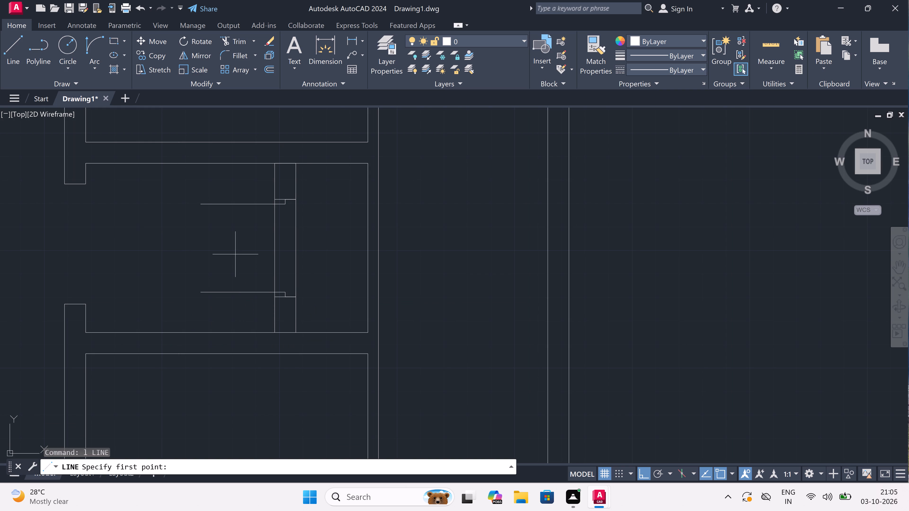
scroll(223, 239, up, 1)
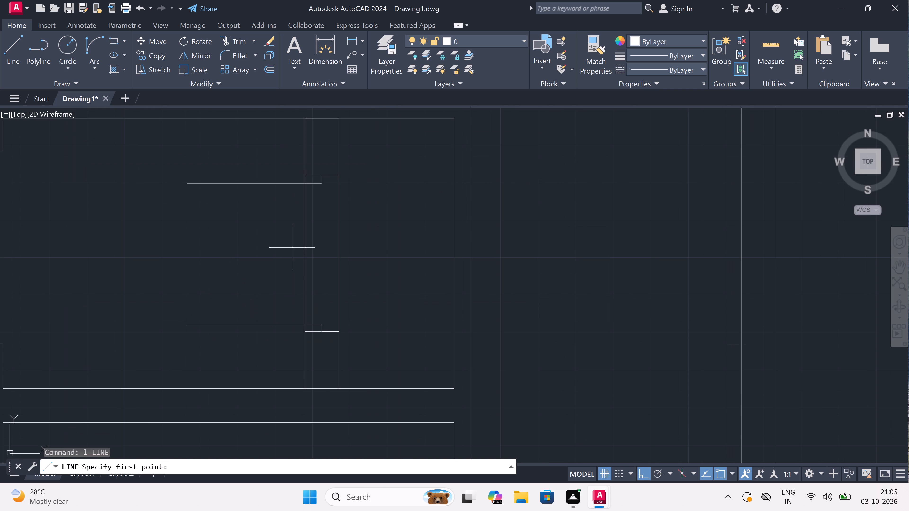
click(303, 250)
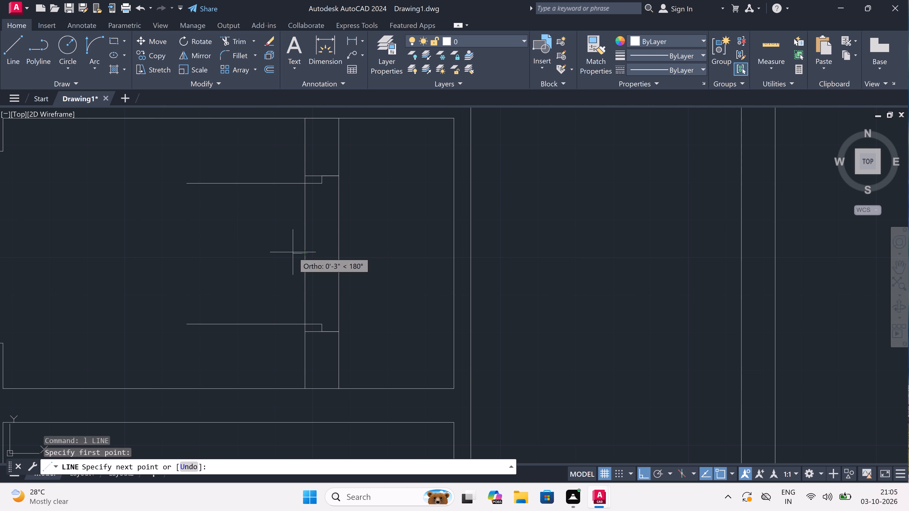
click(293, 252)
key(Escape)
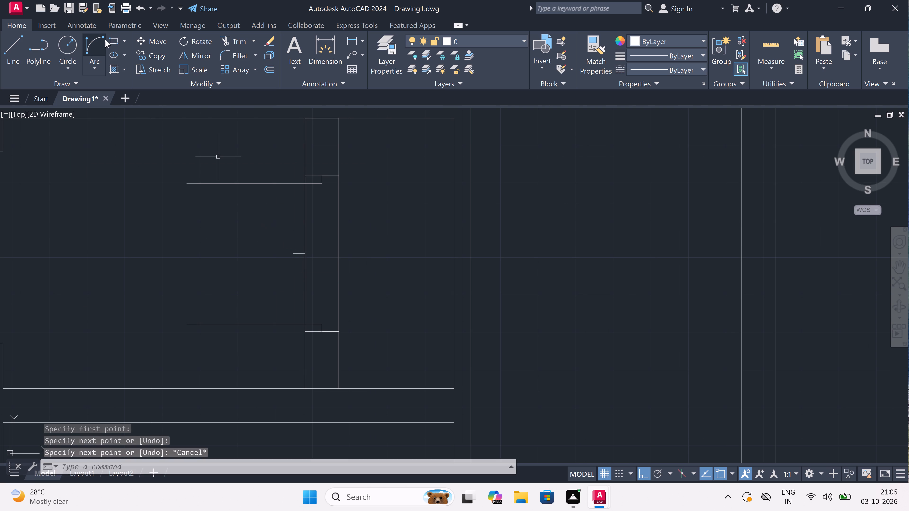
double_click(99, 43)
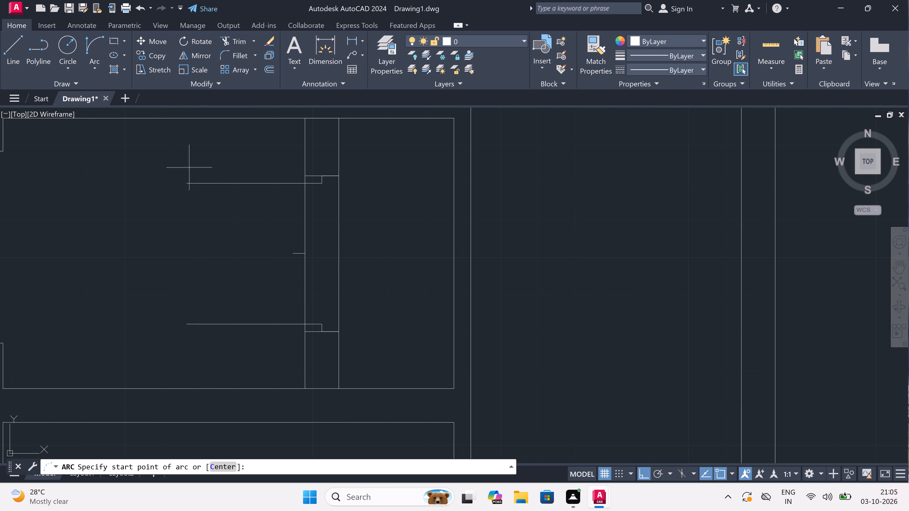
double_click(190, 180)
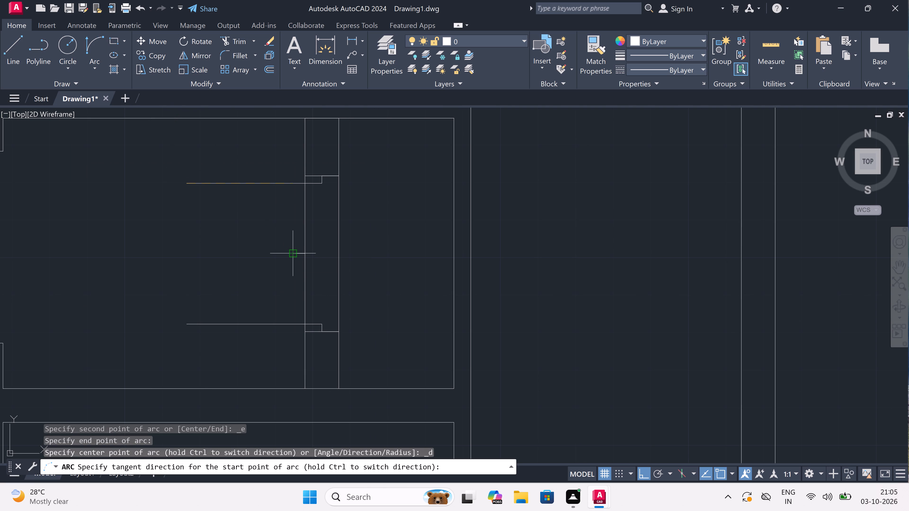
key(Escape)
Draw a three-point arc from the upper door line's left end through the wall-line midpoint, ending freehand beyond the 9" wall.
key(space)
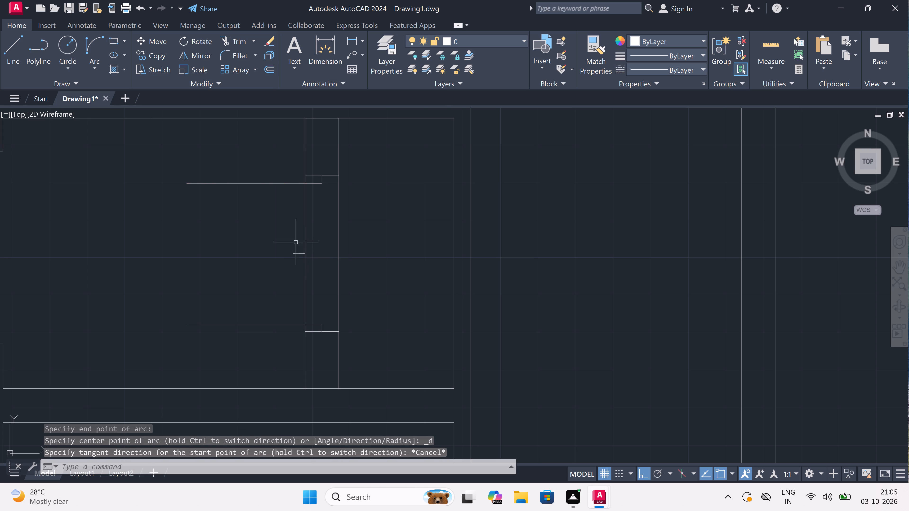
double_click(190, 182)
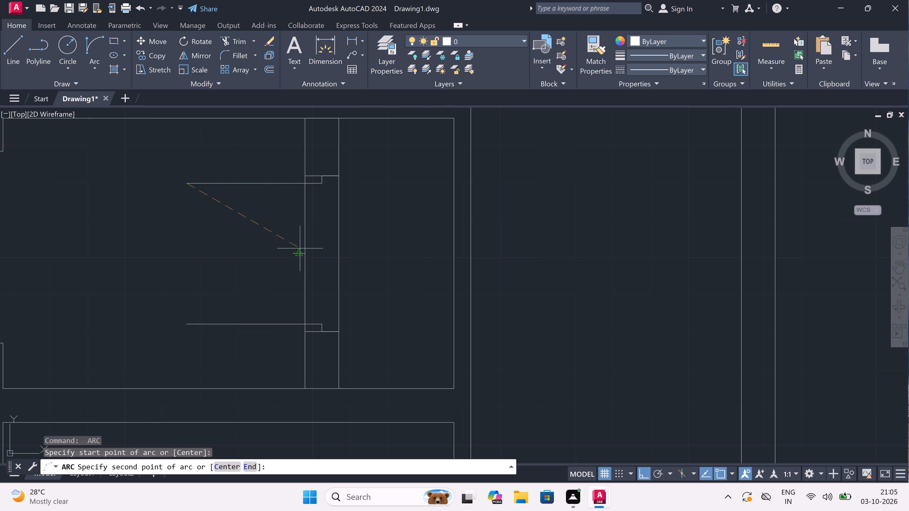
double_click(304, 253)
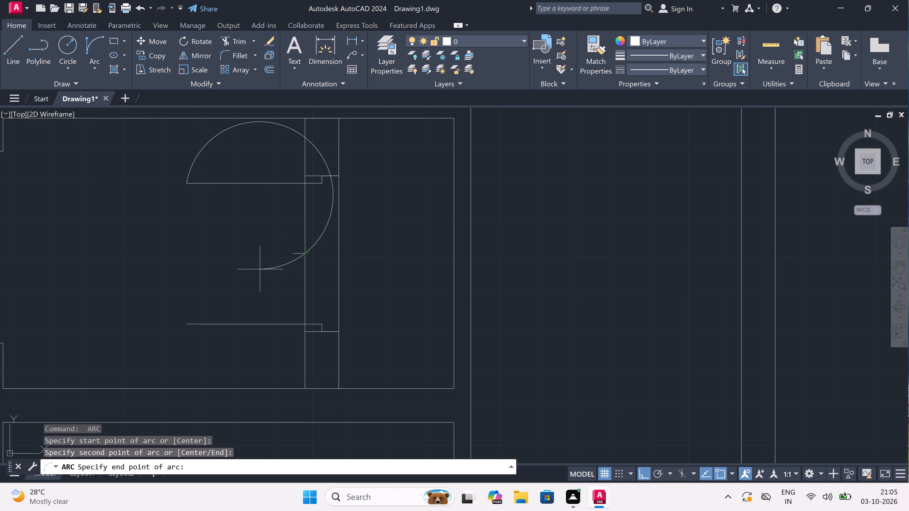
double_click(368, 212)
Draw a three-point arc from the lower door line's left end through the wall-line midpoint, ending freehand beyond the 9" wall.
key(space)
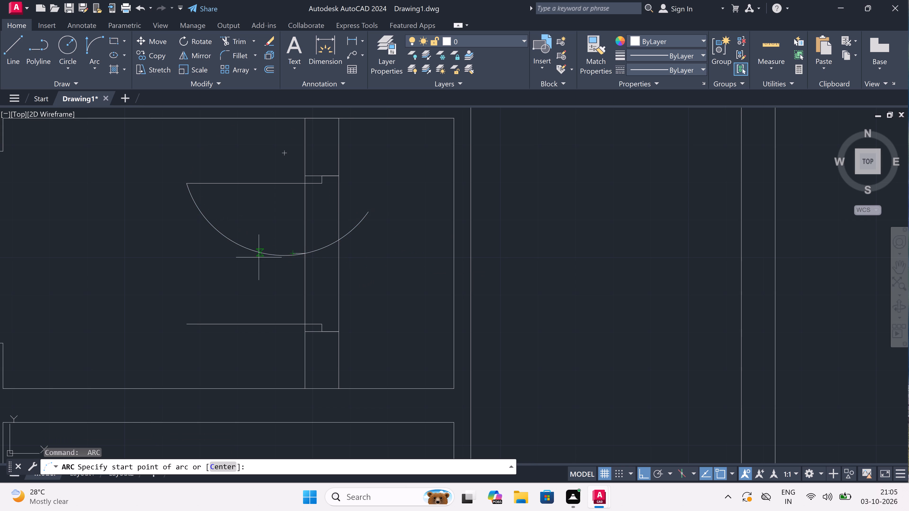
click(186, 322)
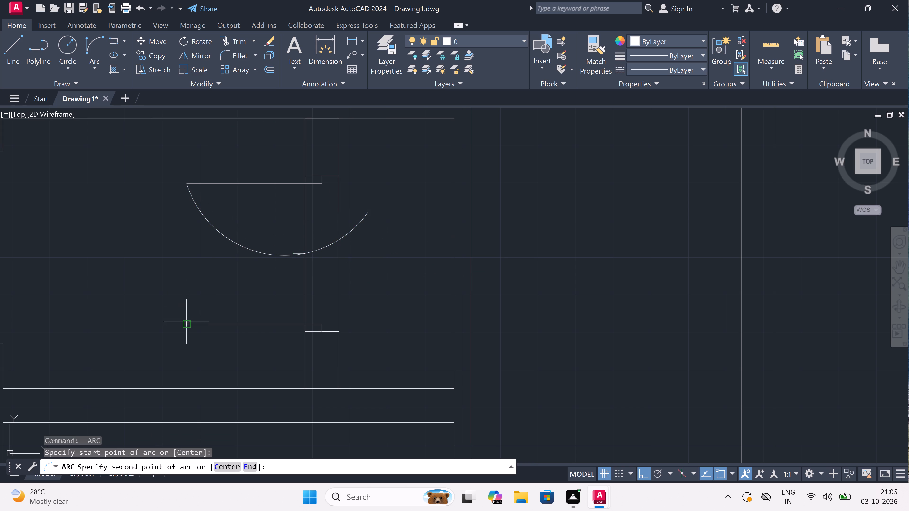
click(307, 253)
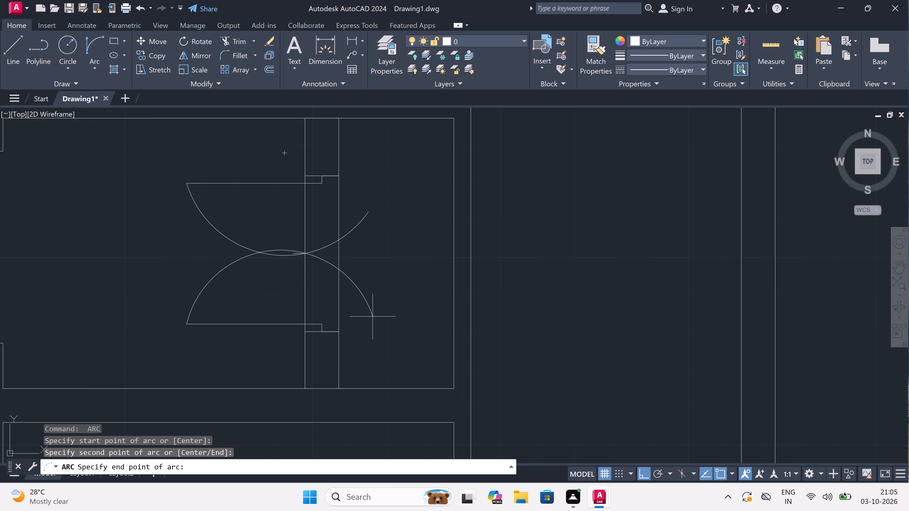
click(365, 318)
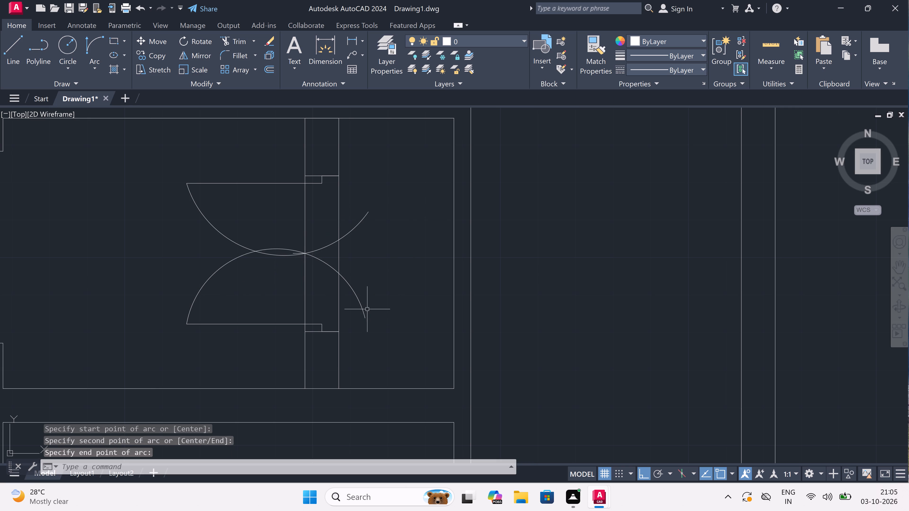
Trim away the wall lines between the jambs, the short reference line, and both arcs beyond their left-hand crossing to form the double door.
key(t)
key(r)
key(space)
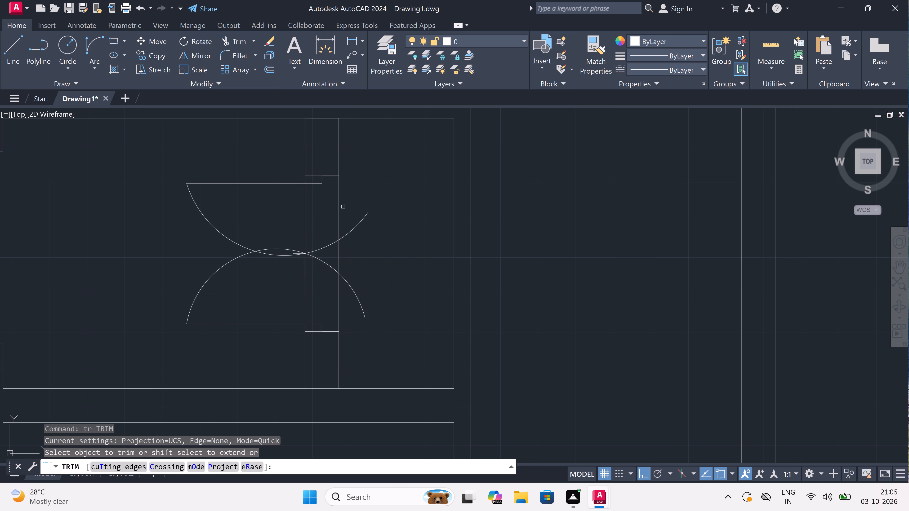
double_click(356, 203)
click(265, 276)
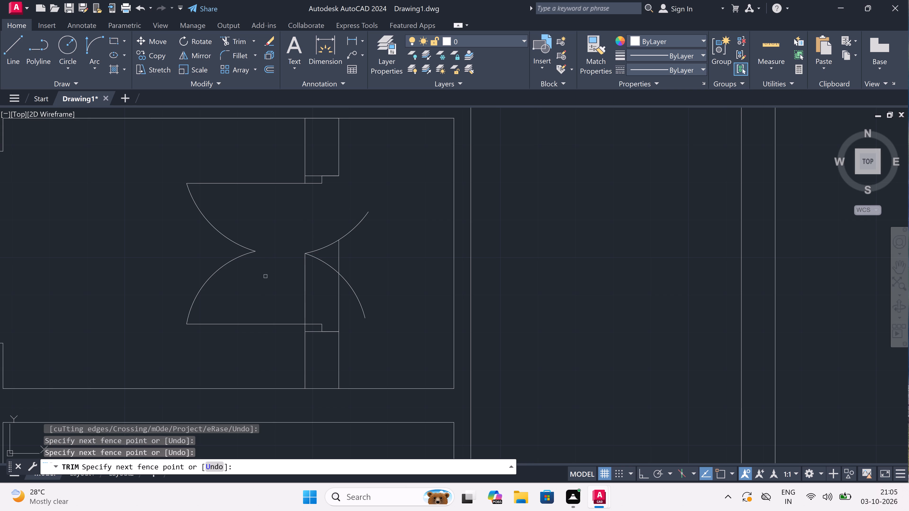
click(276, 276)
triple_click(414, 278)
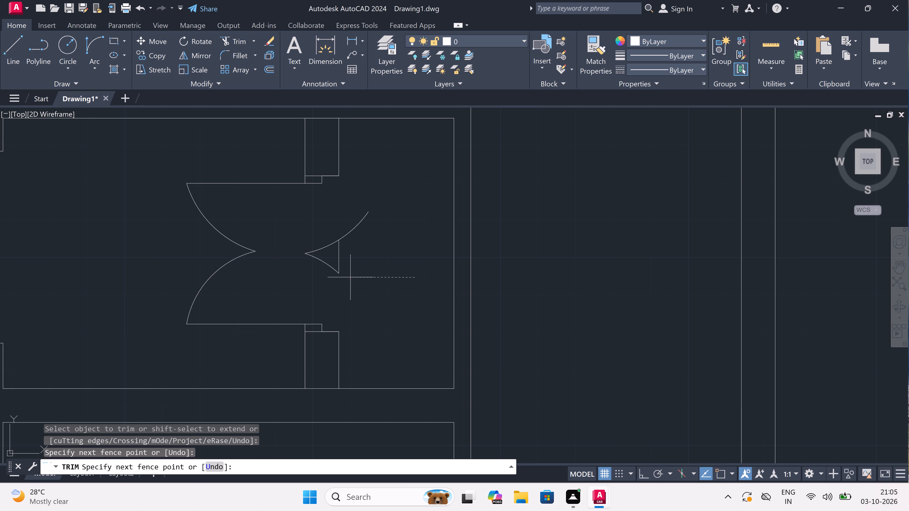
double_click(281, 234)
click(312, 274)
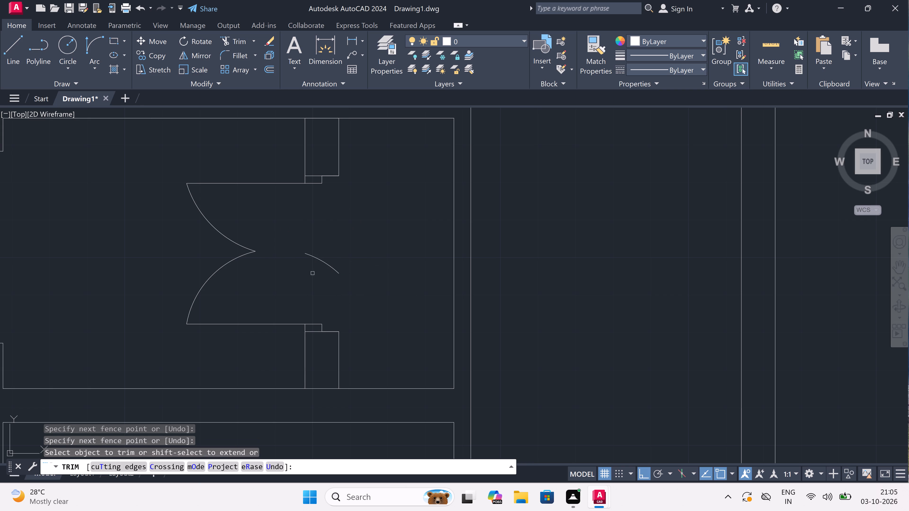
double_click(356, 232)
scroll(354, 232, down, 3)
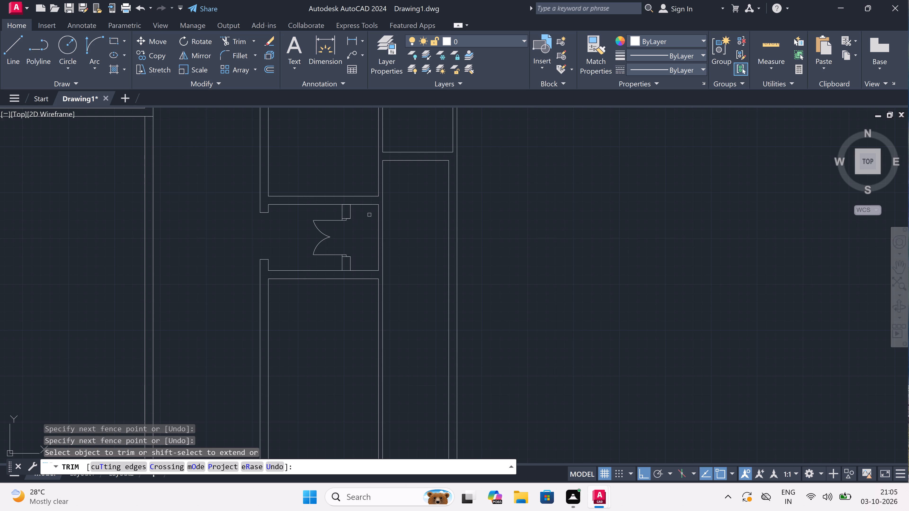
key(Escape)
Extend the lower and upper wall lines of the double-door passage rightward to the partition's far line.
key(e)
key(x)
key(space)
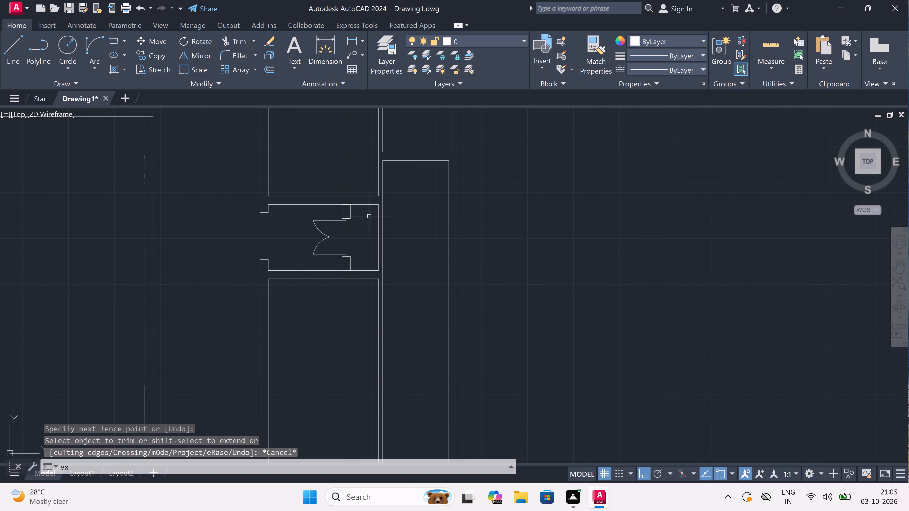
double_click(365, 269)
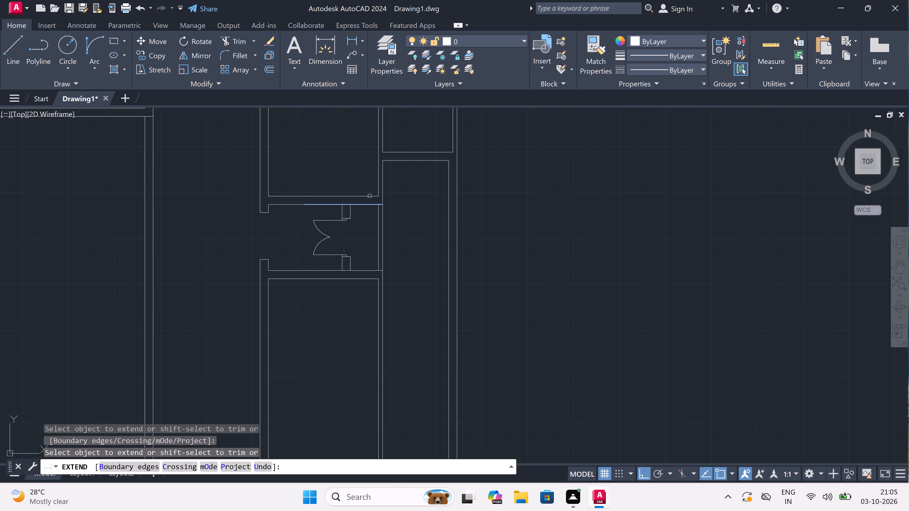
click(374, 206)
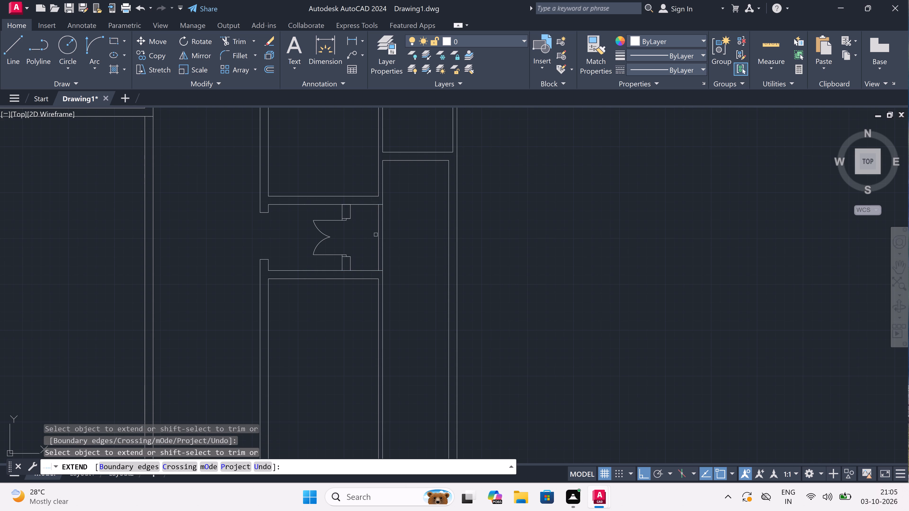
key(Escape)
Trim away the partition line closing the passage's right end, between its upper and lower walls.
text(tr)
key(space)
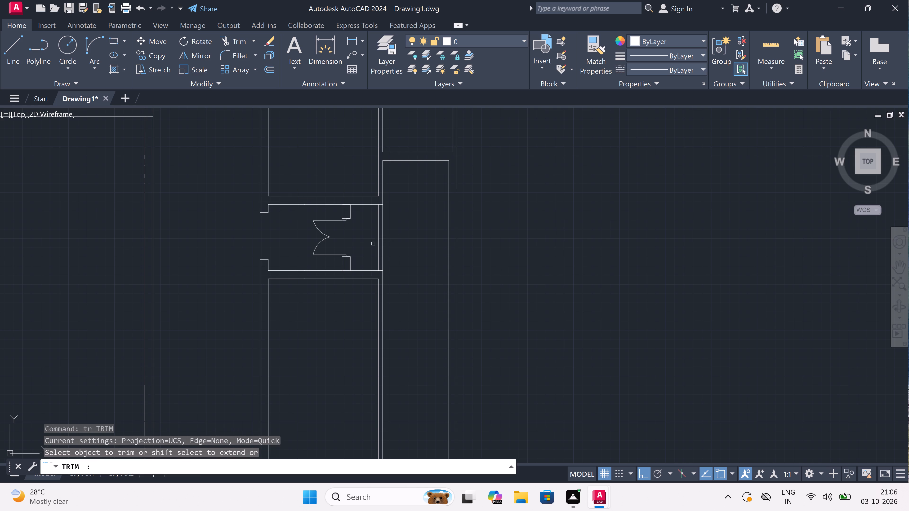
click(373, 243)
double_click(397, 232)
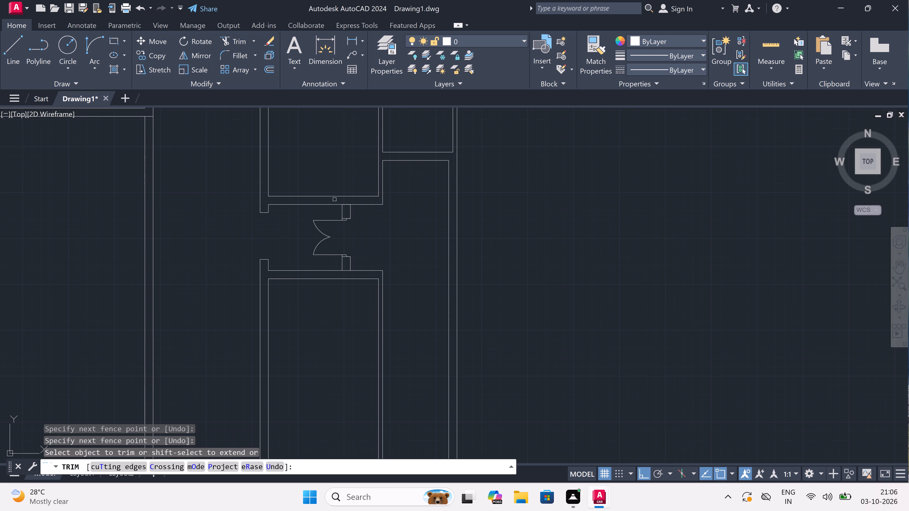
Trim the passage wall lines across the tops and bottoms of the double door's wall stubs, opening both junctions.
scroll(338, 201, up, 3)
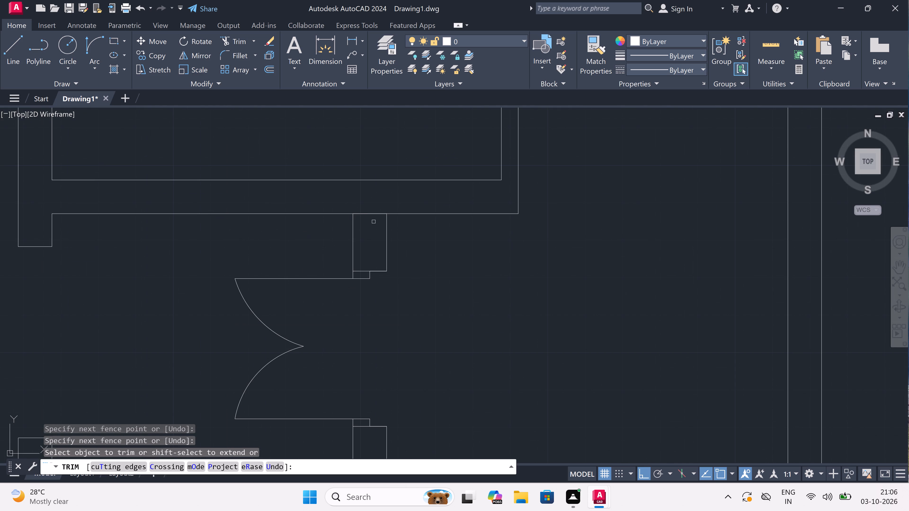
double_click(374, 222)
triple_click(373, 208)
scroll(373, 208, down, 3)
scroll(374, 211, up, 2)
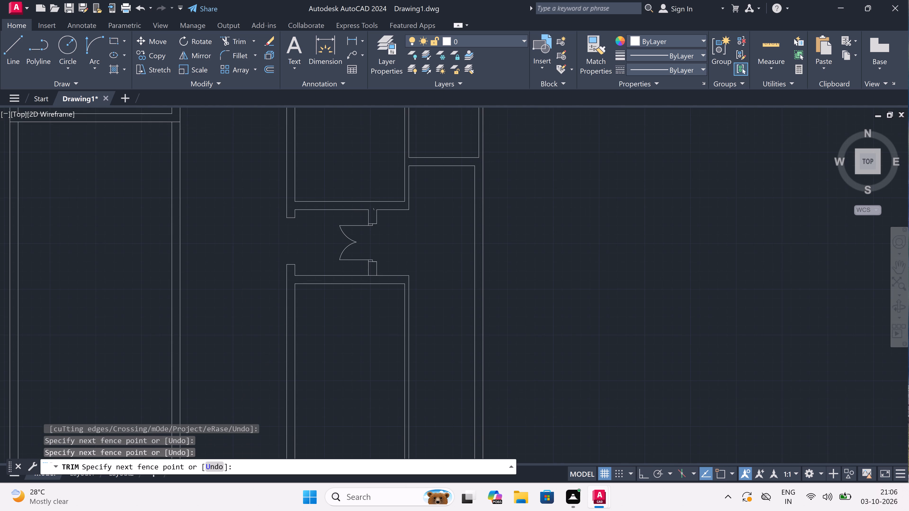
click(371, 212)
scroll(371, 212, down, 3)
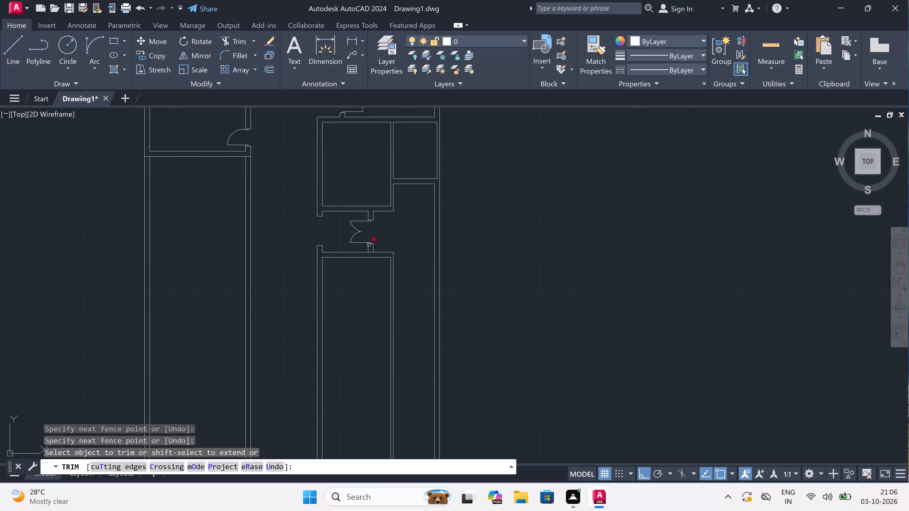
scroll(370, 255, up, 7)
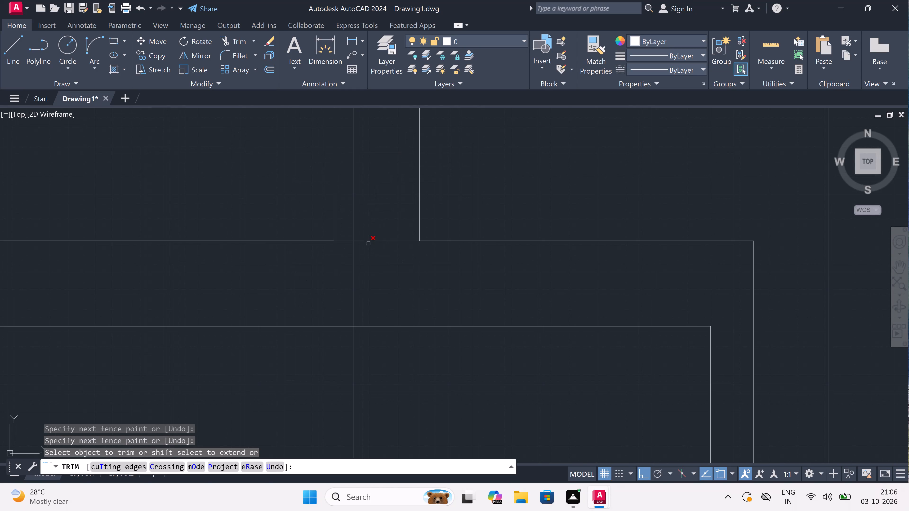
click(368, 242)
scroll(363, 240, down, 8)
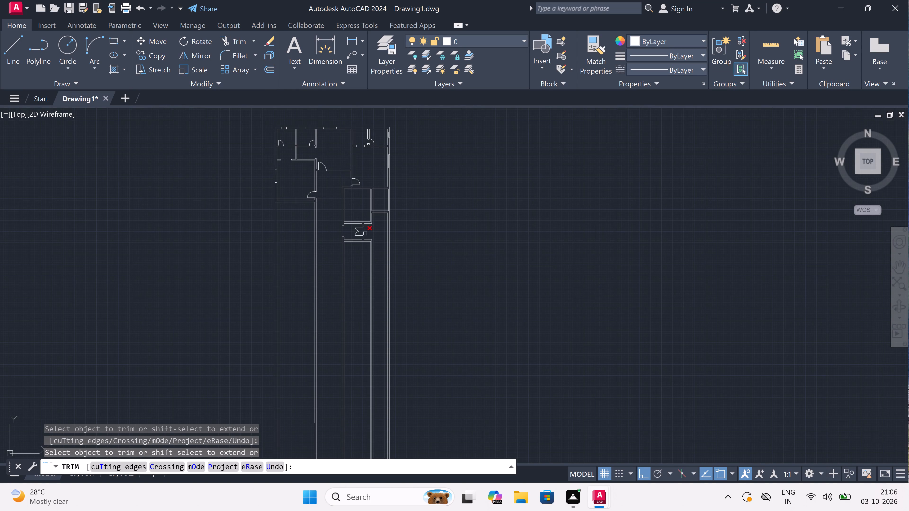
scroll(377, 222, up, 3)
key(Escape)
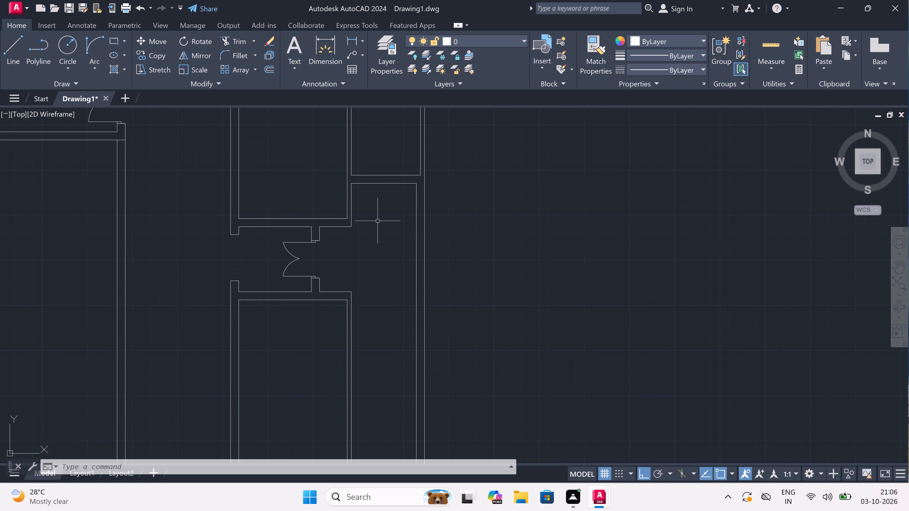
Draw a horizontal line from the larger room's left outer line across both rooms, just below their top, to the right outer wall line.
scroll(377, 224, down, 2)
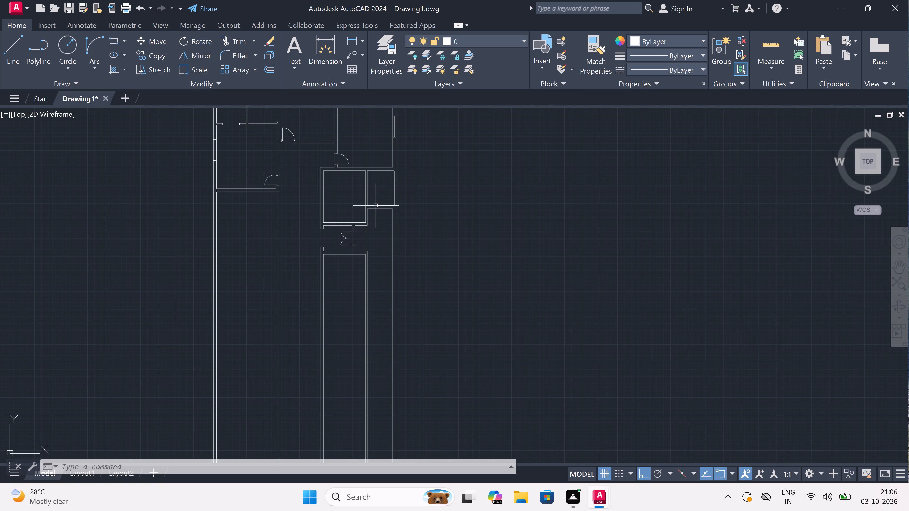
scroll(387, 167, up, 3)
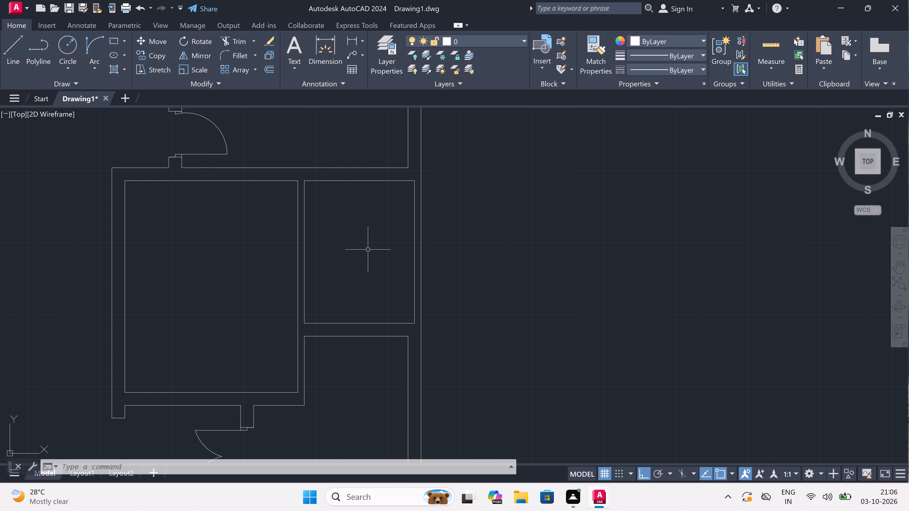
text(l)
key(space)
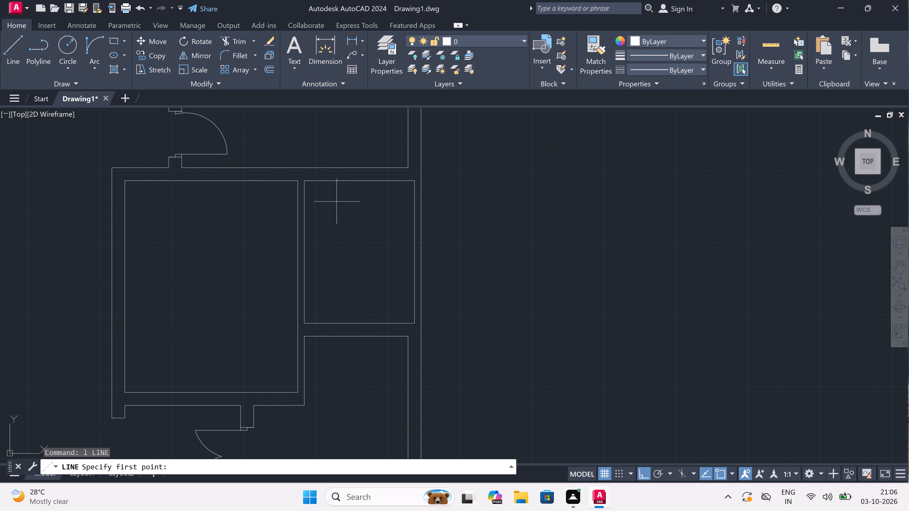
click(112, 189)
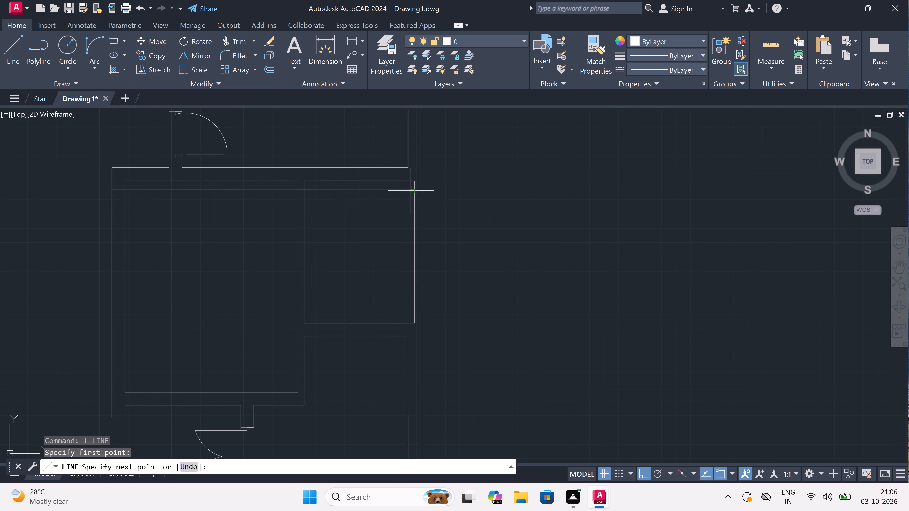
scroll(418, 188, up, 3)
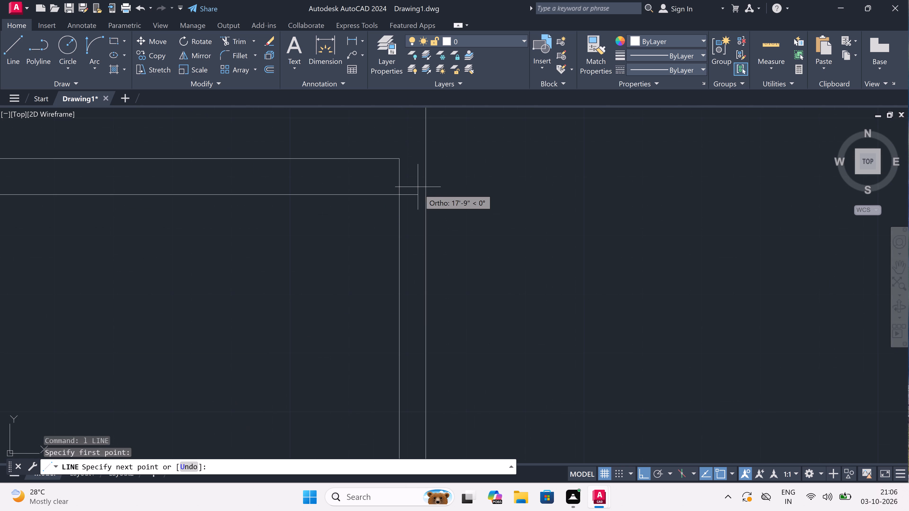
click(429, 193)
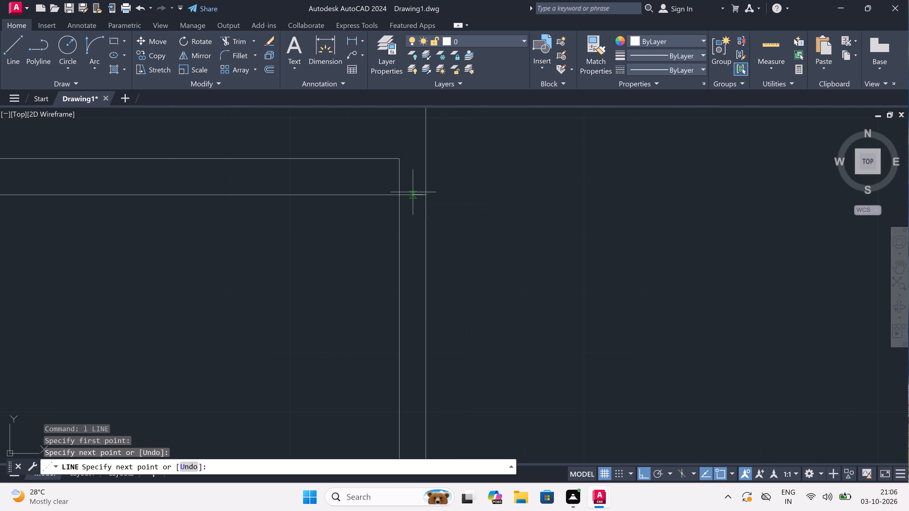
From the middle of the right outer wall's thickness, draw a 2" jamb line downward and a 2' door-leaf line leftward.
click(413, 192)
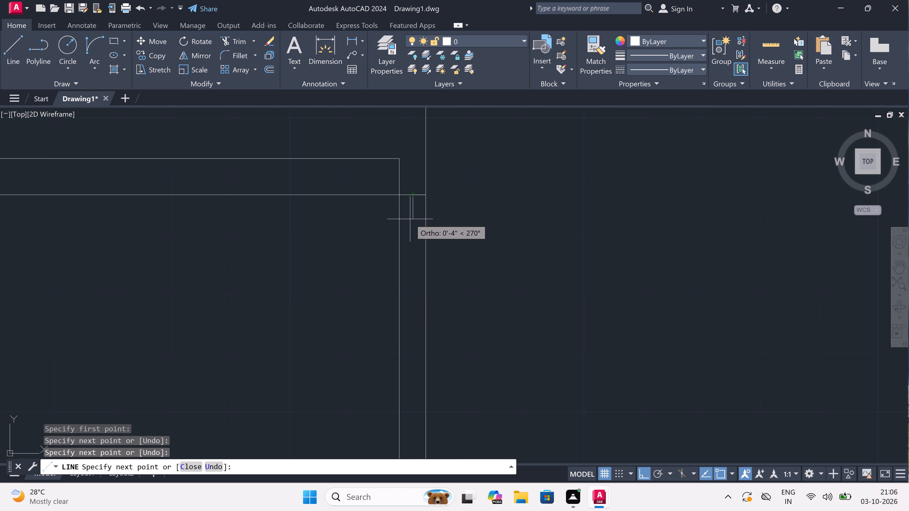
text(2")
key(space)
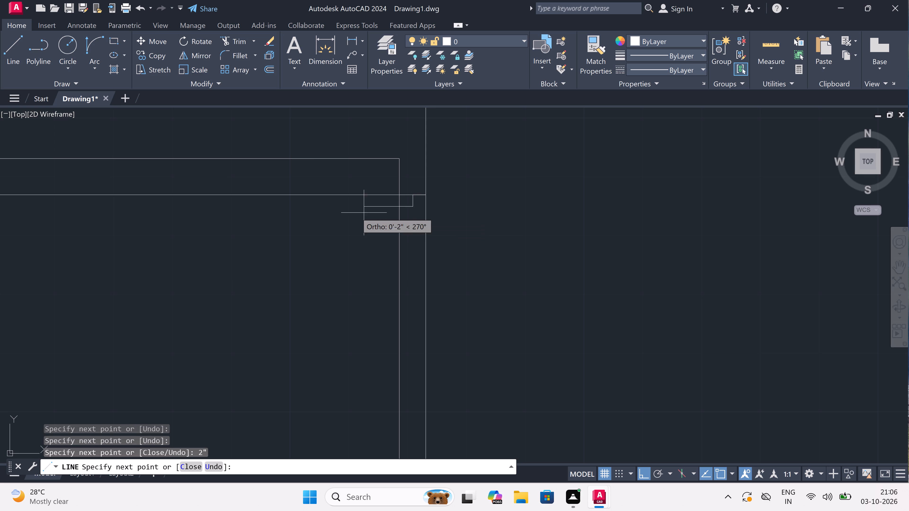
text(2')
key(space)
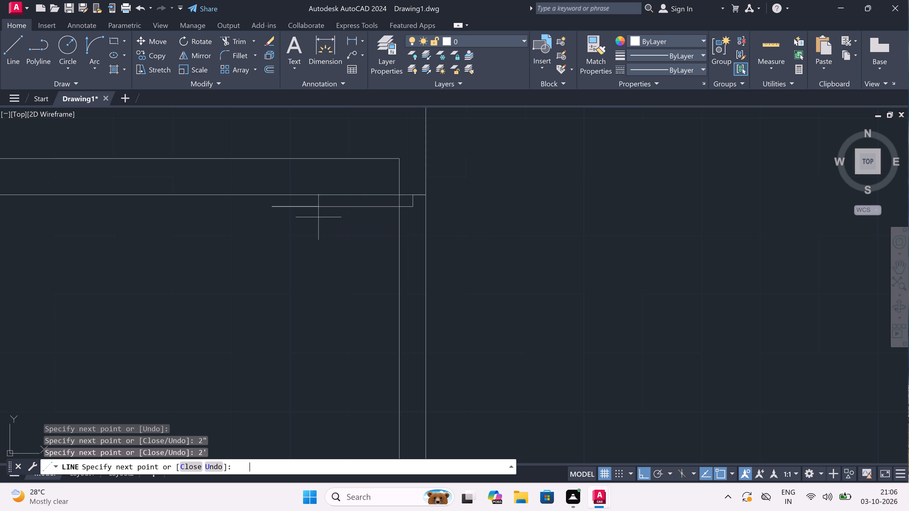
key(Escape)
Draw the lower jamb line across the right outer wall's thickness, with a 2" line upward from its midpoint.
key(space)
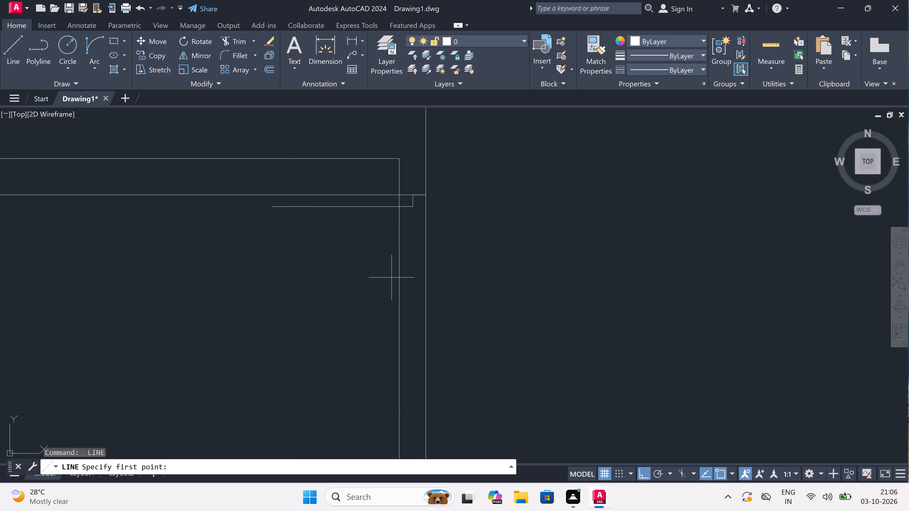
click(398, 308)
click(424, 313)
click(413, 308)
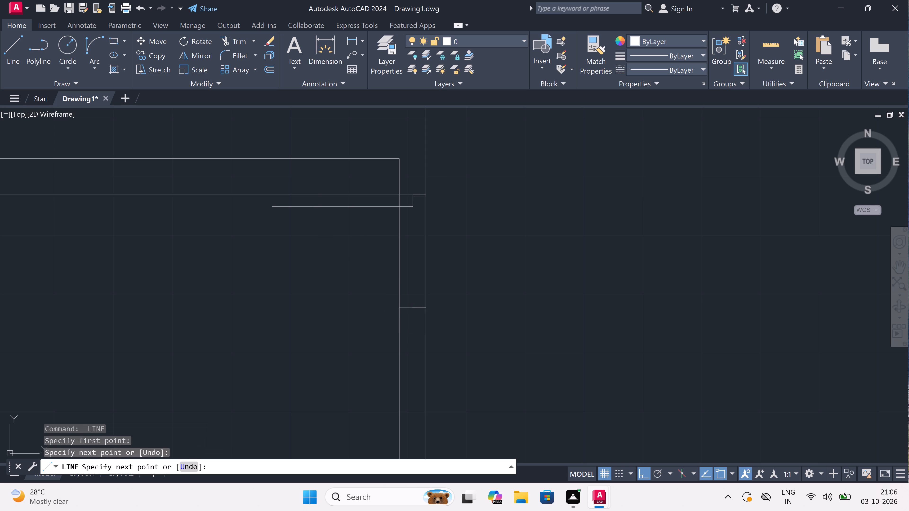
text(2")
key(space)
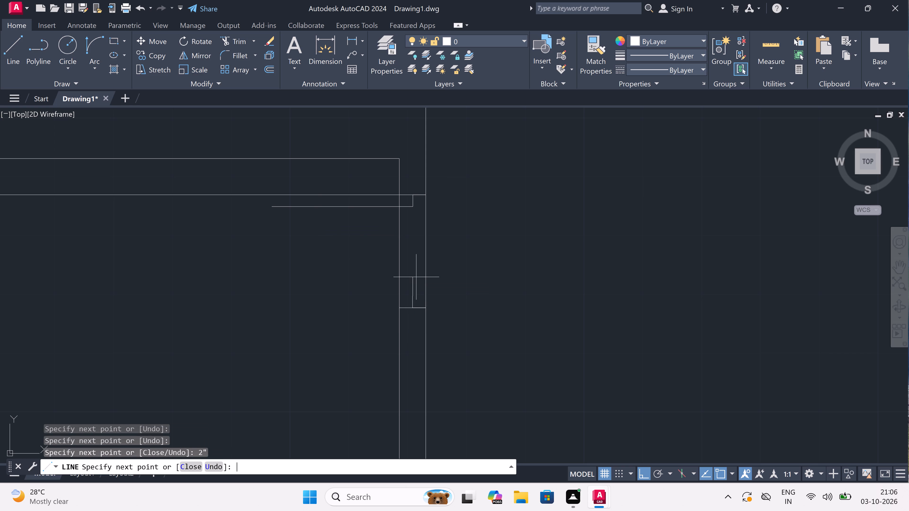
key(Escape)
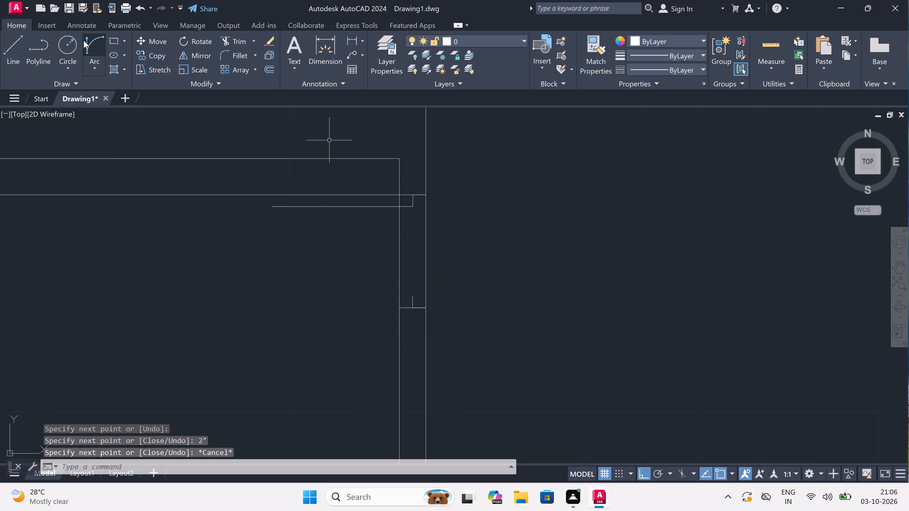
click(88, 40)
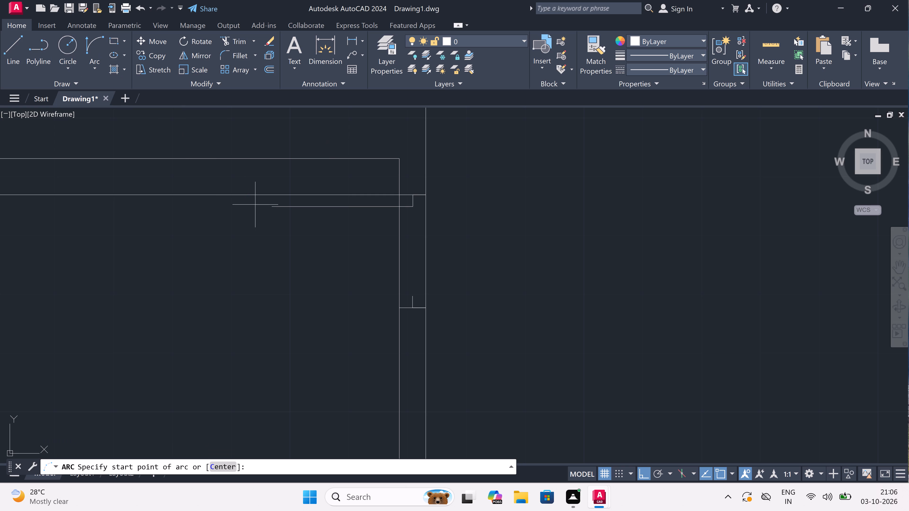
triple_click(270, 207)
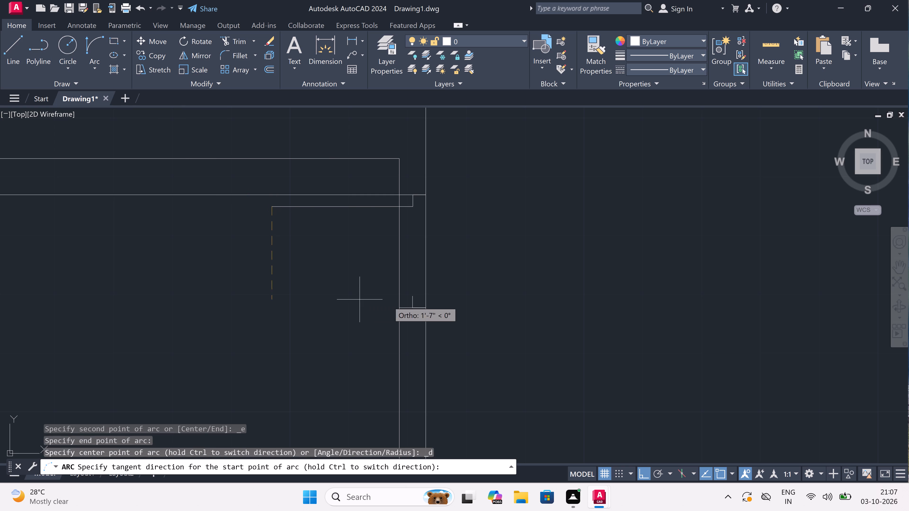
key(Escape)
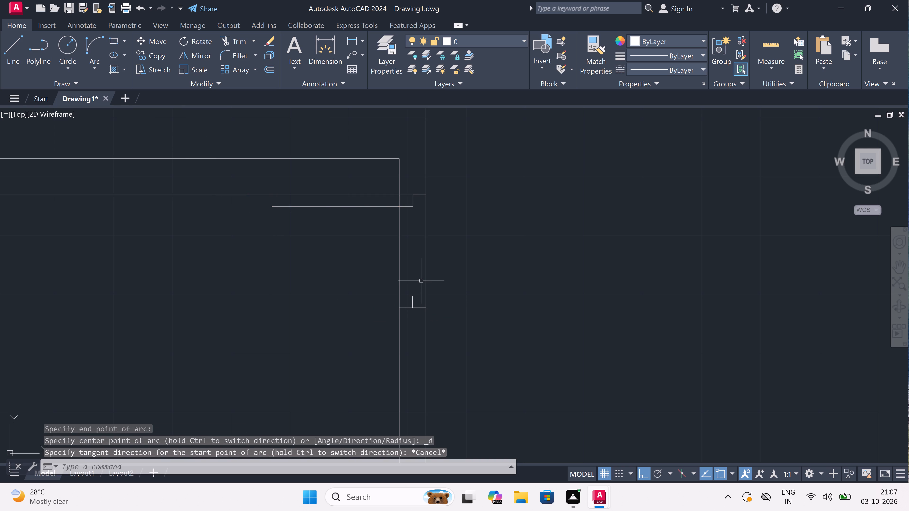
Draw a three-point arc from the door leaf's left end through the lower 2" jamb line's top, ending freehand beyond the outer wall.
key(space)
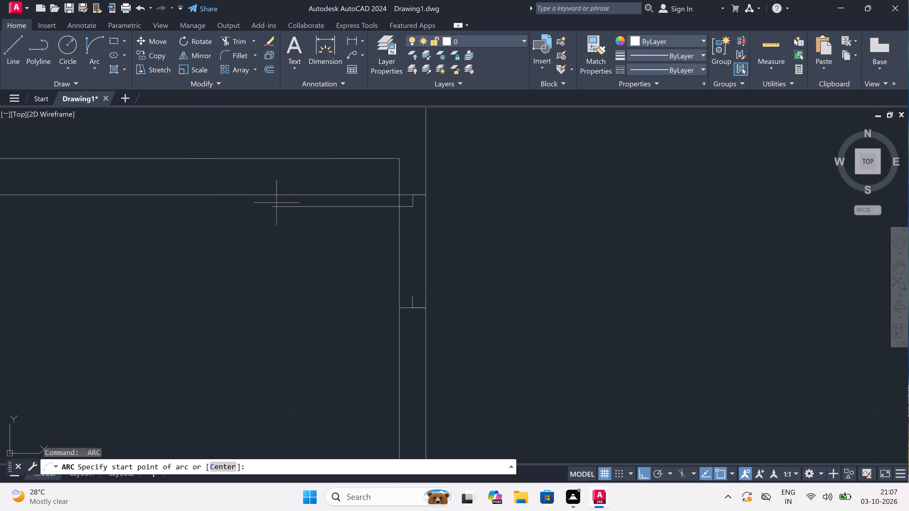
click(272, 207)
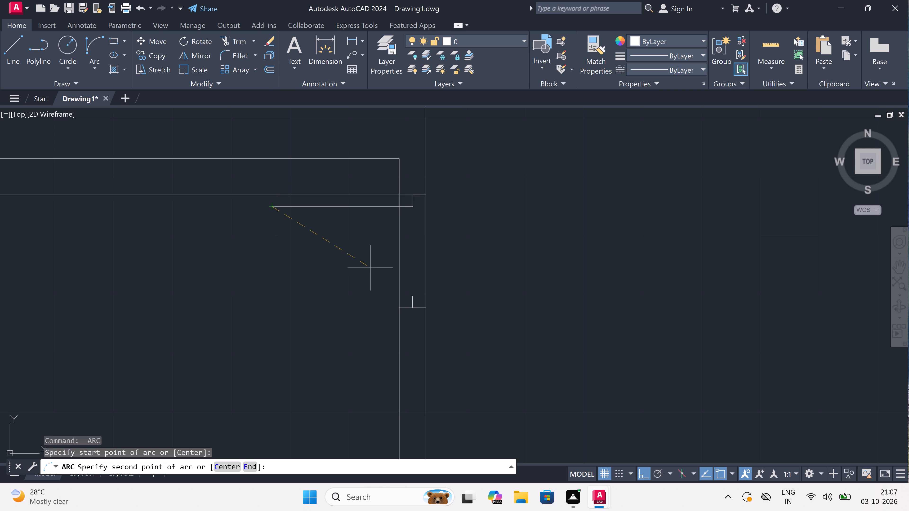
double_click(414, 295)
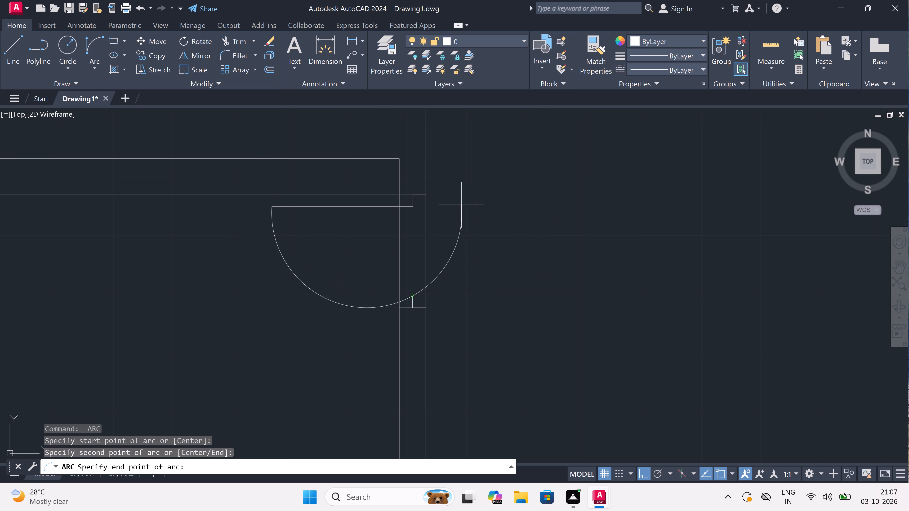
click(486, 207)
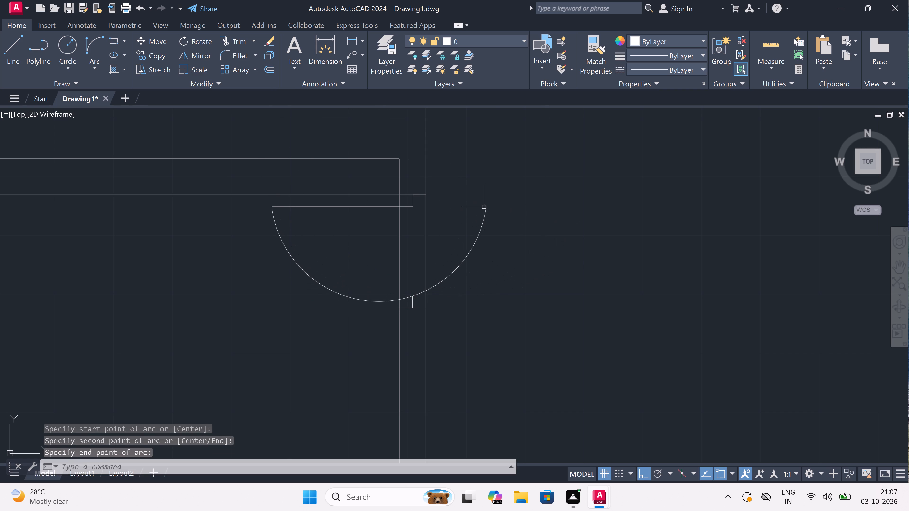
Trim the right outer wall lines across the door opening and cut the door arc back to the lower 2" jamb line.
key(t)
key(r)
key(space)
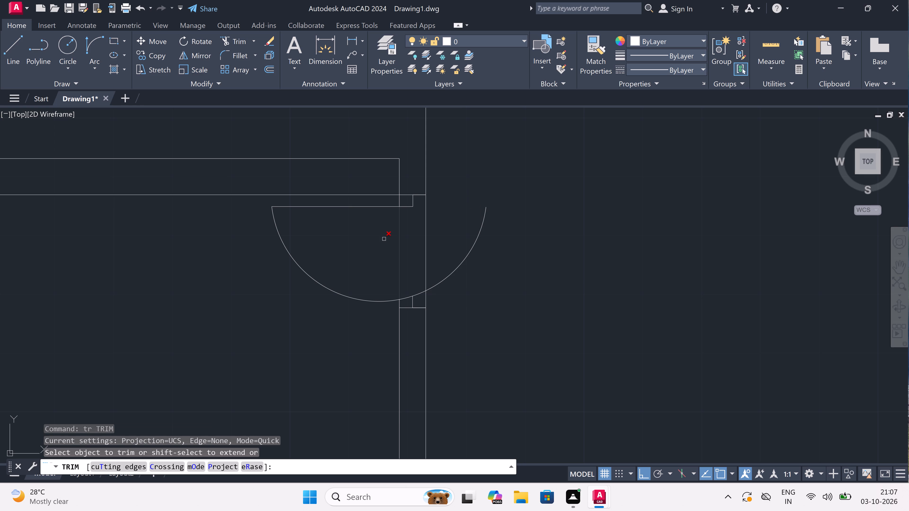
click(375, 236)
click(507, 245)
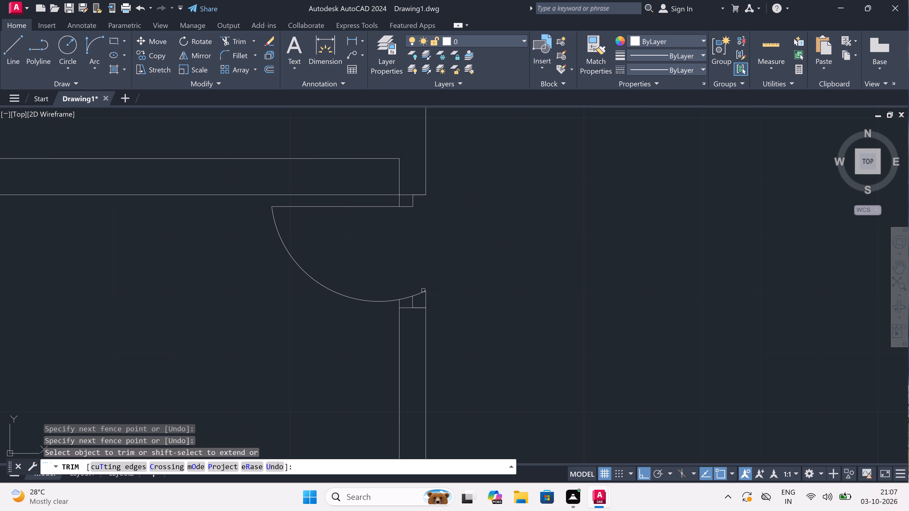
scroll(421, 291, up, 4)
click(418, 309)
click(417, 271)
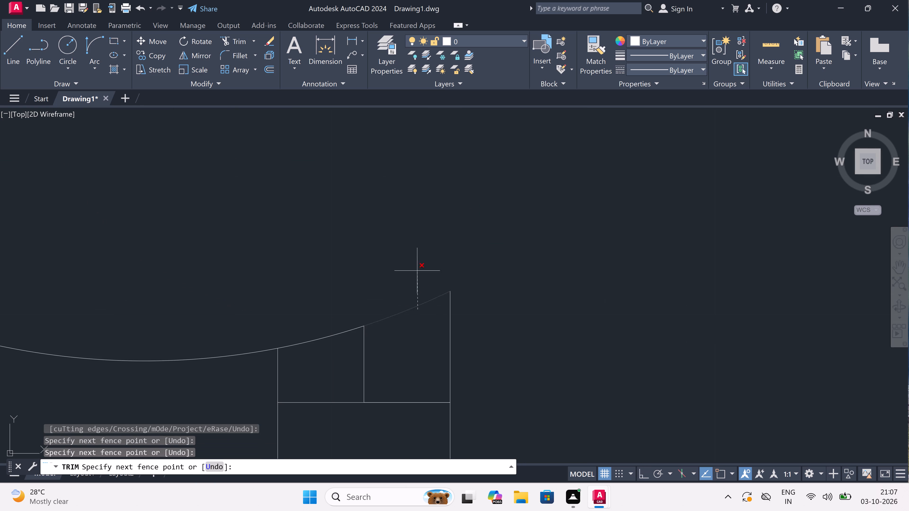
scroll(417, 271, down, 3)
click(419, 287)
double_click(447, 290)
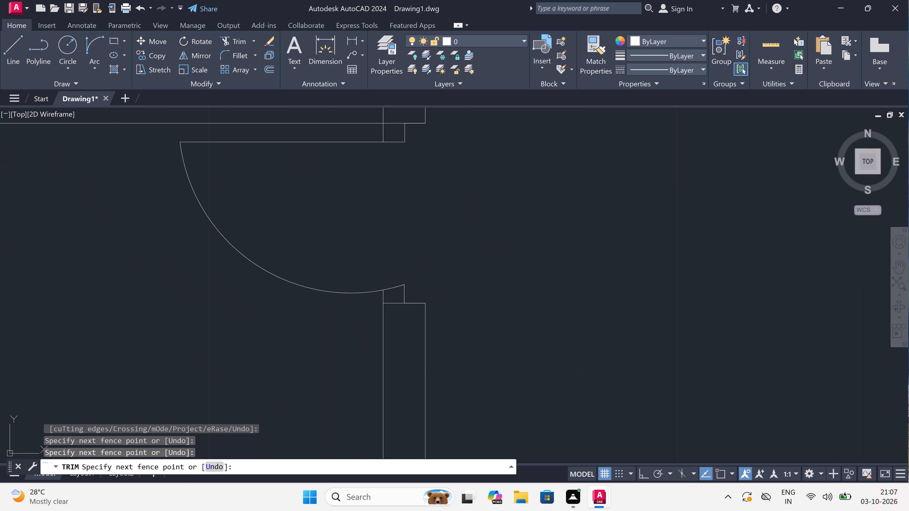
scroll(444, 282, down, 3)
click(440, 255)
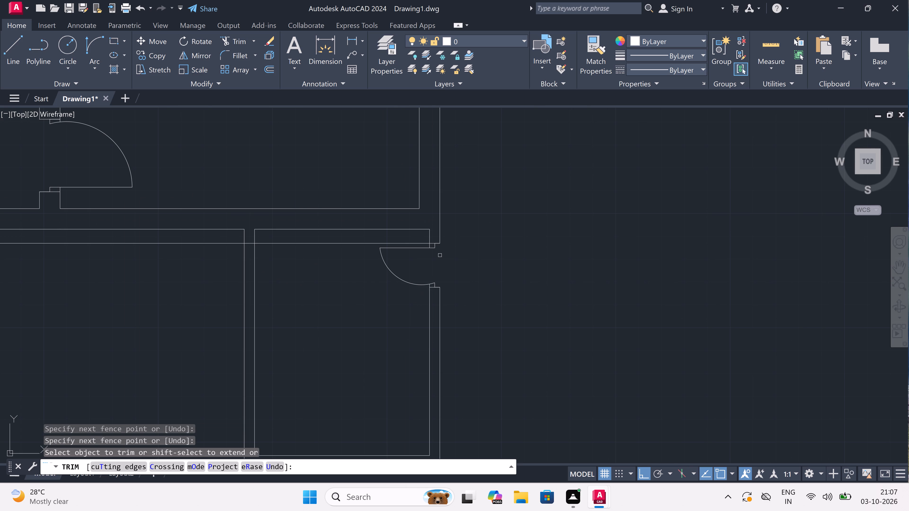
Trim the horizontal guide line inside both rooms, leaving only its short pieces across the wall thicknesses.
scroll(413, 241, up, 2)
scroll(413, 241, down, 3)
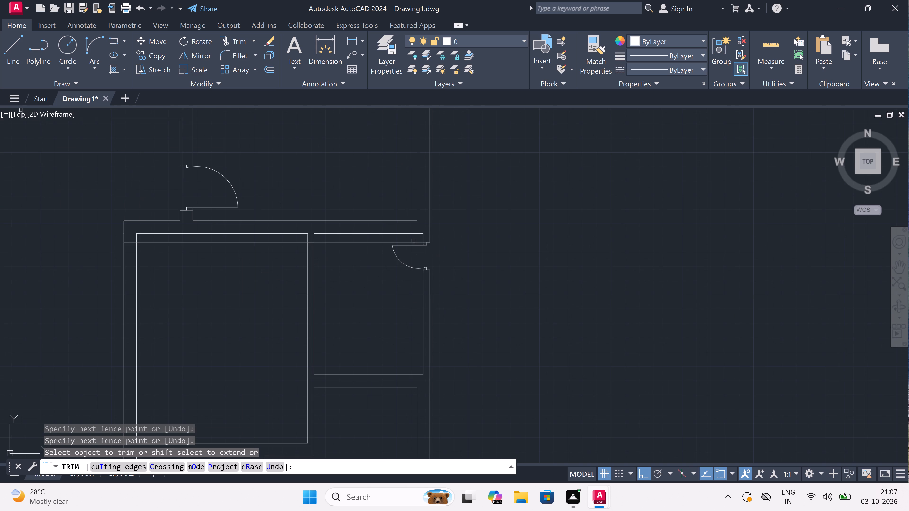
click(243, 241)
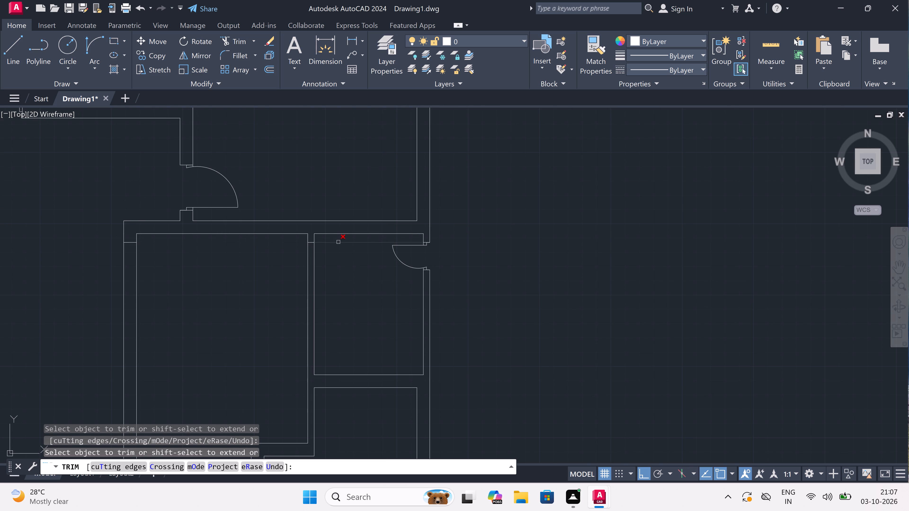
click(338, 242)
key(Escape)
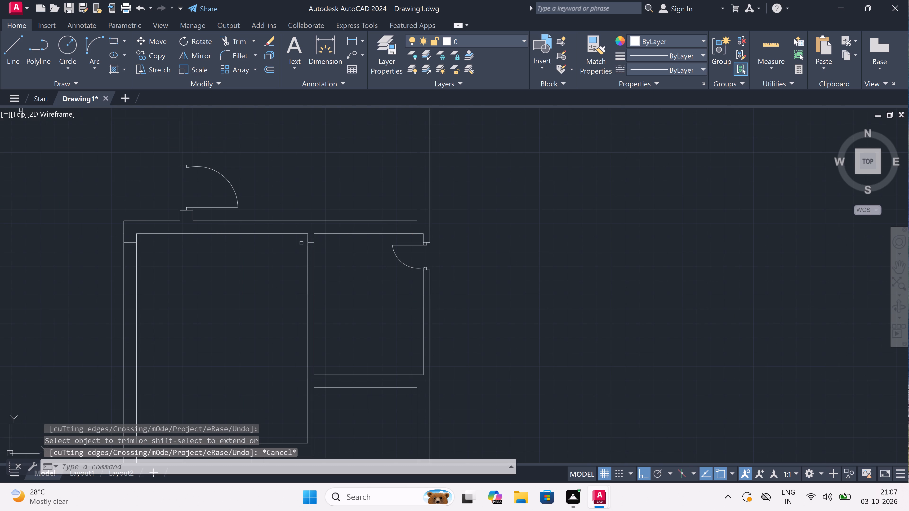
From the middle of the partition's upper jamb line, draw a 2" line downward and a 2' door-leaf line leftward.
scroll(306, 242, up, 3)
key(l)
key(space)
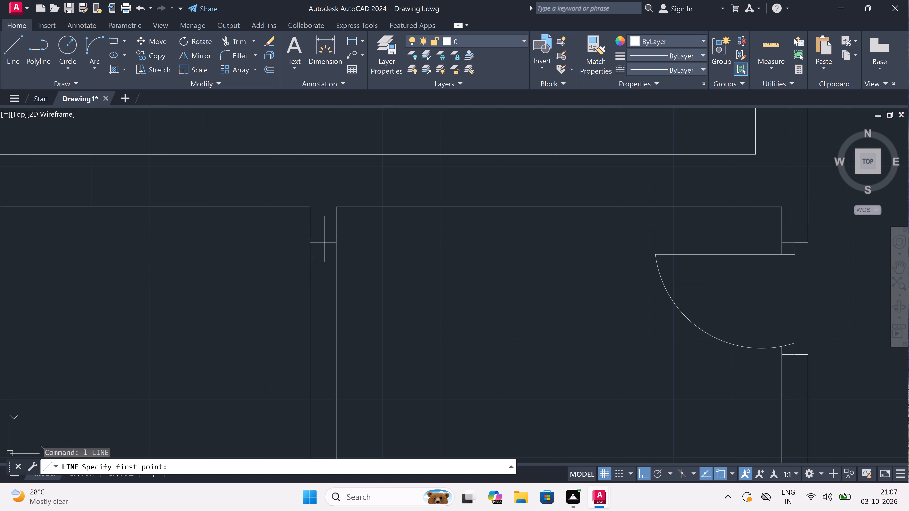
click(323, 243)
text(2")
key(space)
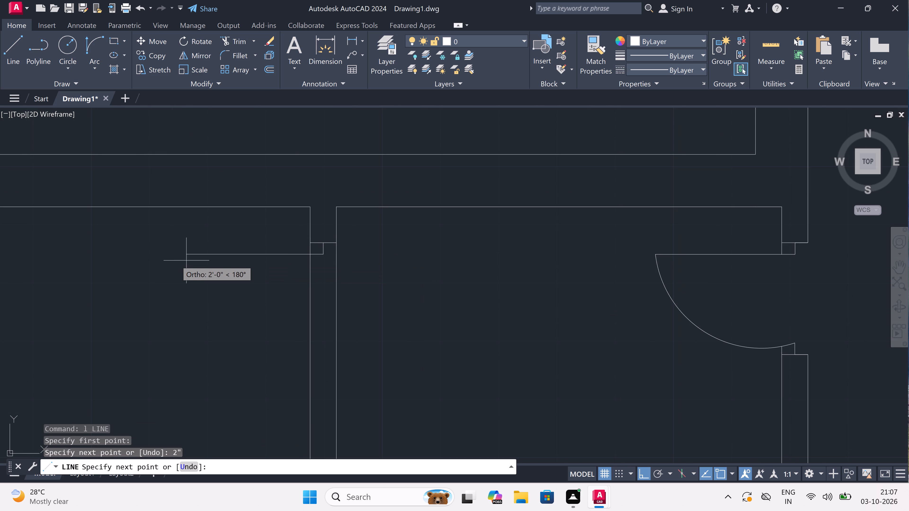
text(2')
key(space)
key(Escape)
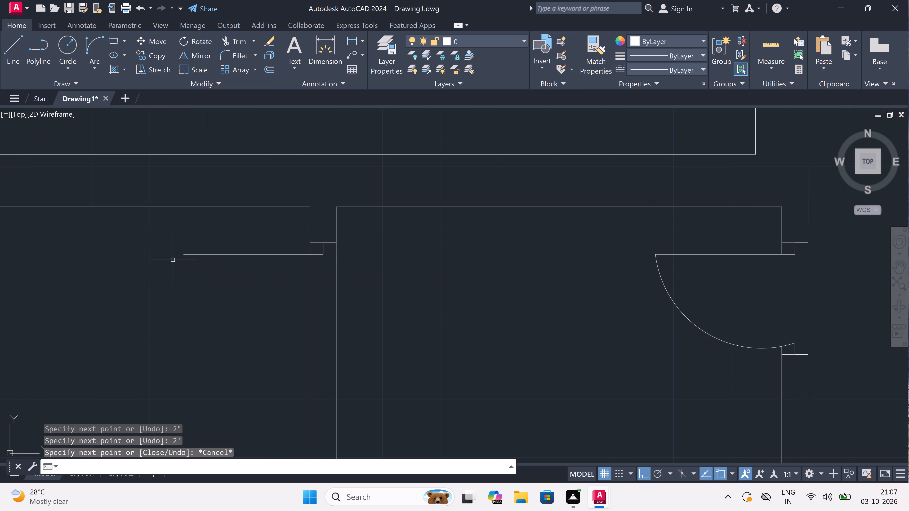
Draw the lower jamb line across the partition between the rooms, with a 2" line upward from its midpoint.
key(space)
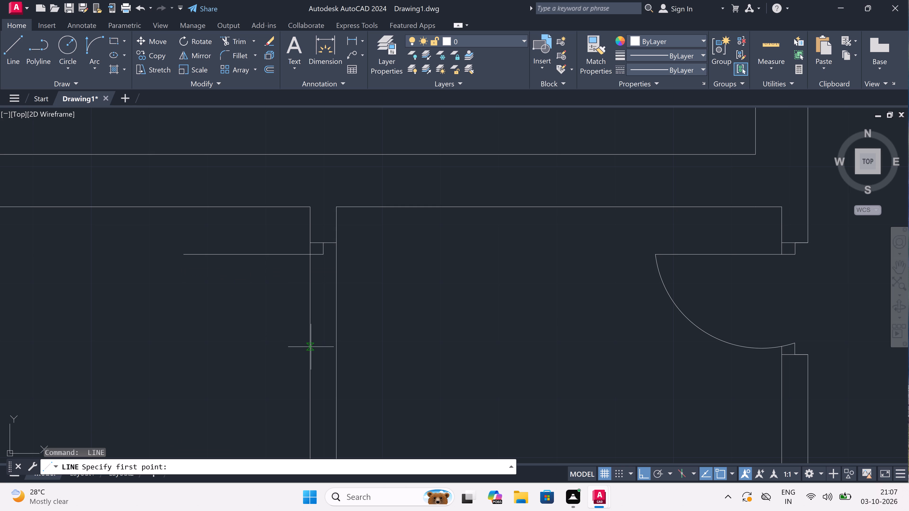
click(312, 355)
click(336, 358)
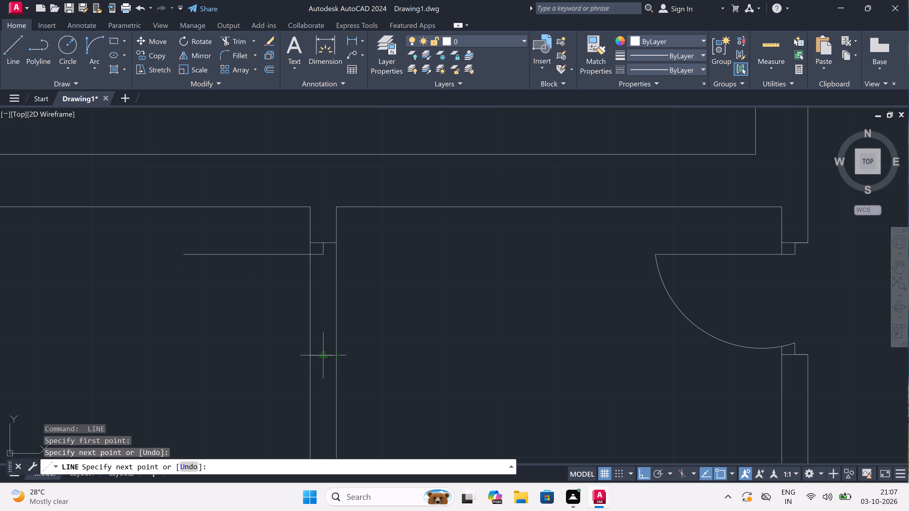
click(323, 355)
text(2")
key(space)
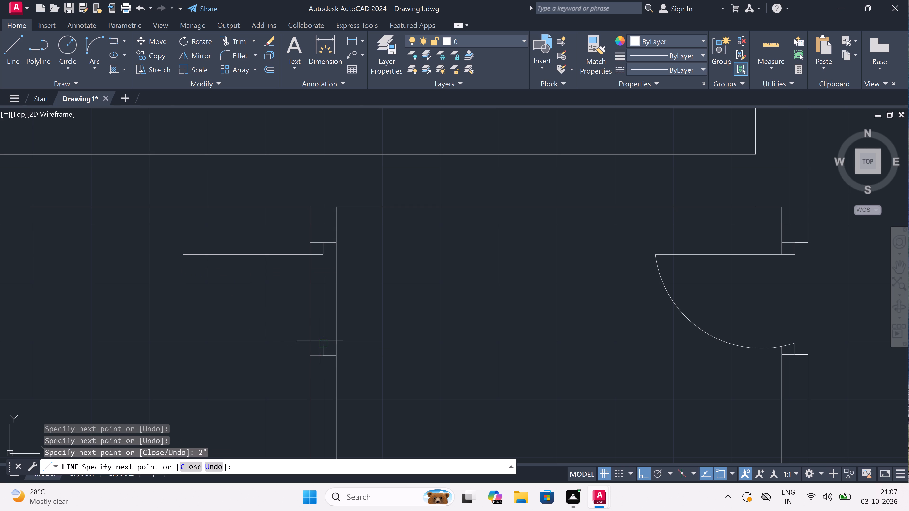
key(Escape)
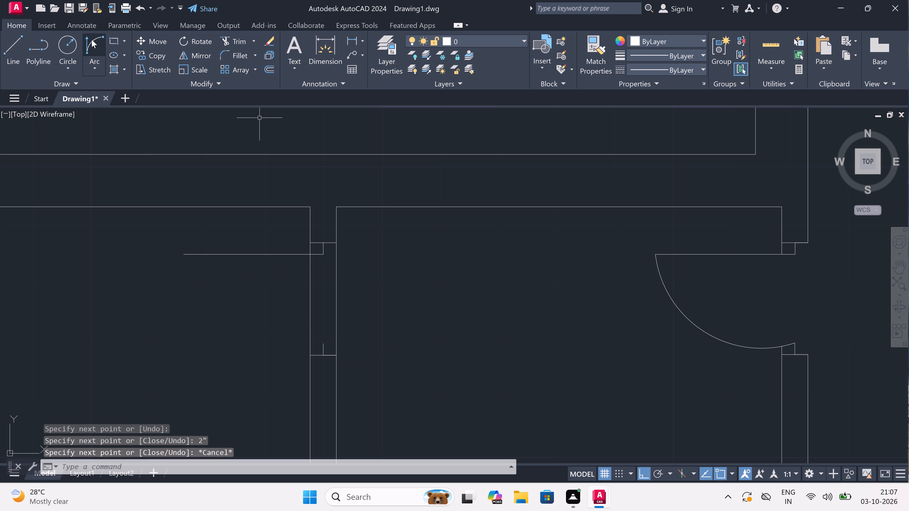
Draw a start-end-direction arc from the partition door leaf's left end to the lower 2" jamb line's top, with a downward tangent.
click(91, 40)
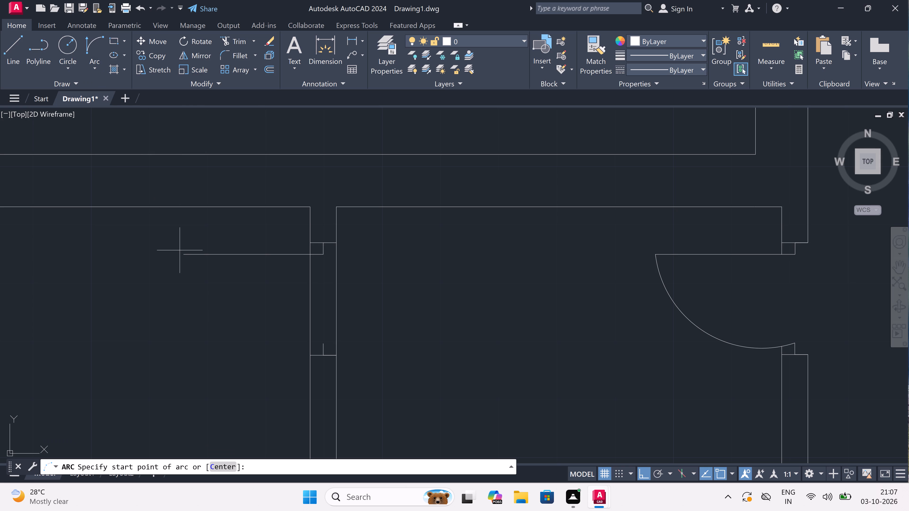
click(183, 251)
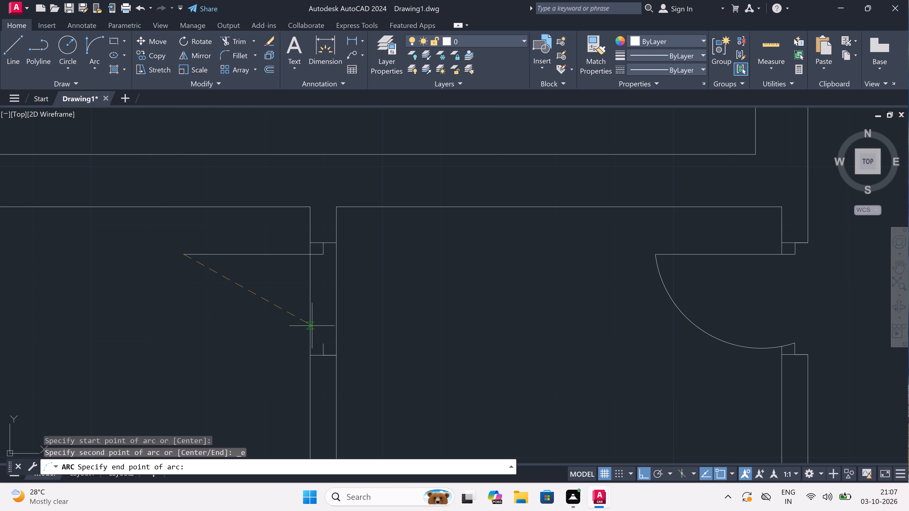
click(324, 344)
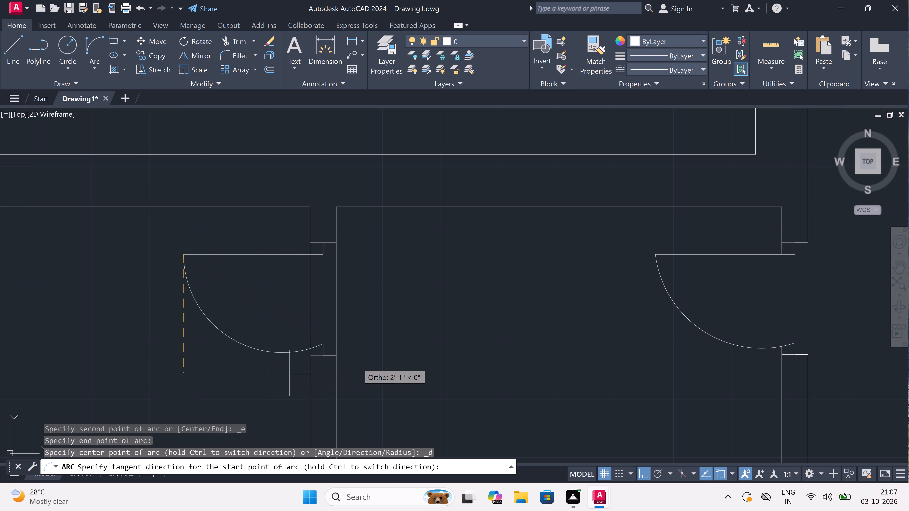
double_click(206, 377)
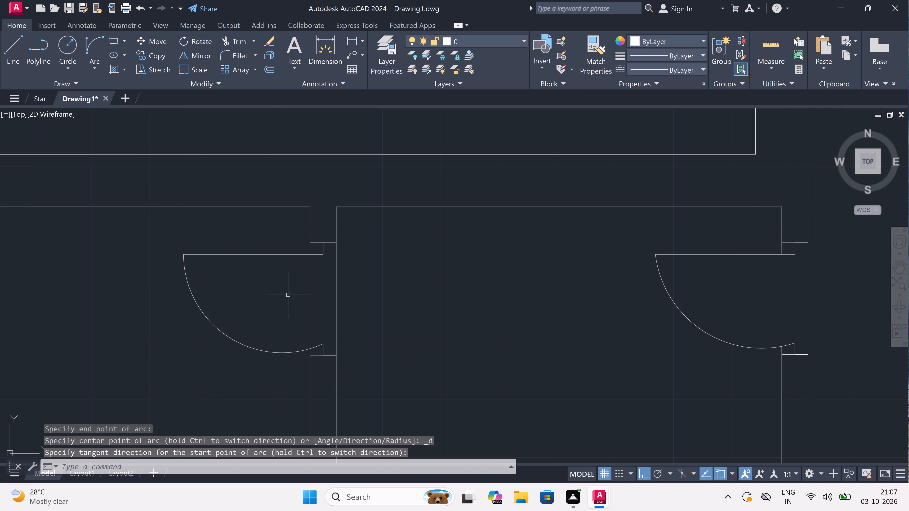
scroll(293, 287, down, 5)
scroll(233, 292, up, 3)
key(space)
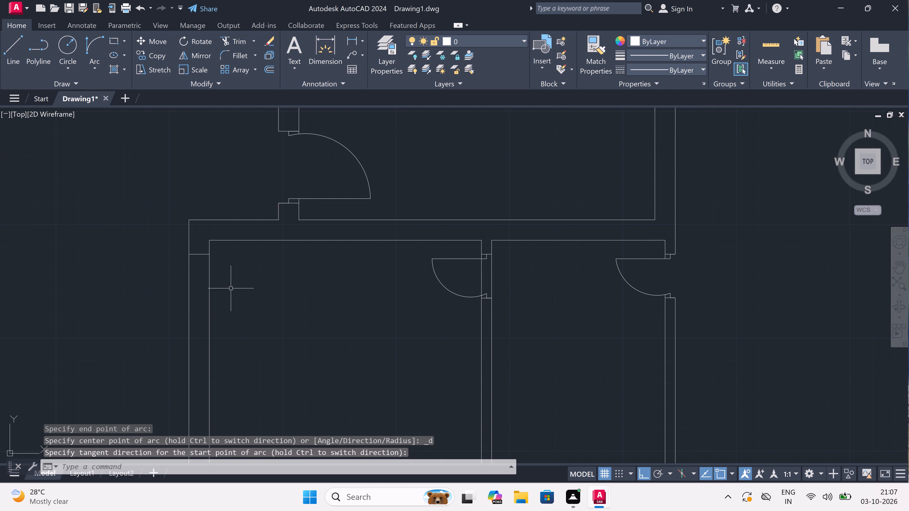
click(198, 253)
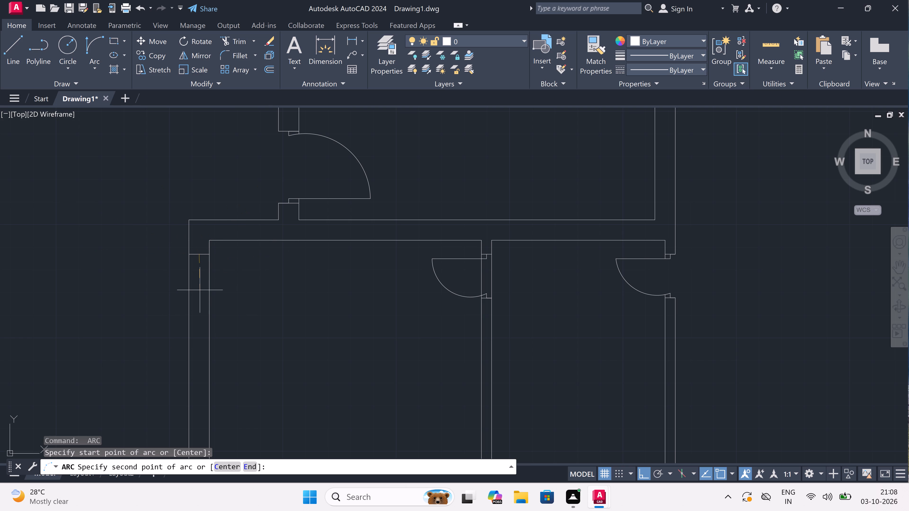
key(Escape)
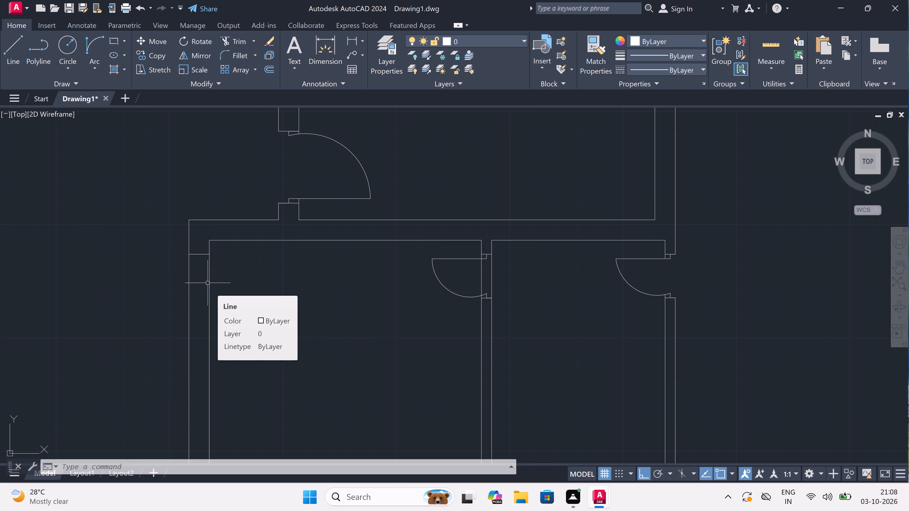
From the middle of the larger room's left wall jamb line, draw a 2" line downward and a 3' door-leaf line rightward.
key(l)
key(space)
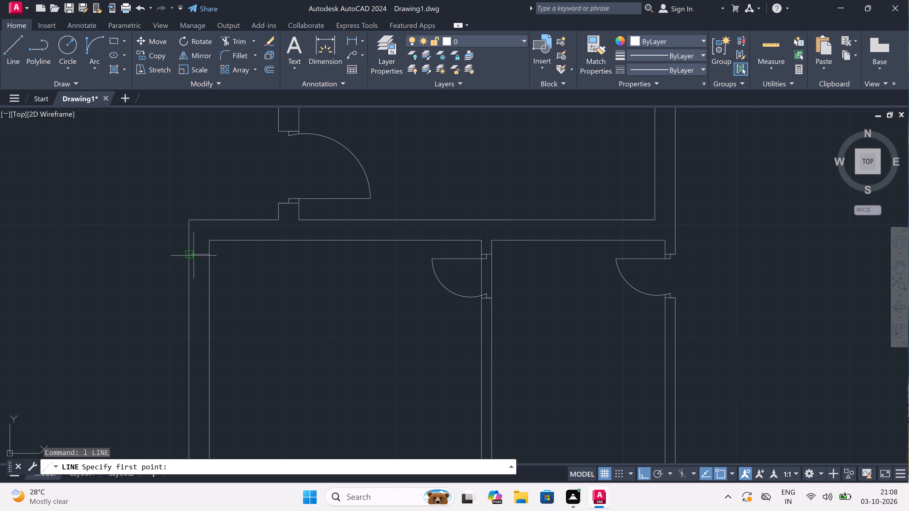
click(199, 255)
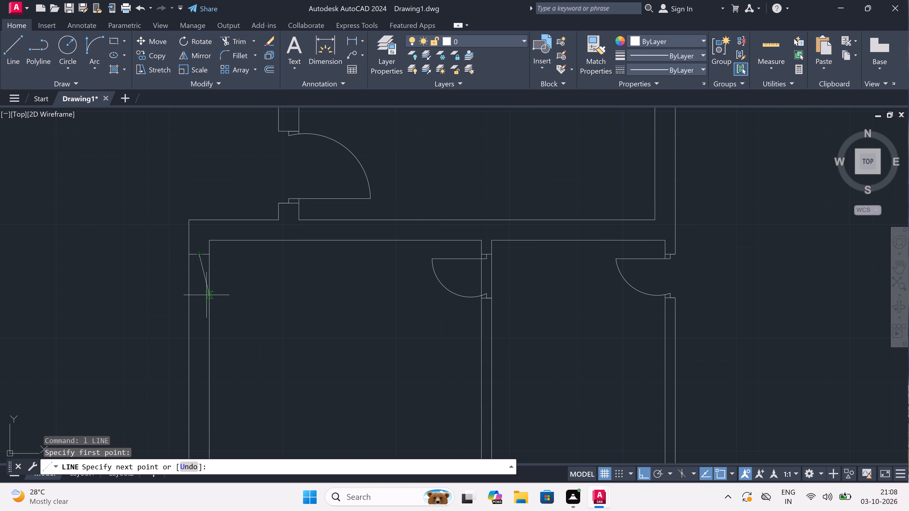
key(2)
text(")
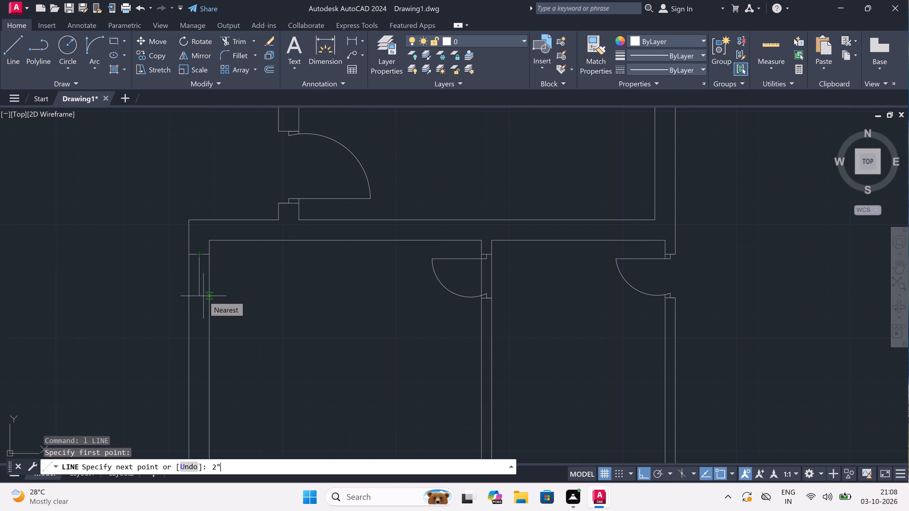
key(space)
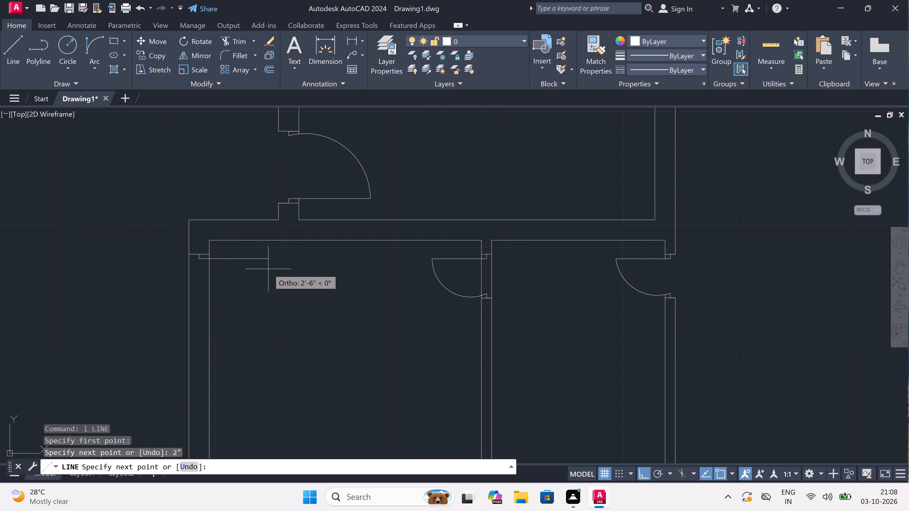
text(3')
key(space)
key(Escape)
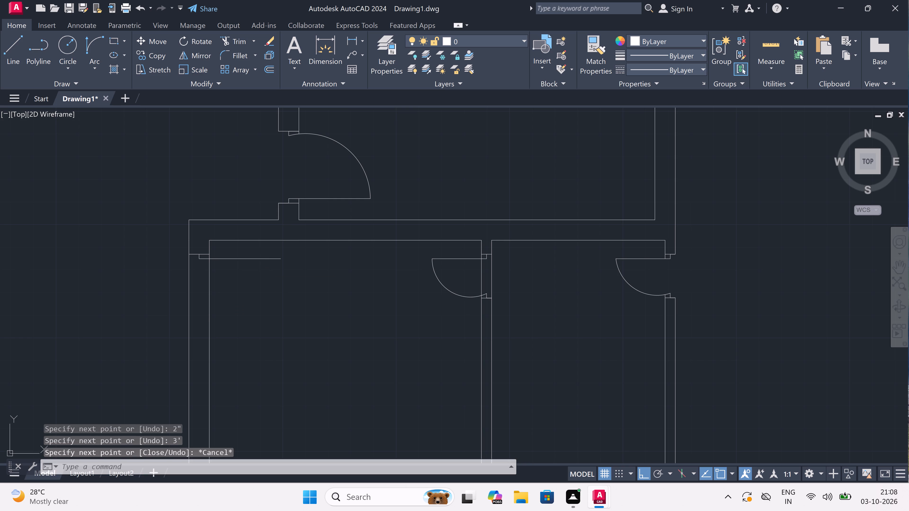
Draw the lower jamb line across the larger room's left wall, with a 2" line upward from its midpoint.
key(space)
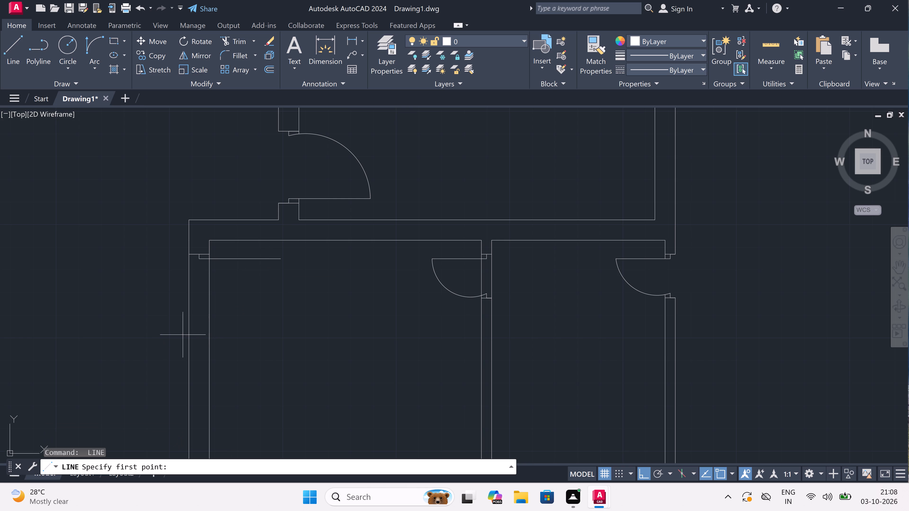
click(185, 333)
double_click(214, 334)
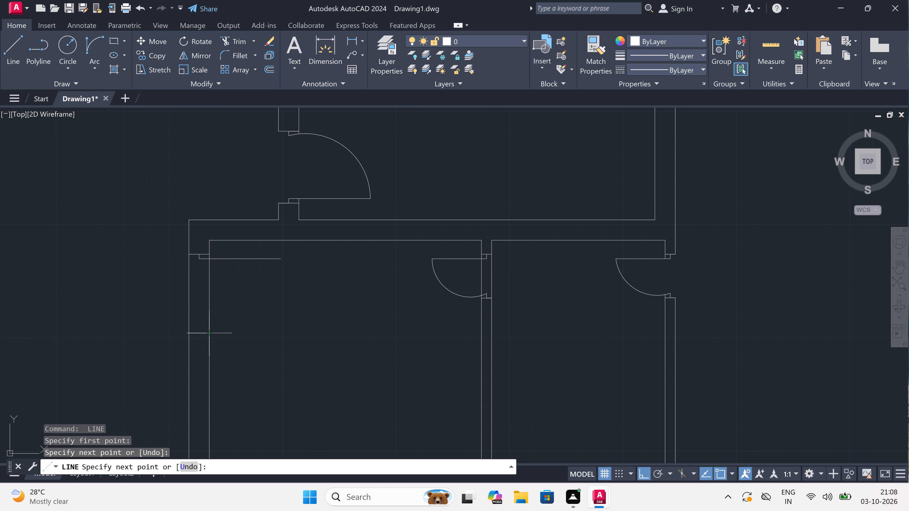
double_click(199, 333)
text(2")
key(space)
key(Escape)
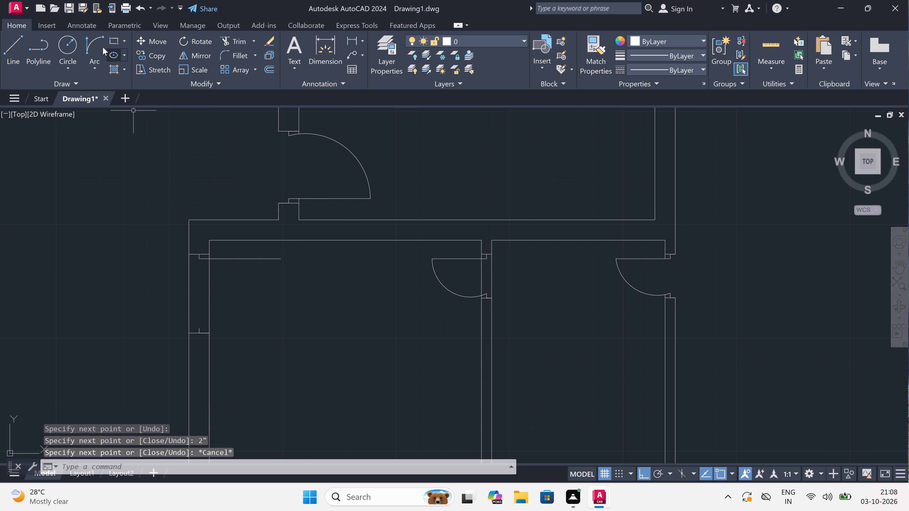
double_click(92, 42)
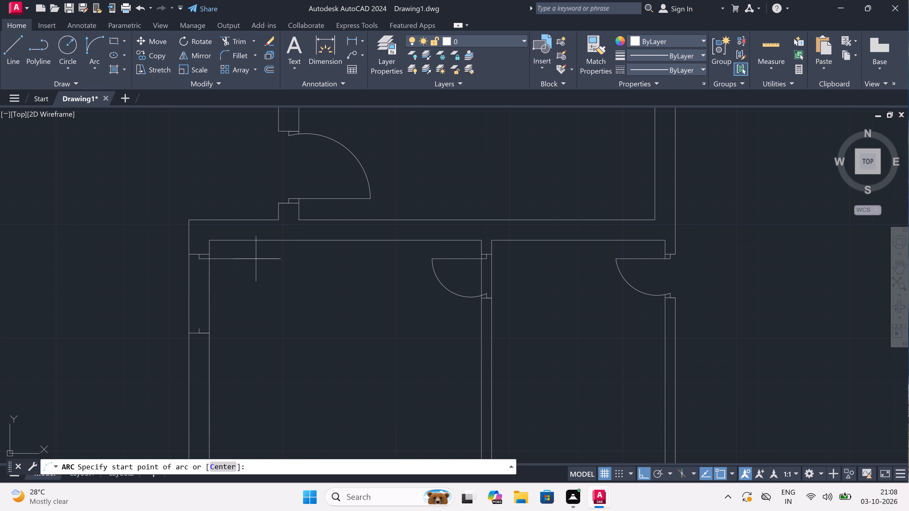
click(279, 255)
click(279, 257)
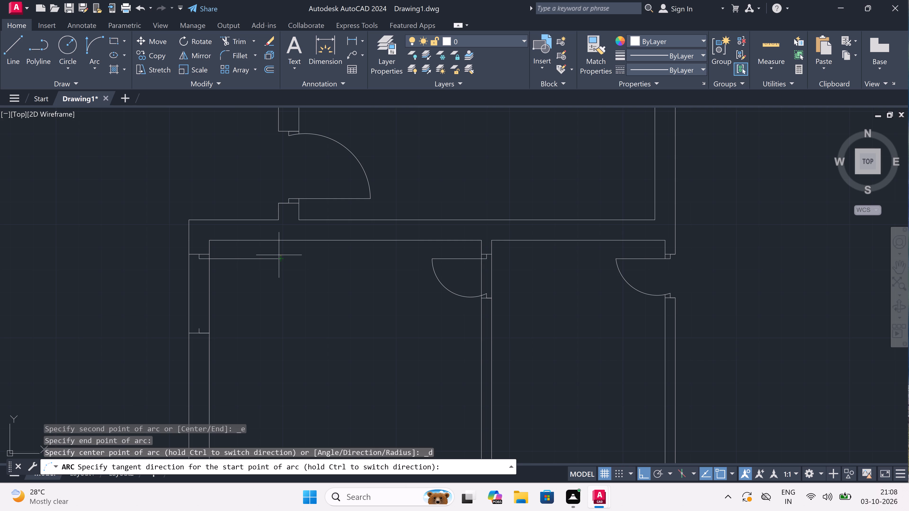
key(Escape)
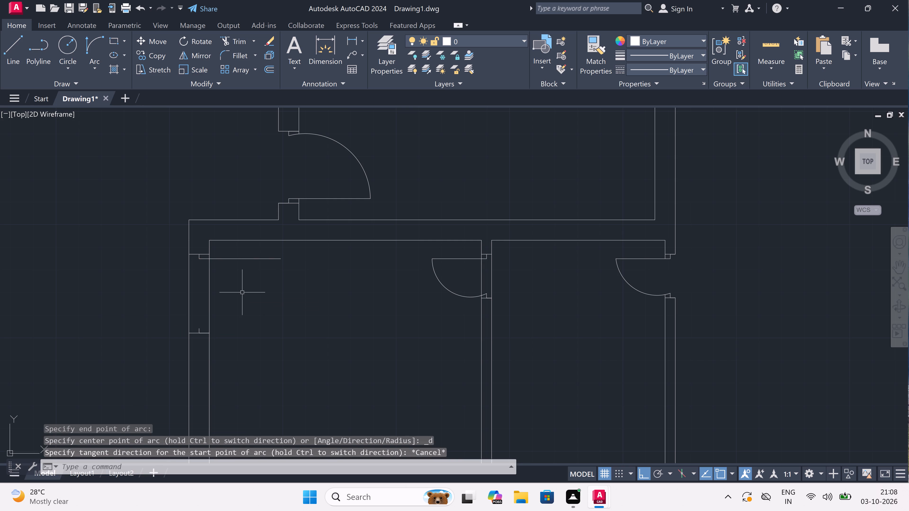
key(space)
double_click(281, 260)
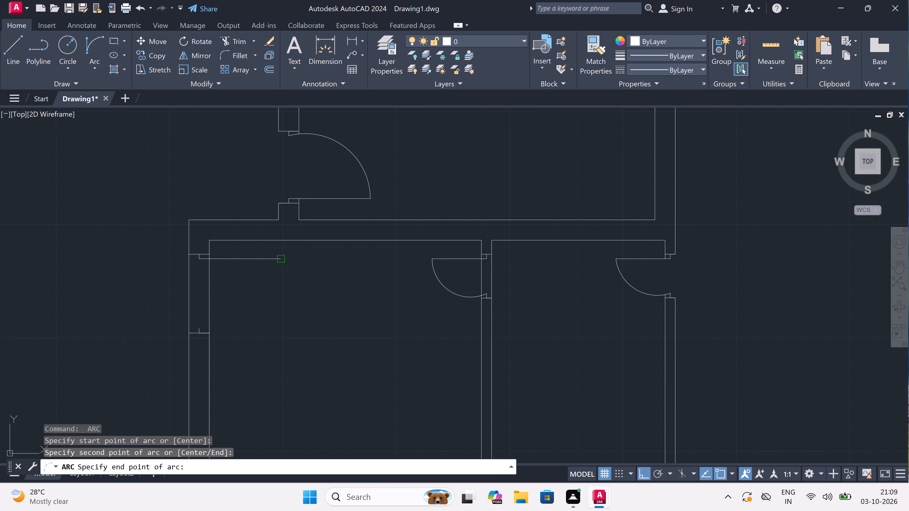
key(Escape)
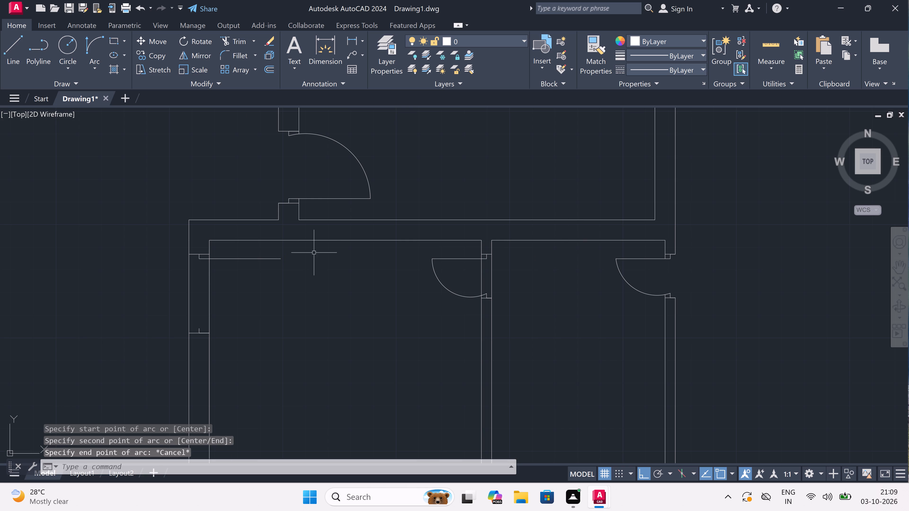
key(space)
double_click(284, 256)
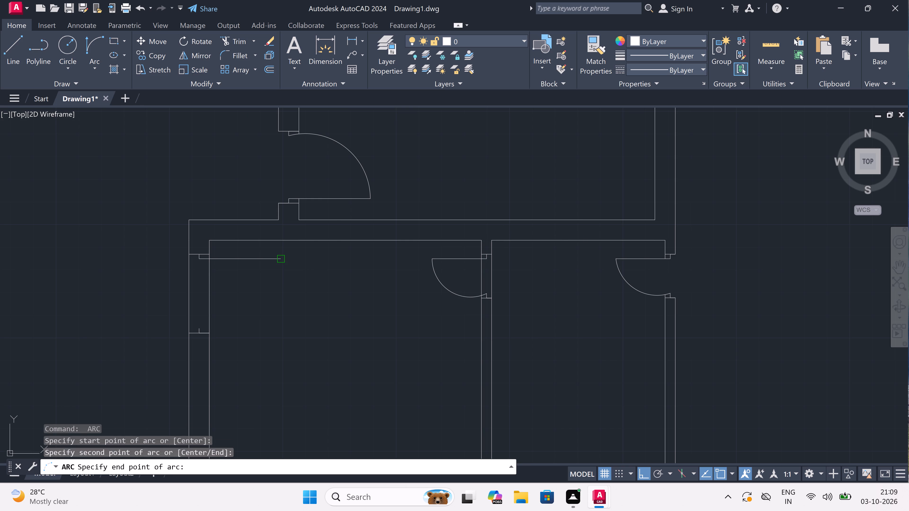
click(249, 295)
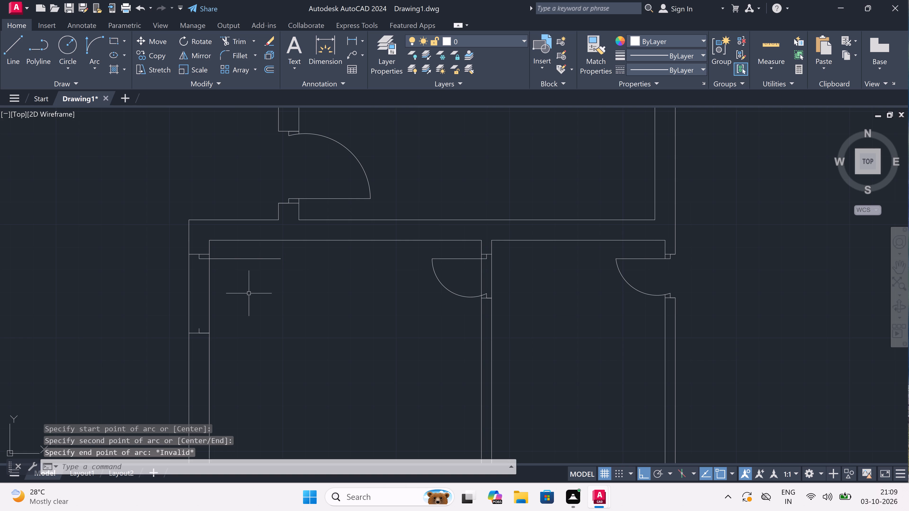
Draw a start-end-direction arc from the left wall door leaf's right end to the lower 2" jamb line's top, with a downward tangent.
click(89, 43)
double_click(278, 261)
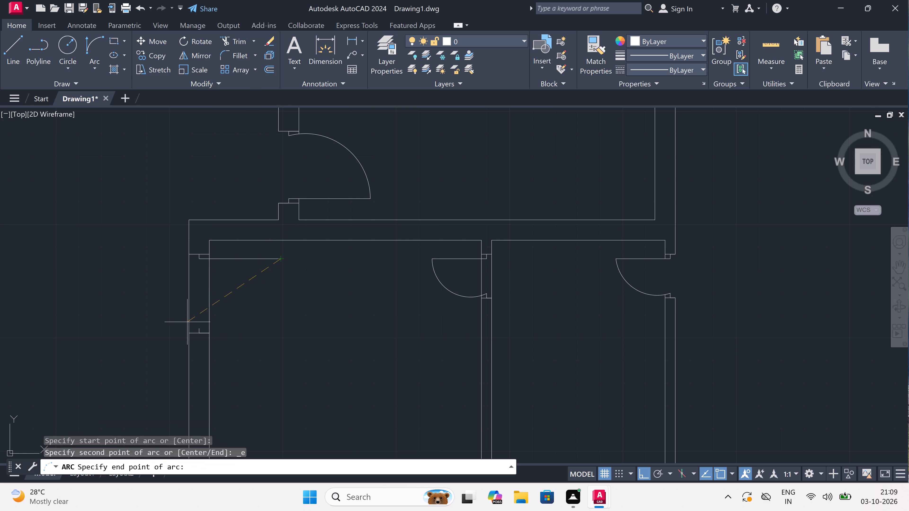
double_click(200, 325)
double_click(280, 342)
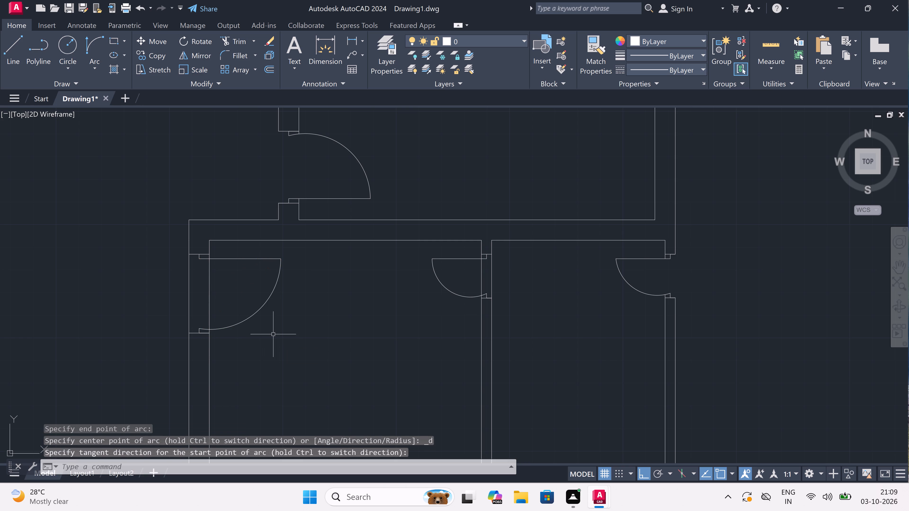
Trim the two wall lines crossing the door opening in the larger room's left wall.
key(t)
key(r)
key(space)
double_click(245, 277)
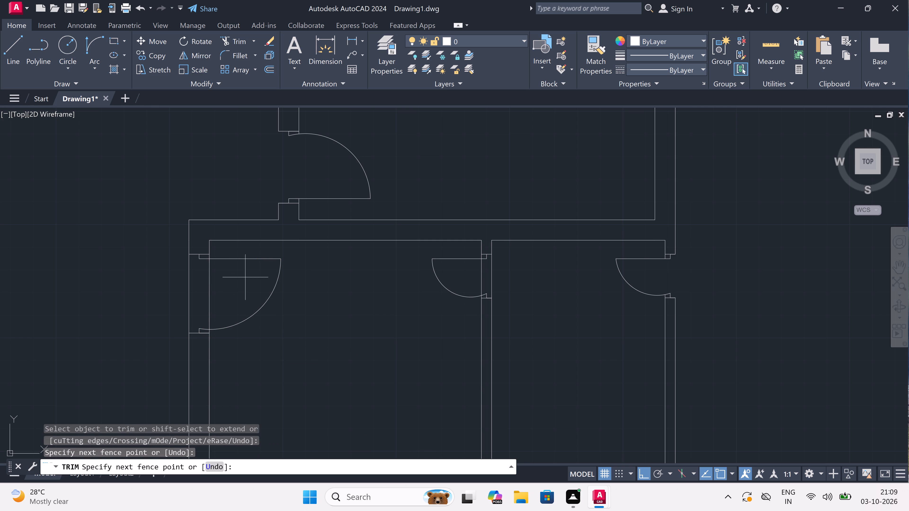
triple_click(130, 277)
Trim the two partition lines crossing the door opening between the larger and smaller rooms.
scroll(130, 277, down, 1)
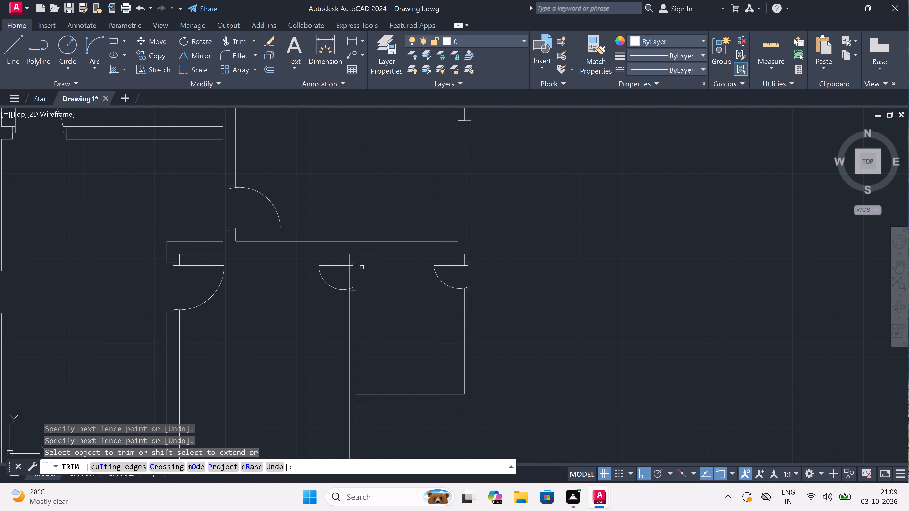
scroll(374, 273, up, 3)
click(257, 278)
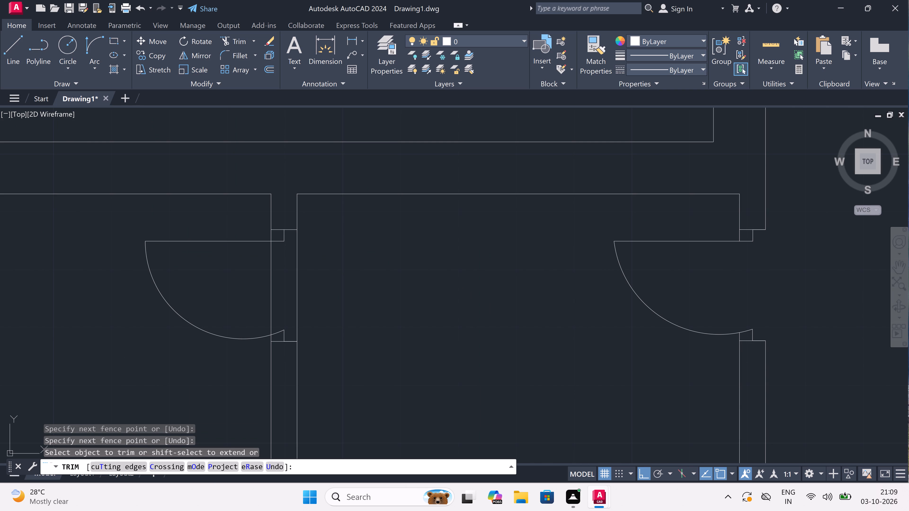
click(416, 259)
scroll(313, 264, down, 4)
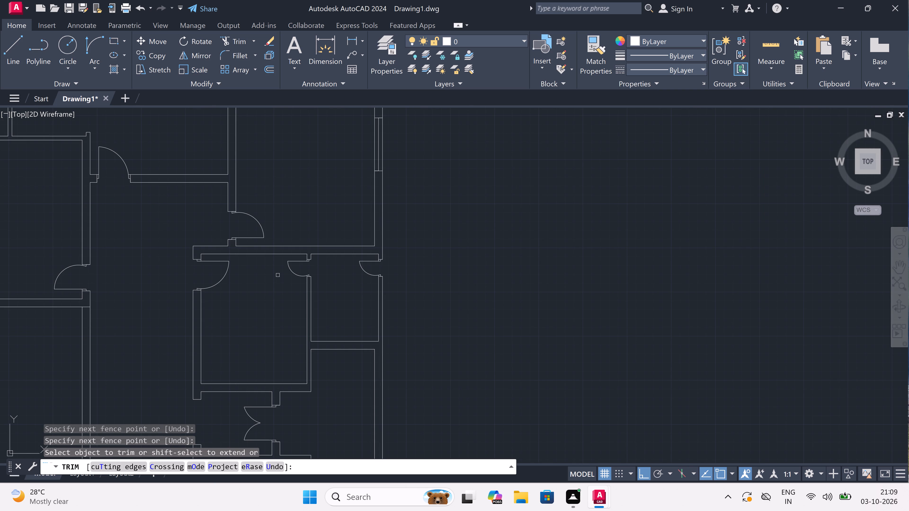
key(Escape)
Draw an L-shaped counter outline in the larger room, running left from the partition below its door, down, and left to the left wall.
key(l)
key(space)
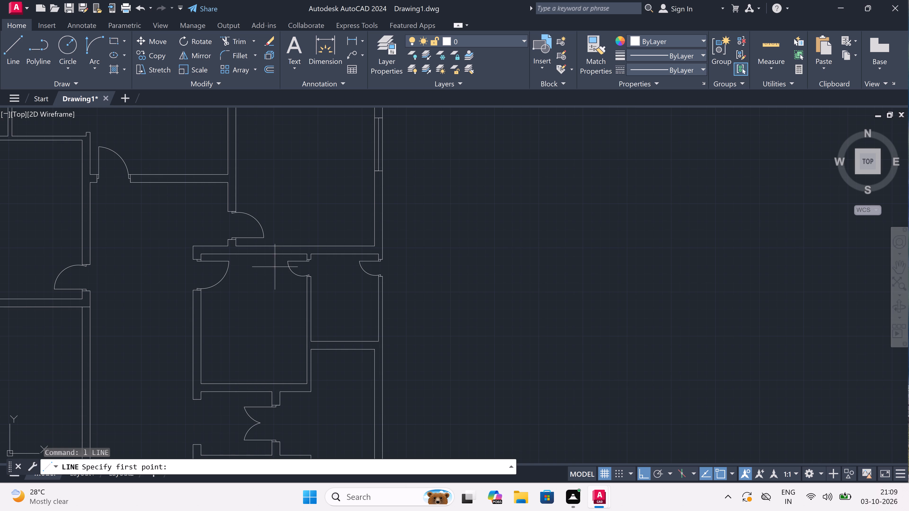
click(306, 298)
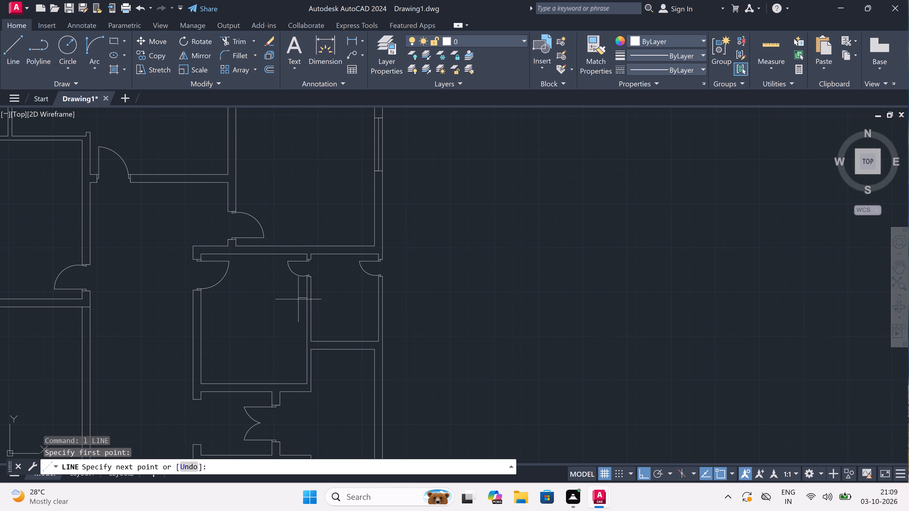
click(287, 297)
click(287, 300)
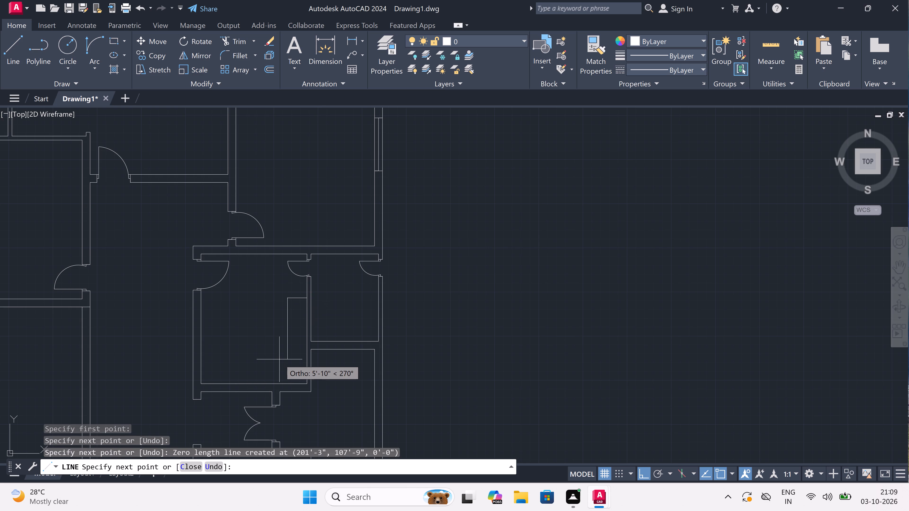
click(285, 365)
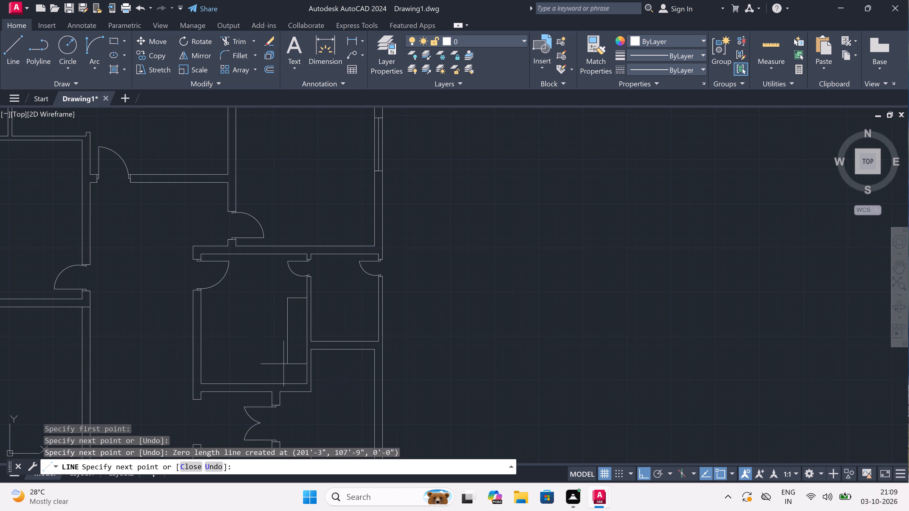
click(200, 361)
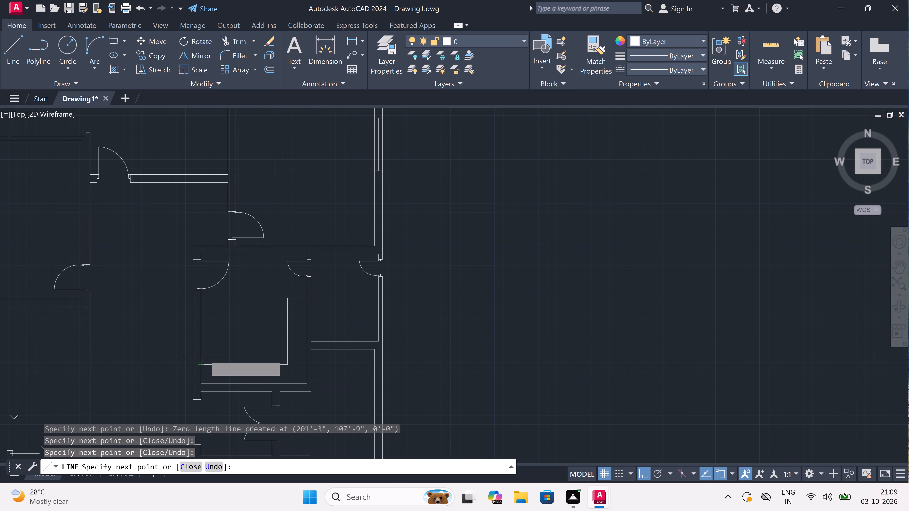
key(Escape)
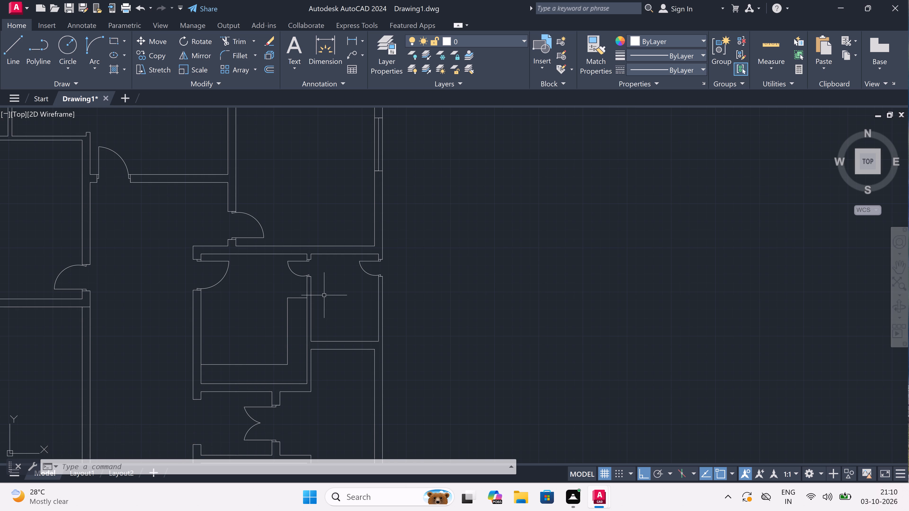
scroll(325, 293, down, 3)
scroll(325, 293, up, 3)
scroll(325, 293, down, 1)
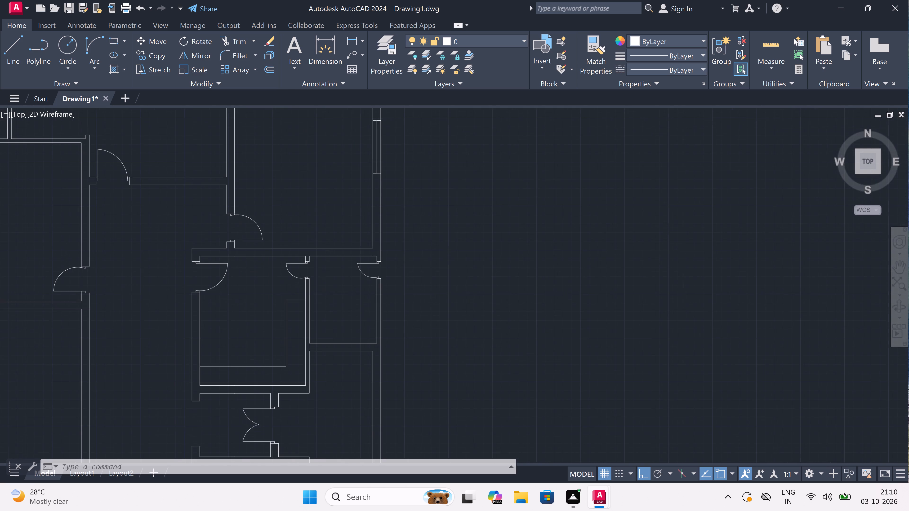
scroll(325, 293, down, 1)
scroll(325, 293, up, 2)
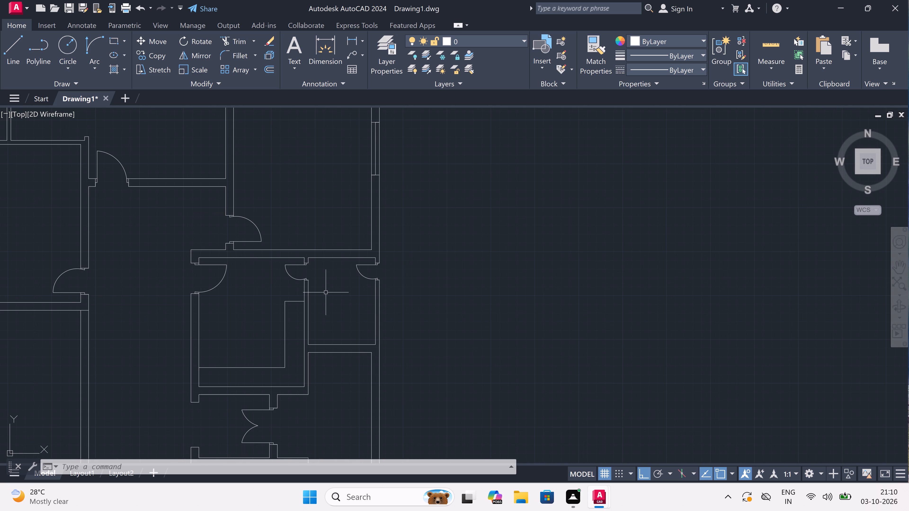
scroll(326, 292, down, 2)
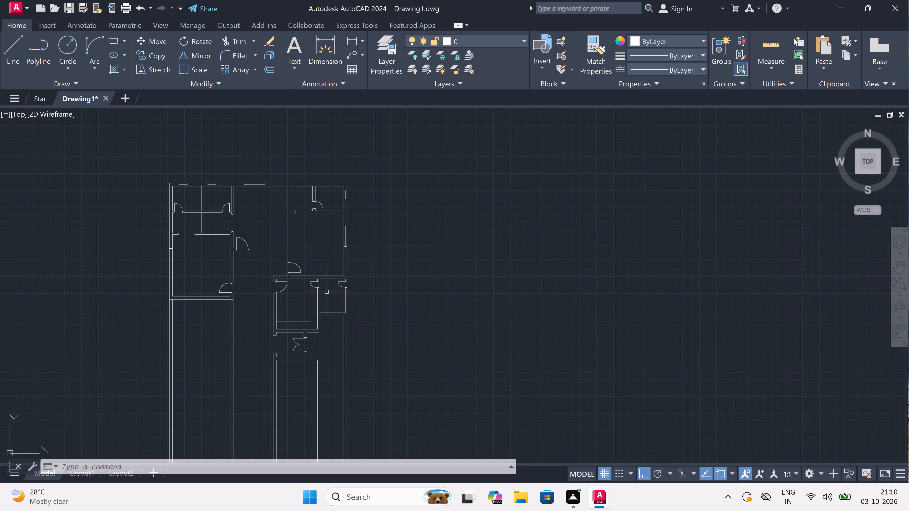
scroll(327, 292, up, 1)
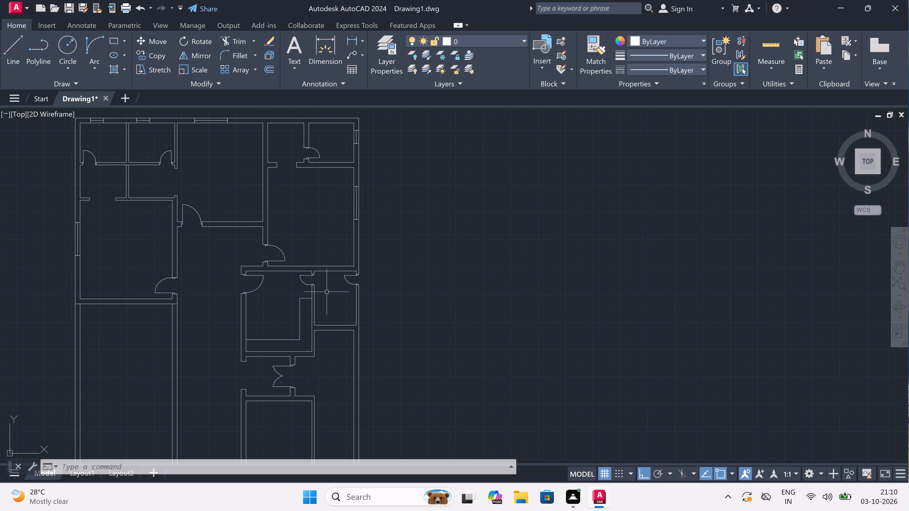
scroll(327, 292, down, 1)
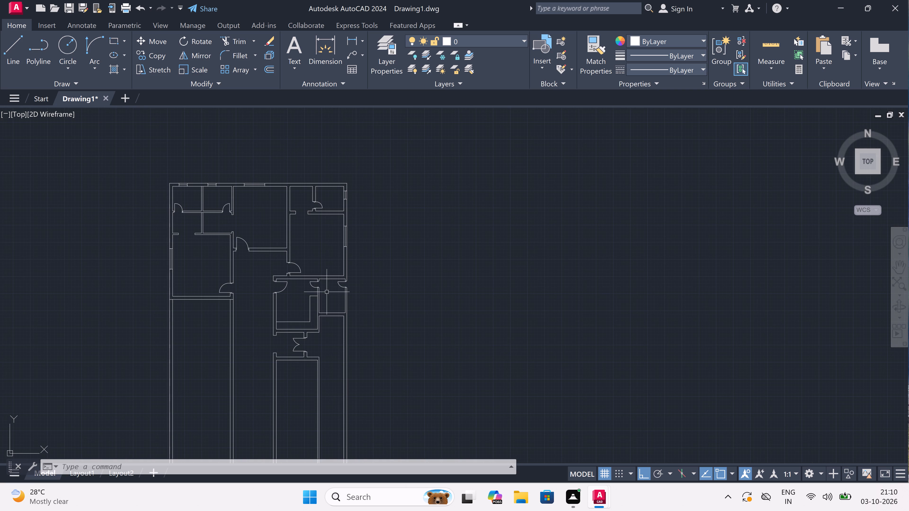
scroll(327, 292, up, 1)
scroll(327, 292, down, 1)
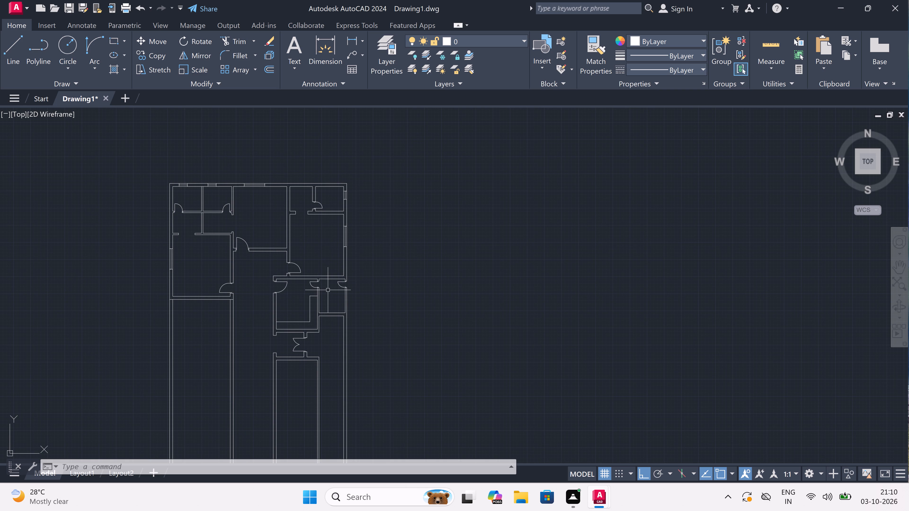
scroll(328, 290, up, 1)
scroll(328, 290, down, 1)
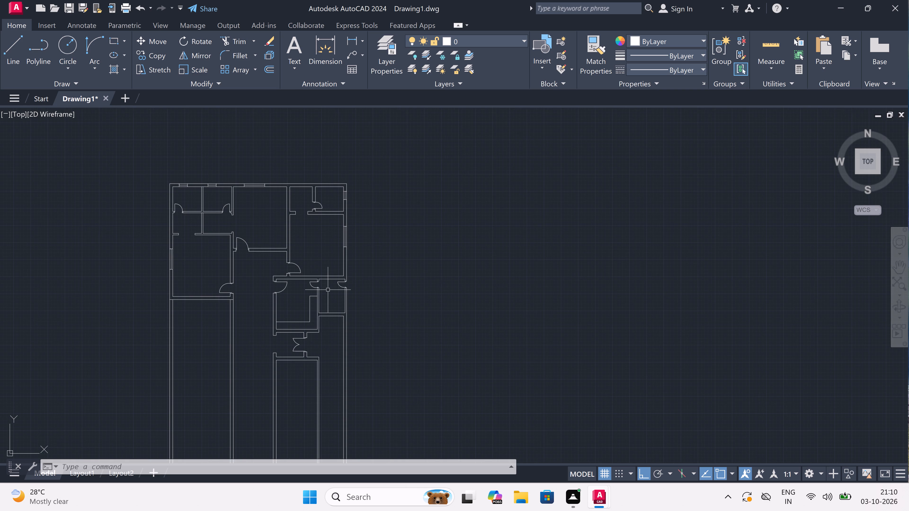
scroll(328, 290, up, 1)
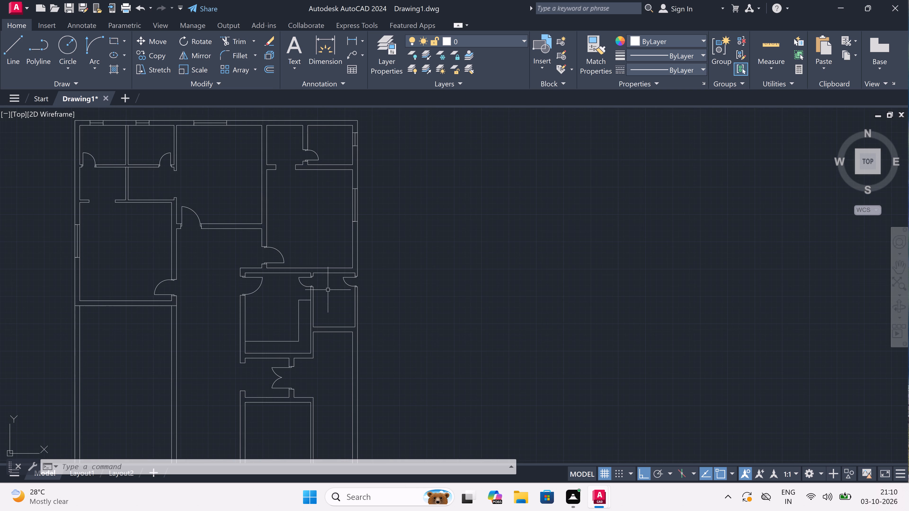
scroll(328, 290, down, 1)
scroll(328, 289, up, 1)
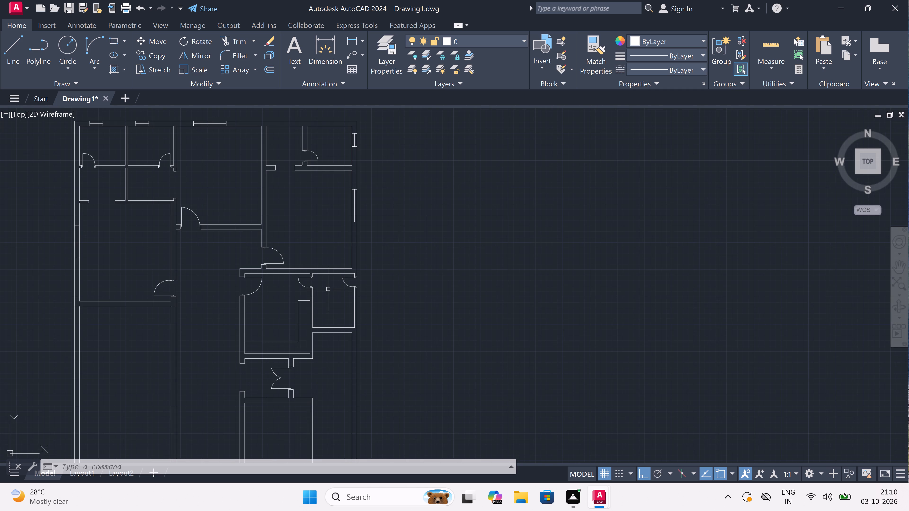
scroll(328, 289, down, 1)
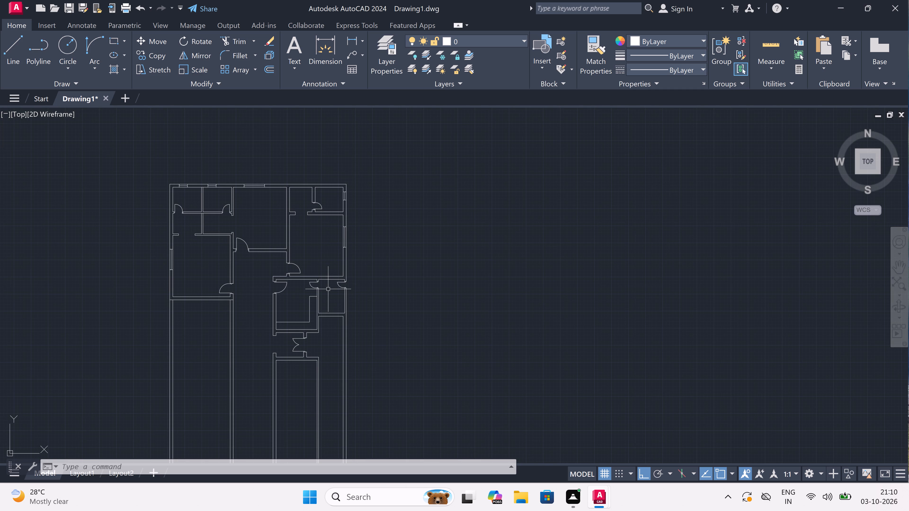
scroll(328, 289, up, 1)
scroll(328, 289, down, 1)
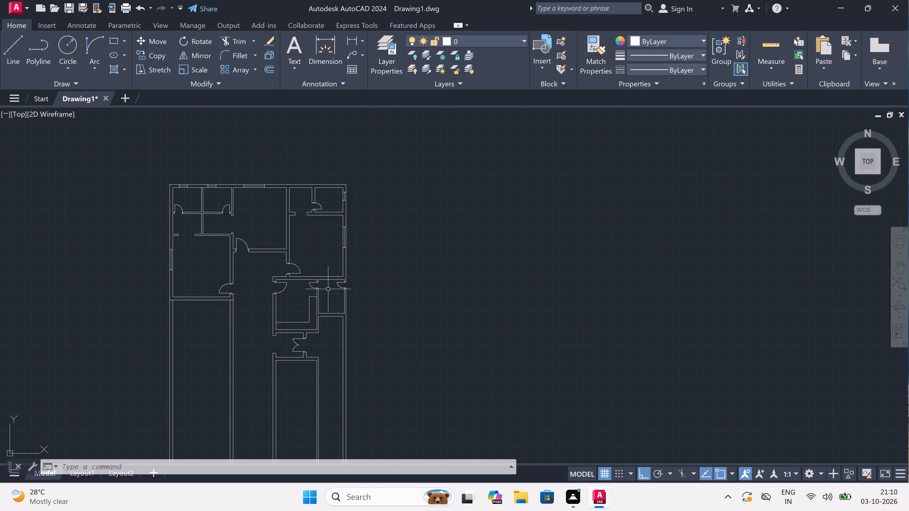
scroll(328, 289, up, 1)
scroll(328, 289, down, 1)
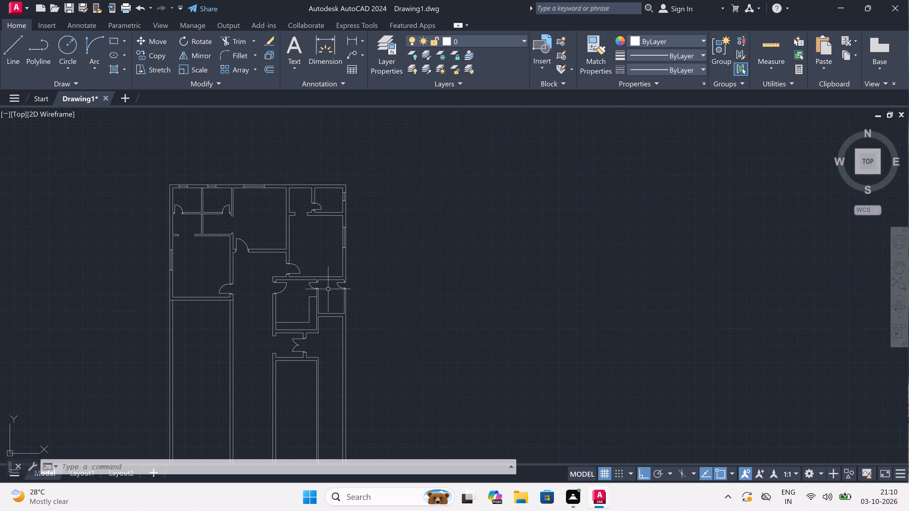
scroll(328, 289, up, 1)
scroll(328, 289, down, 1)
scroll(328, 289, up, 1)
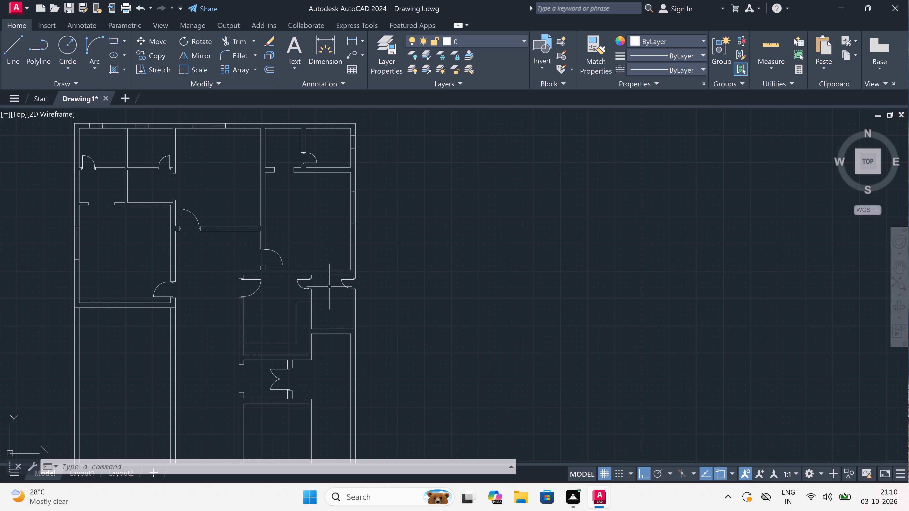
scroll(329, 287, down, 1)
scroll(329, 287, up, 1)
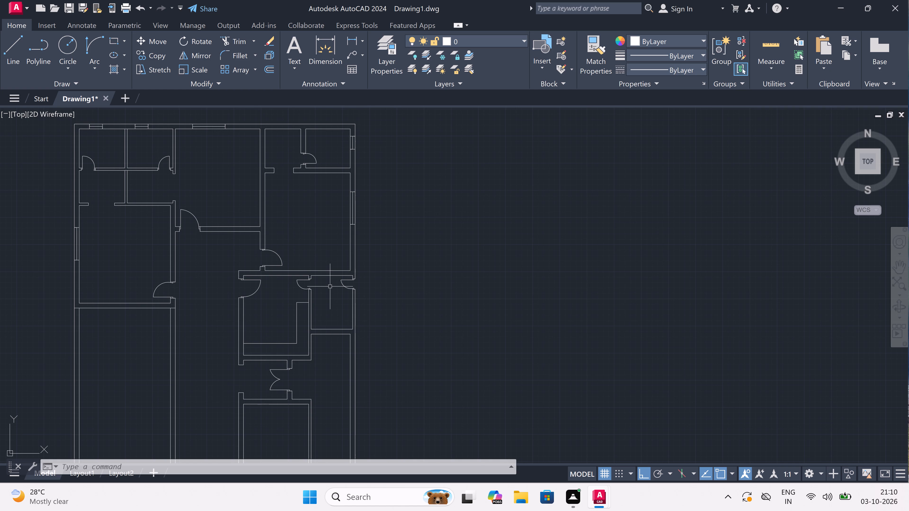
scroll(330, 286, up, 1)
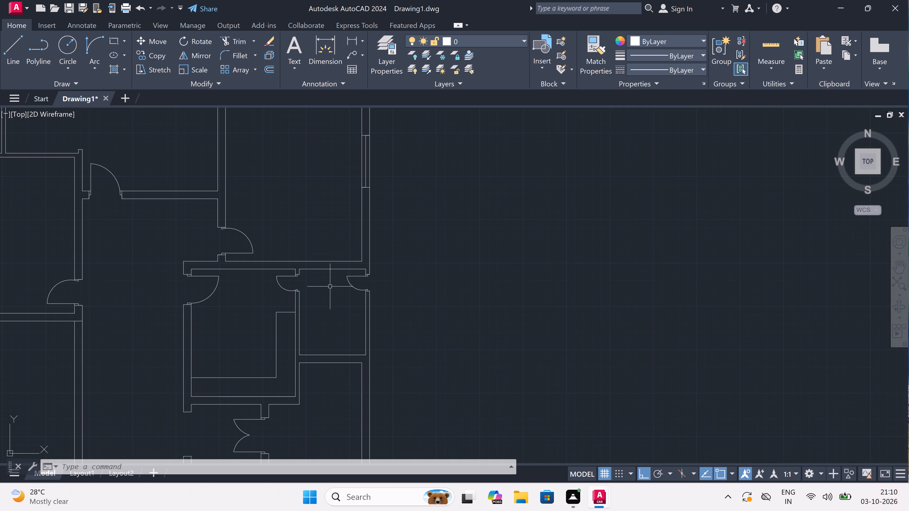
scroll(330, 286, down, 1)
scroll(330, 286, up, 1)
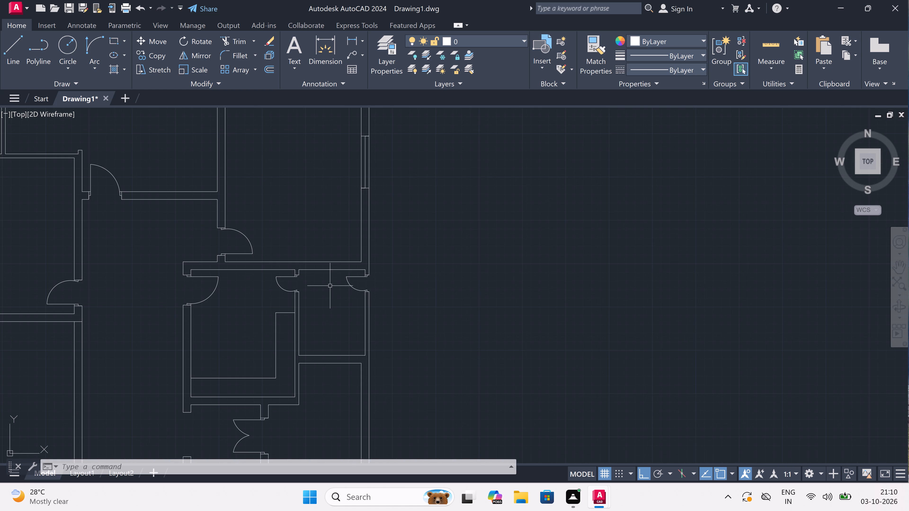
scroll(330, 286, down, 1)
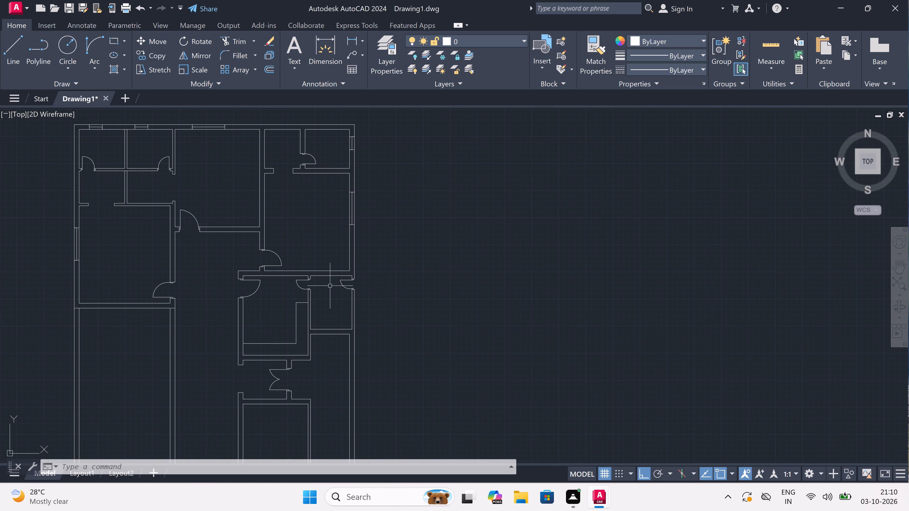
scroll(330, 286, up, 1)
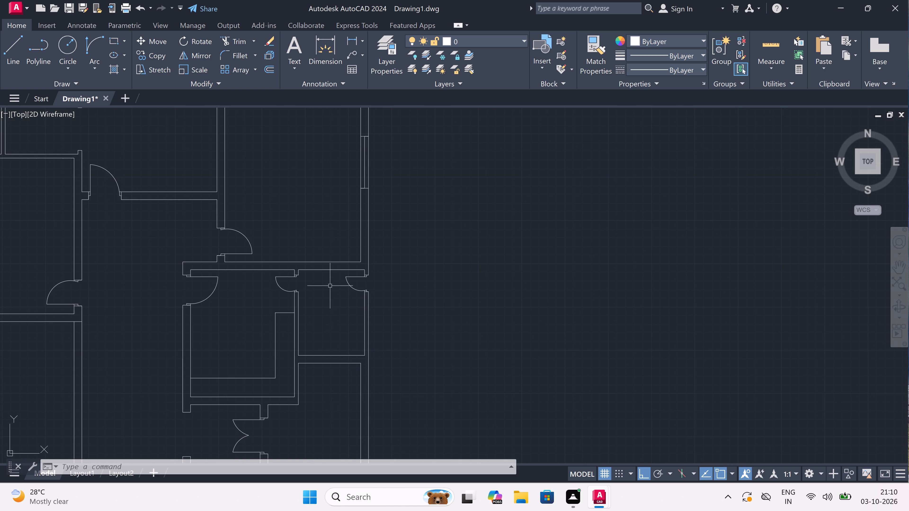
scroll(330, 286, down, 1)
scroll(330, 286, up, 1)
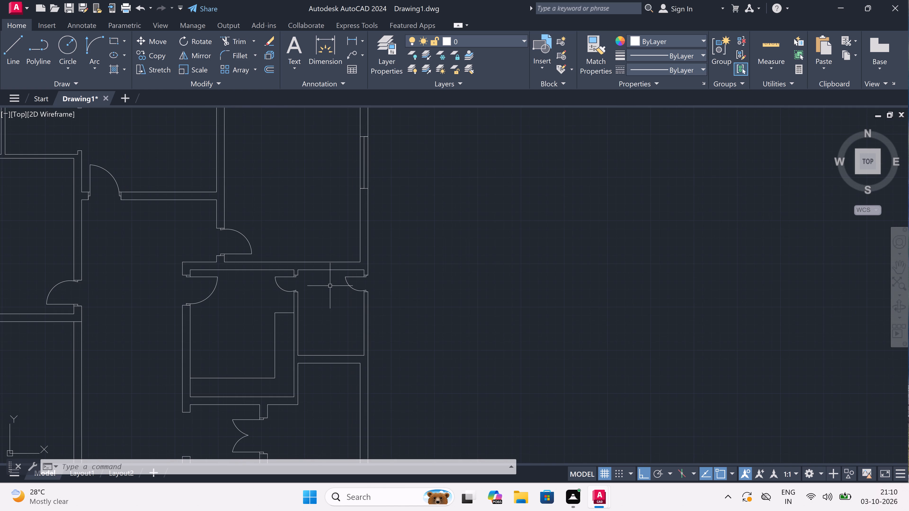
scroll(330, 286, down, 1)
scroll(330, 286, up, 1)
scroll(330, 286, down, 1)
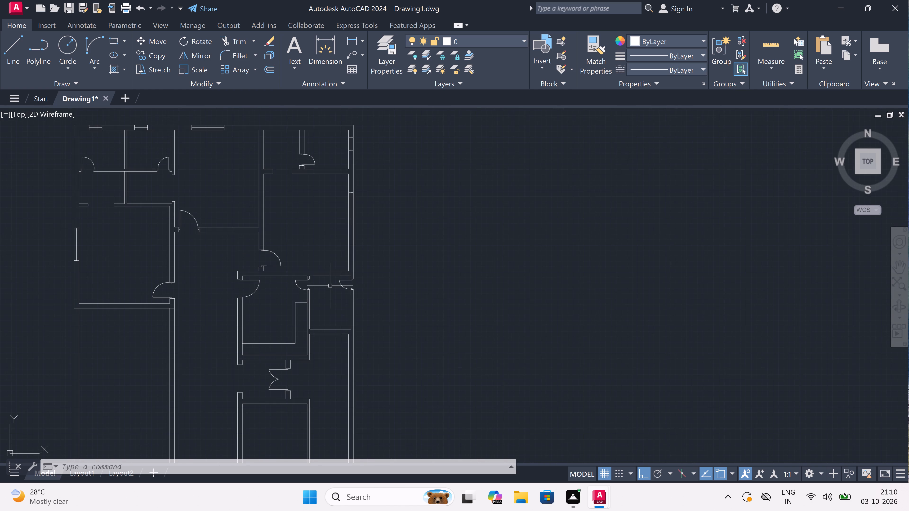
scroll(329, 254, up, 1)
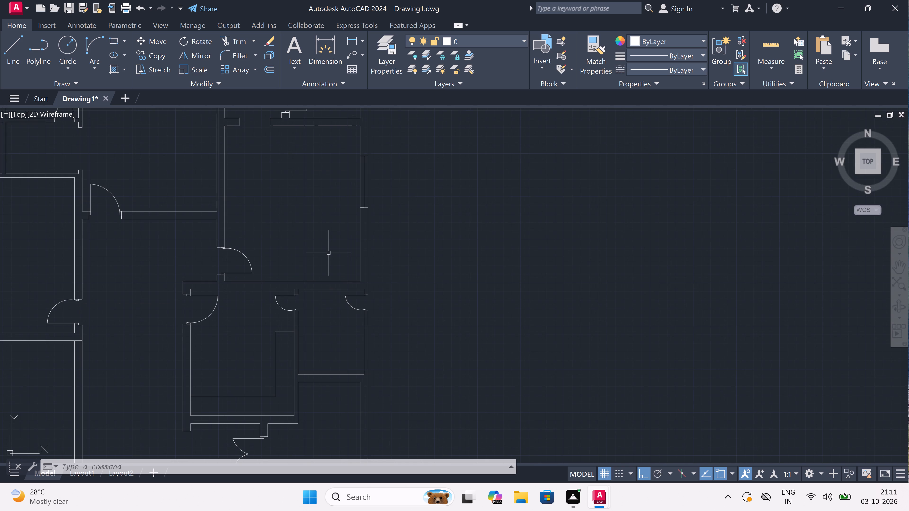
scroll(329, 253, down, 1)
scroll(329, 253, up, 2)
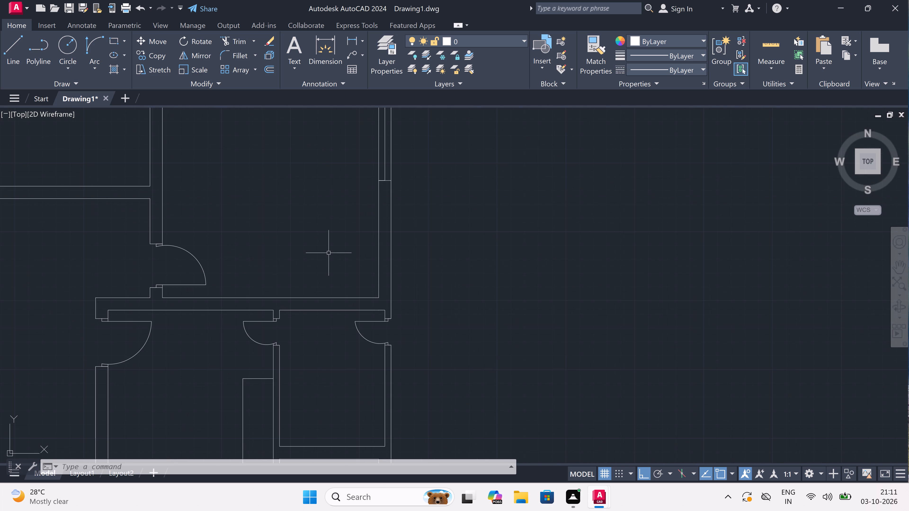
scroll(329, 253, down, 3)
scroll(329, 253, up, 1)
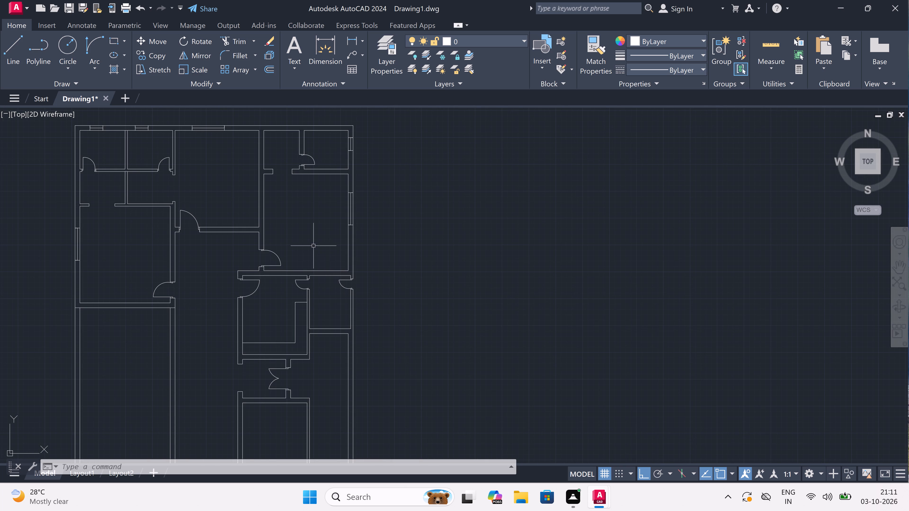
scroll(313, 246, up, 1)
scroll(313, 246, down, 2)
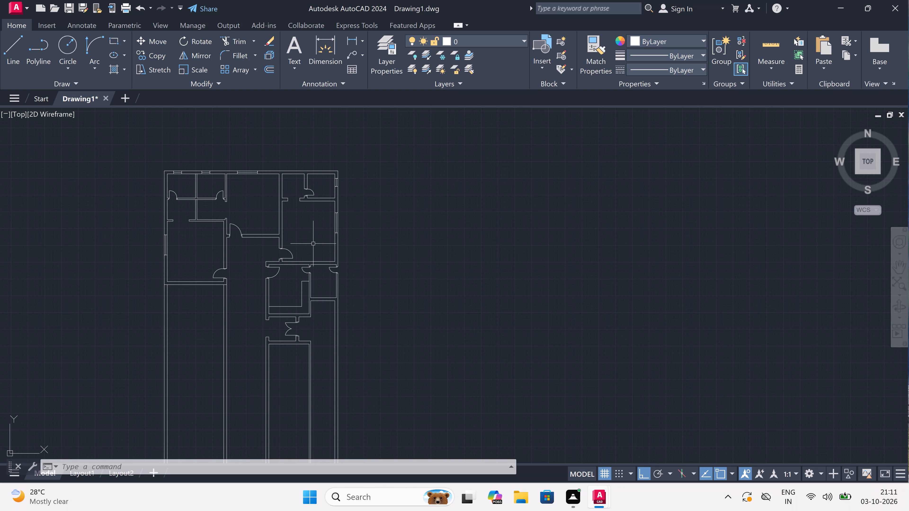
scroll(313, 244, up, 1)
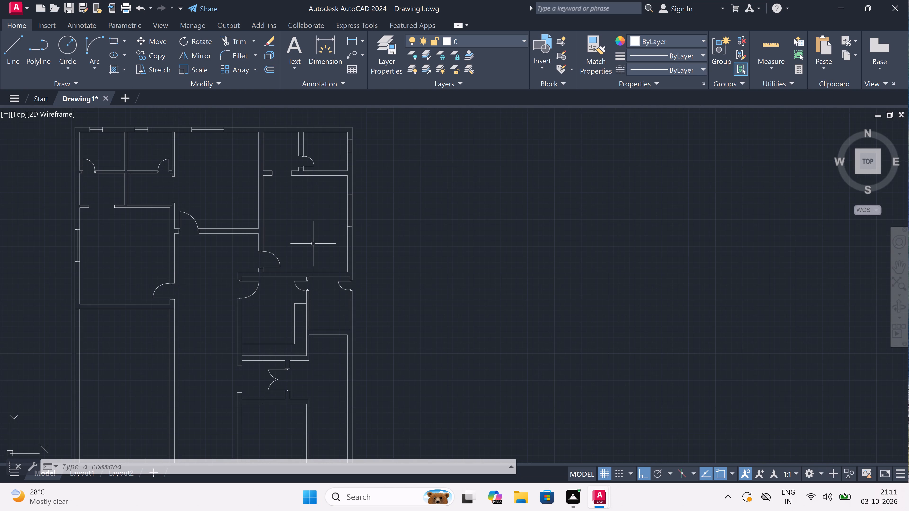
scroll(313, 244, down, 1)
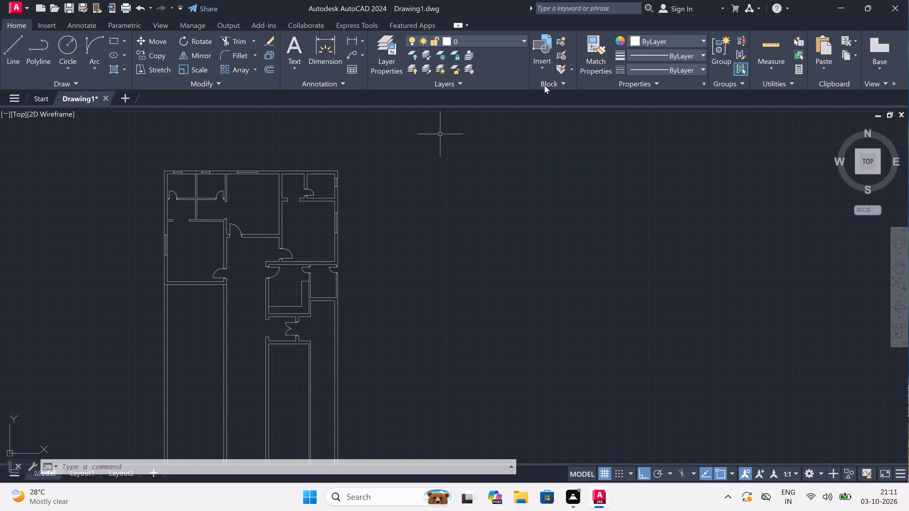
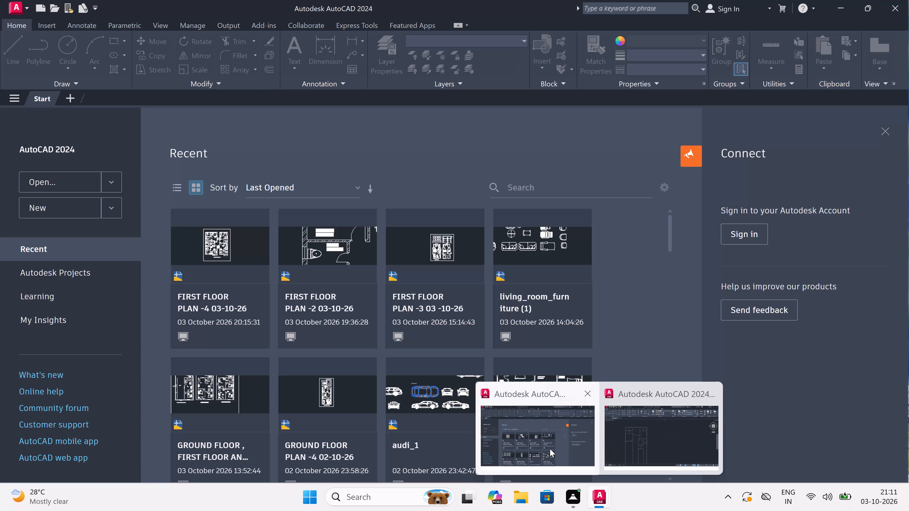
Switch to the AutoCAD window containing the Drawing1 floor plan.
double_click(639, 440)
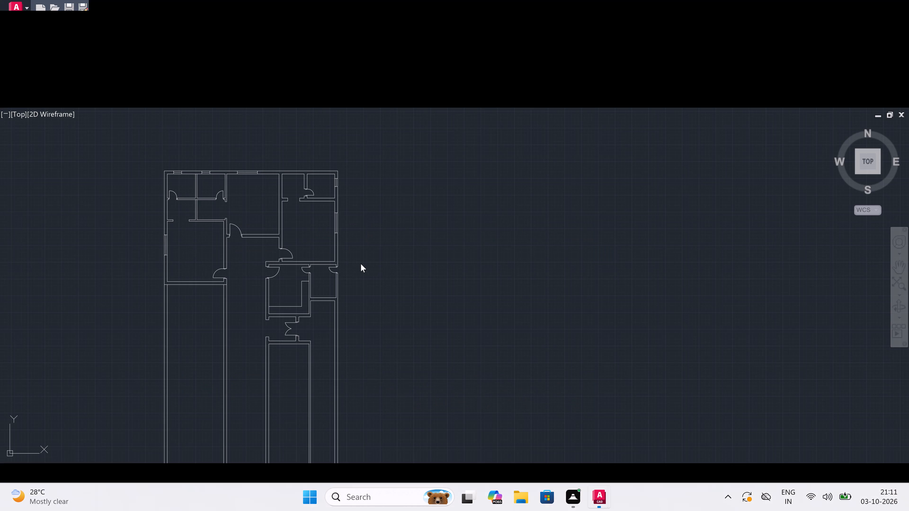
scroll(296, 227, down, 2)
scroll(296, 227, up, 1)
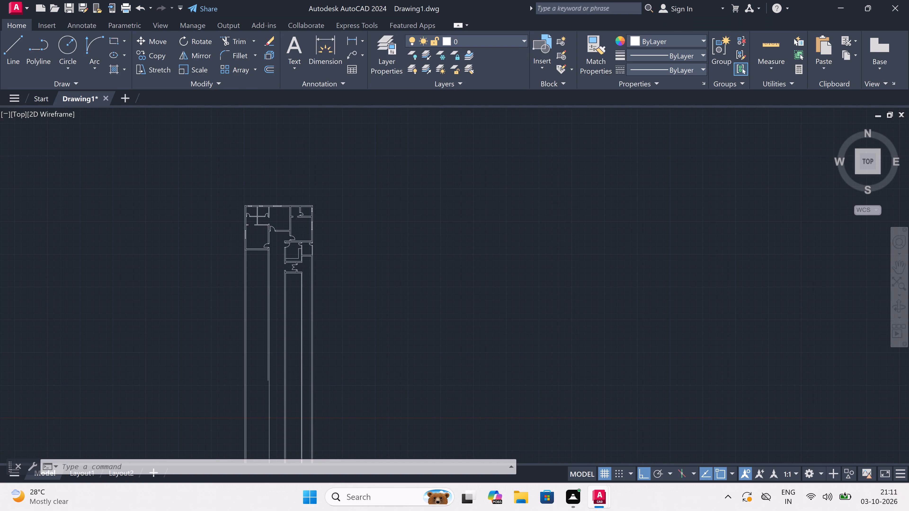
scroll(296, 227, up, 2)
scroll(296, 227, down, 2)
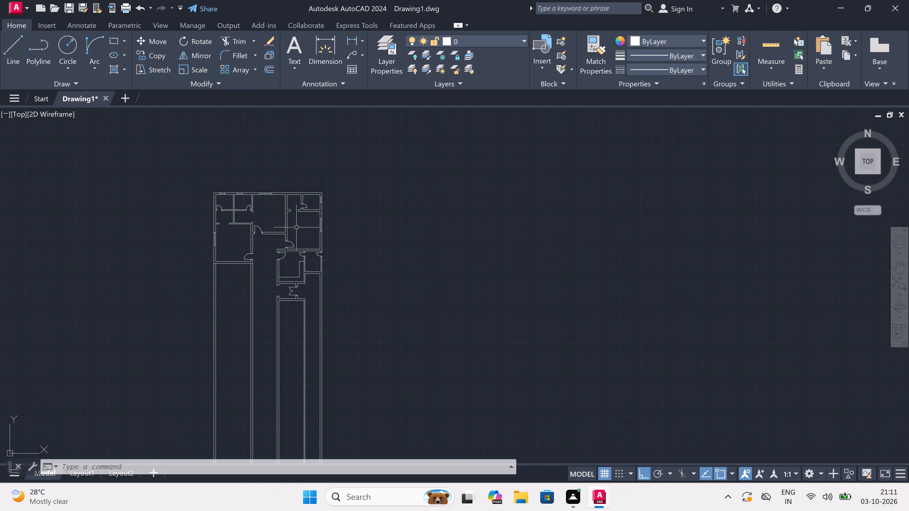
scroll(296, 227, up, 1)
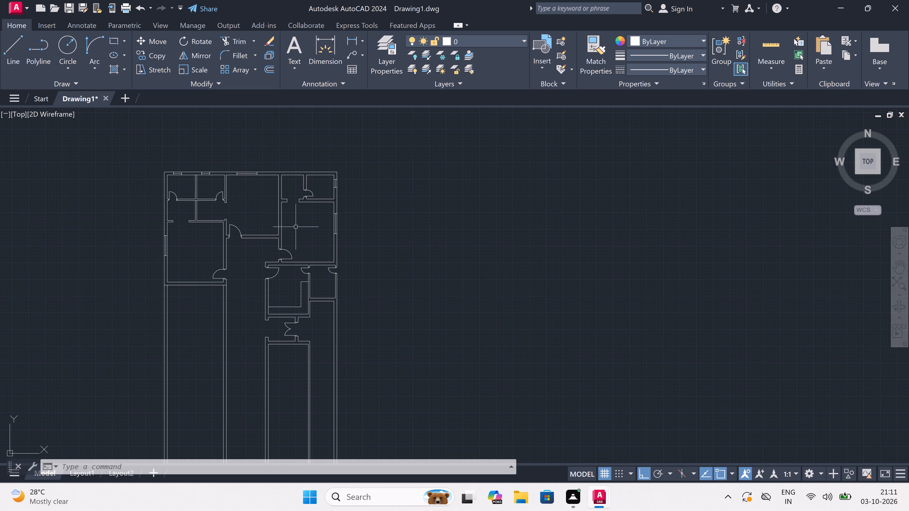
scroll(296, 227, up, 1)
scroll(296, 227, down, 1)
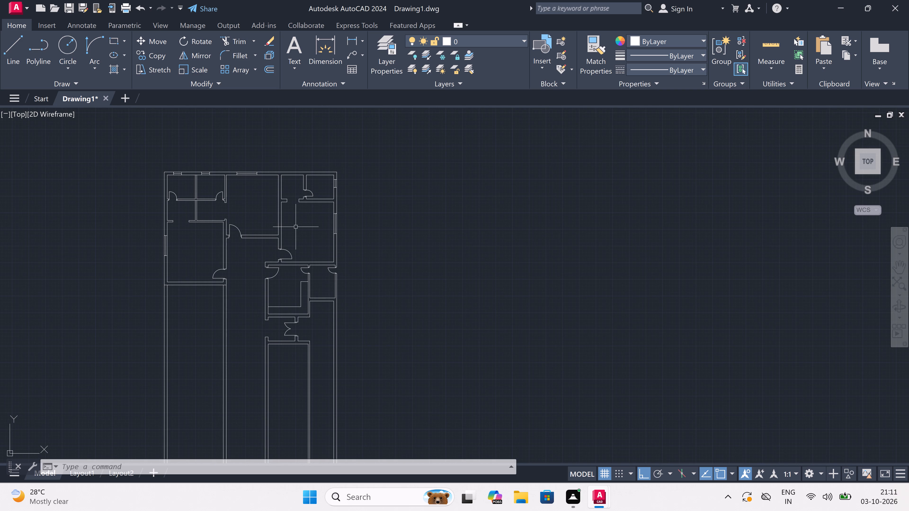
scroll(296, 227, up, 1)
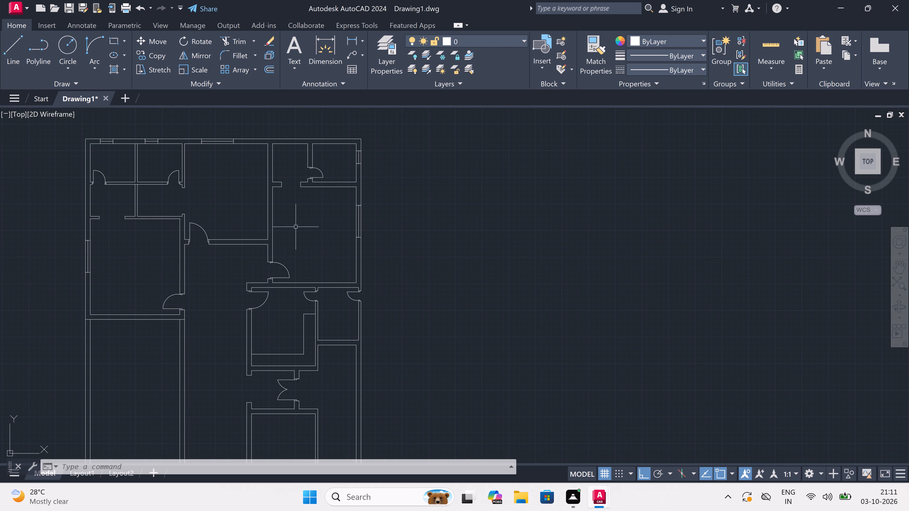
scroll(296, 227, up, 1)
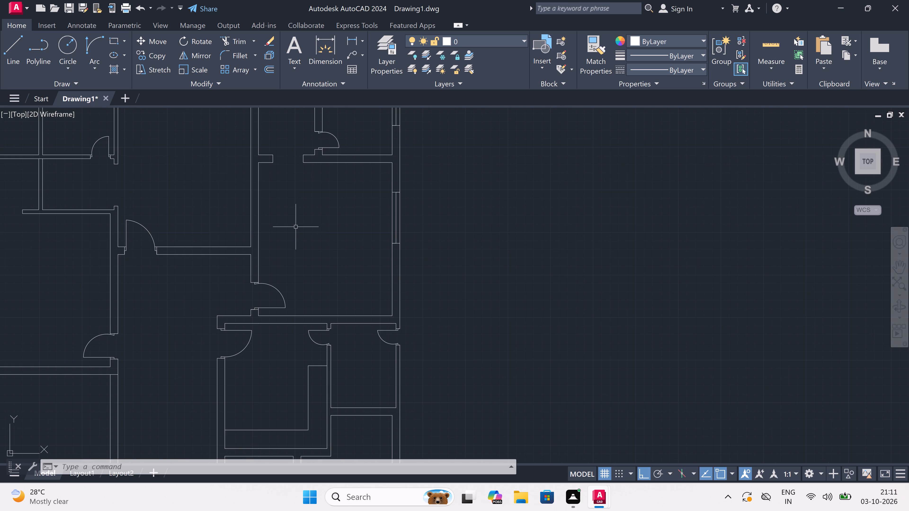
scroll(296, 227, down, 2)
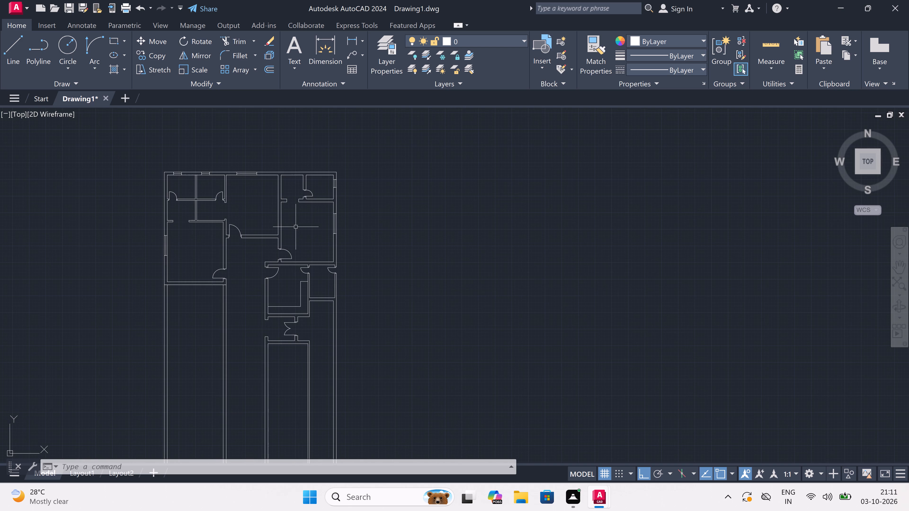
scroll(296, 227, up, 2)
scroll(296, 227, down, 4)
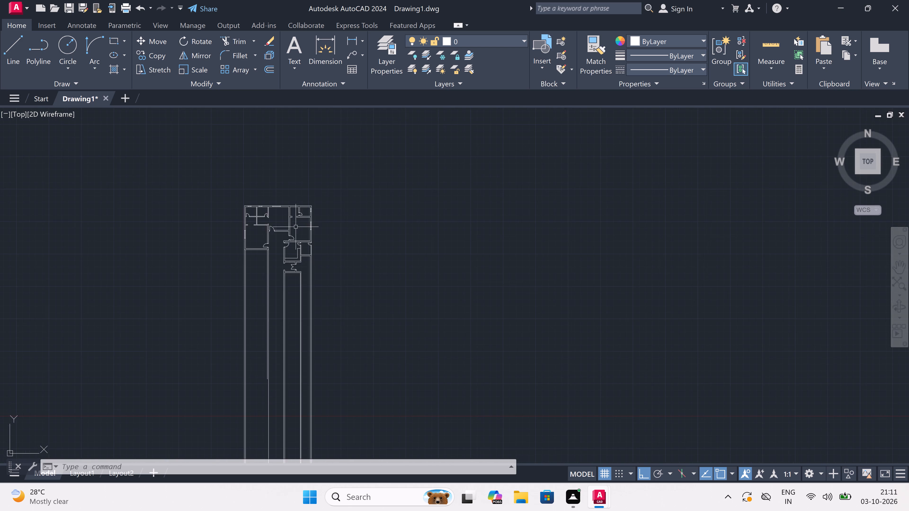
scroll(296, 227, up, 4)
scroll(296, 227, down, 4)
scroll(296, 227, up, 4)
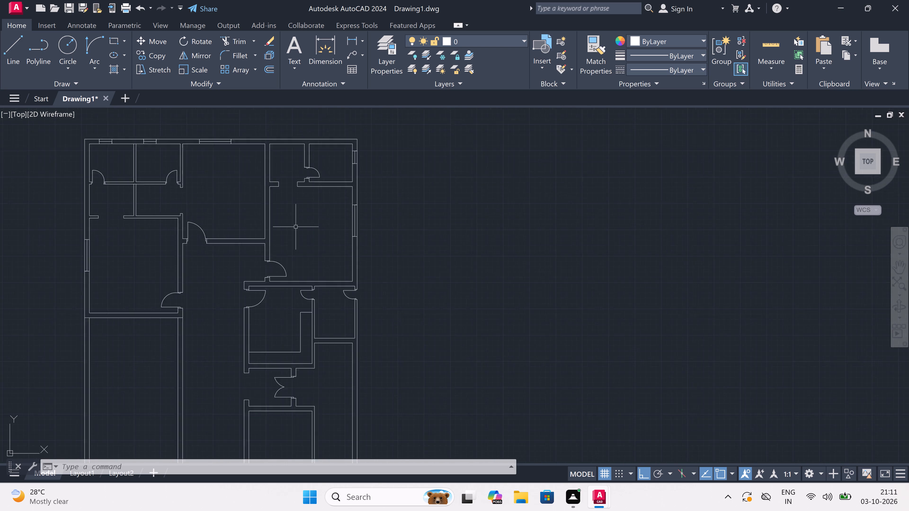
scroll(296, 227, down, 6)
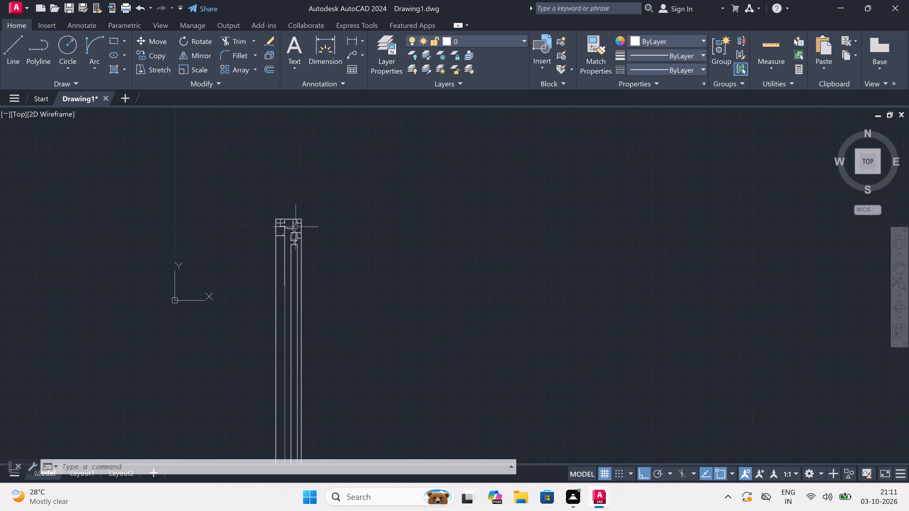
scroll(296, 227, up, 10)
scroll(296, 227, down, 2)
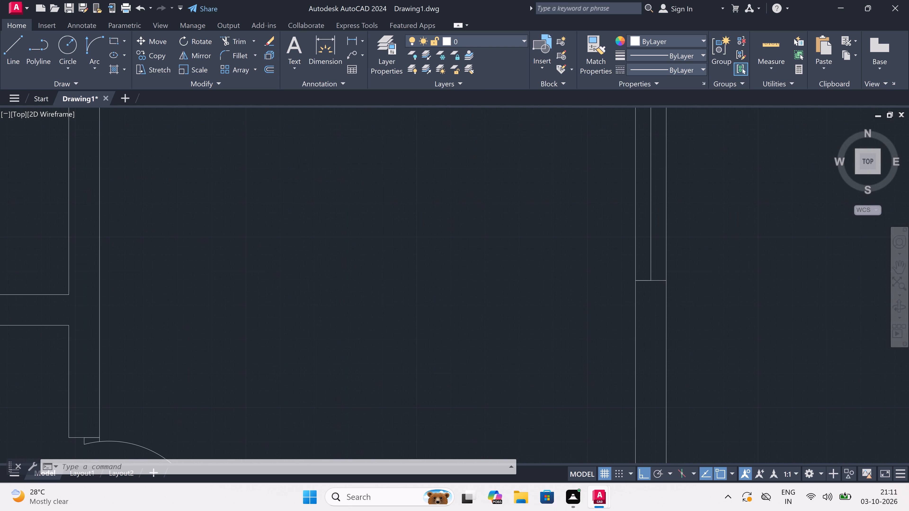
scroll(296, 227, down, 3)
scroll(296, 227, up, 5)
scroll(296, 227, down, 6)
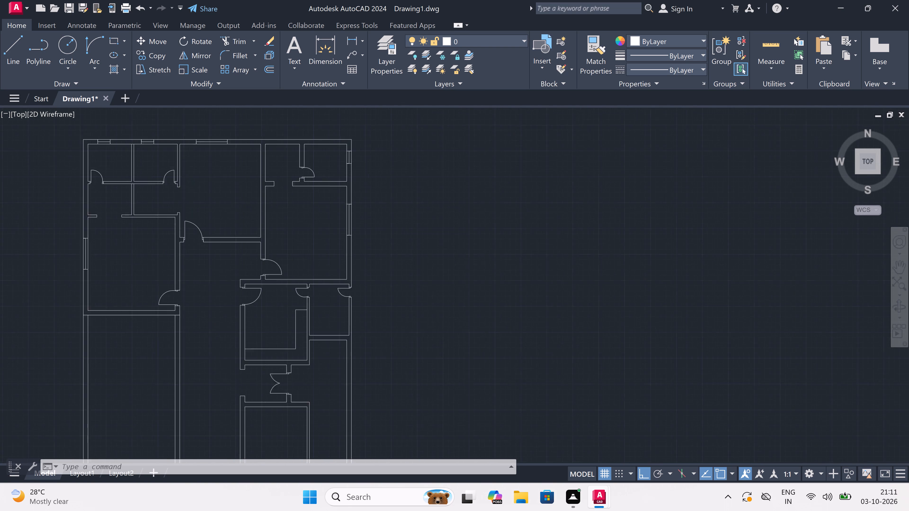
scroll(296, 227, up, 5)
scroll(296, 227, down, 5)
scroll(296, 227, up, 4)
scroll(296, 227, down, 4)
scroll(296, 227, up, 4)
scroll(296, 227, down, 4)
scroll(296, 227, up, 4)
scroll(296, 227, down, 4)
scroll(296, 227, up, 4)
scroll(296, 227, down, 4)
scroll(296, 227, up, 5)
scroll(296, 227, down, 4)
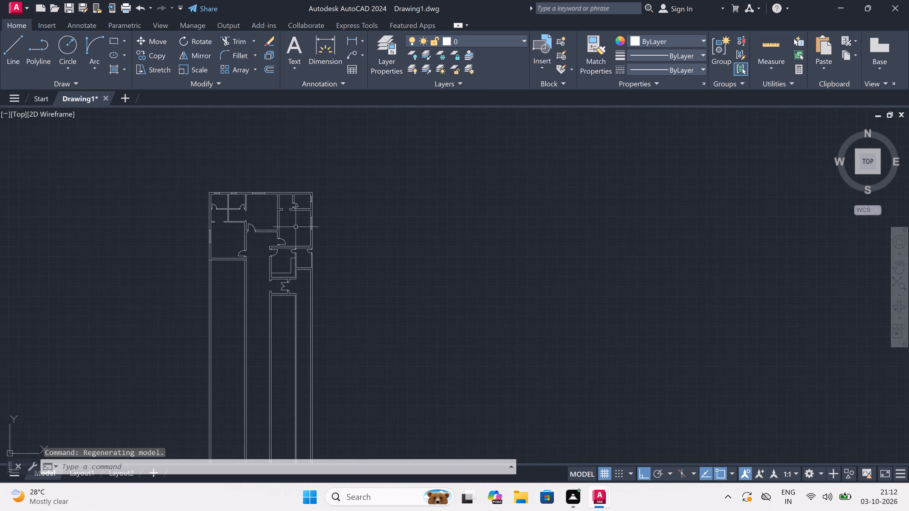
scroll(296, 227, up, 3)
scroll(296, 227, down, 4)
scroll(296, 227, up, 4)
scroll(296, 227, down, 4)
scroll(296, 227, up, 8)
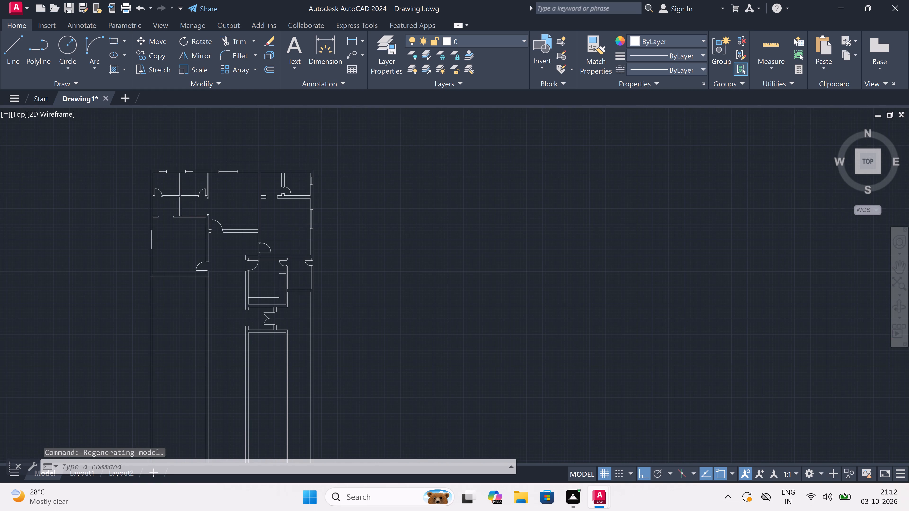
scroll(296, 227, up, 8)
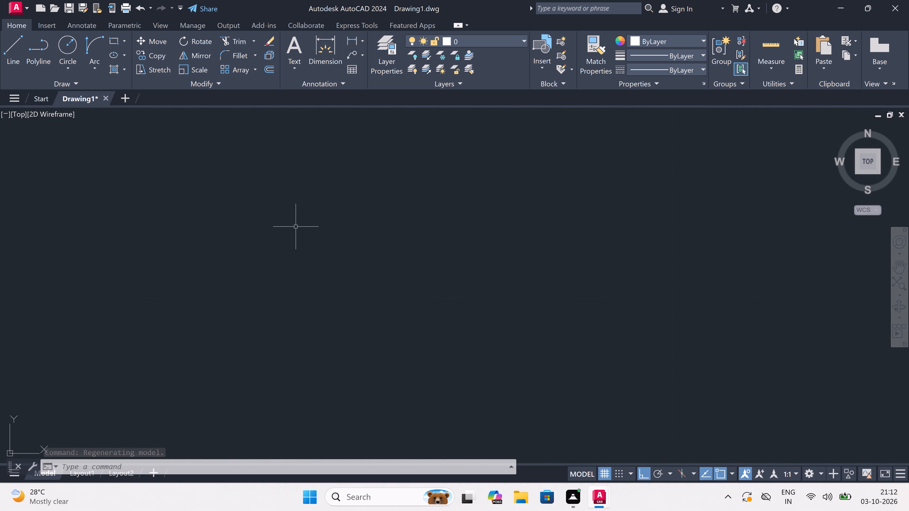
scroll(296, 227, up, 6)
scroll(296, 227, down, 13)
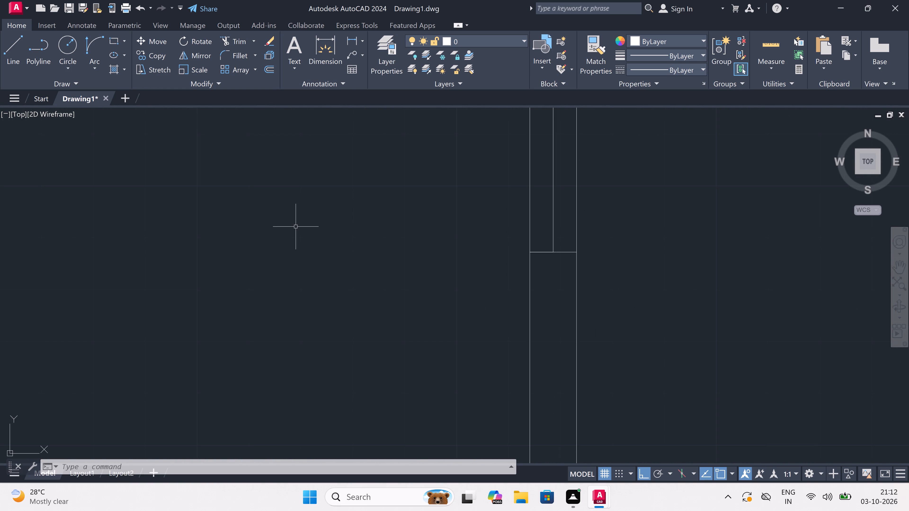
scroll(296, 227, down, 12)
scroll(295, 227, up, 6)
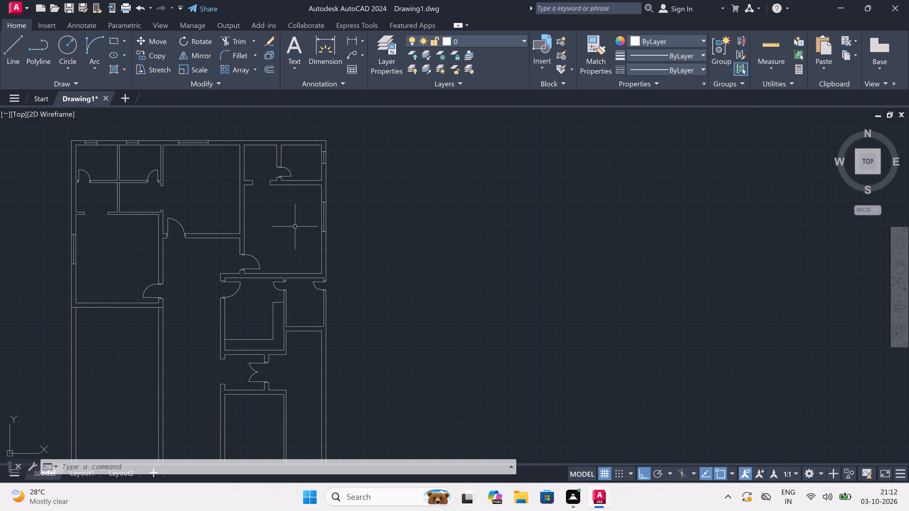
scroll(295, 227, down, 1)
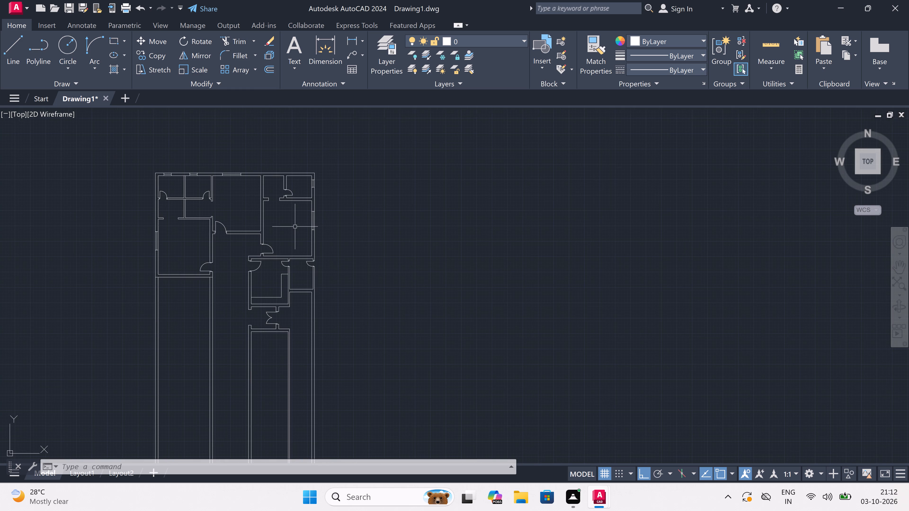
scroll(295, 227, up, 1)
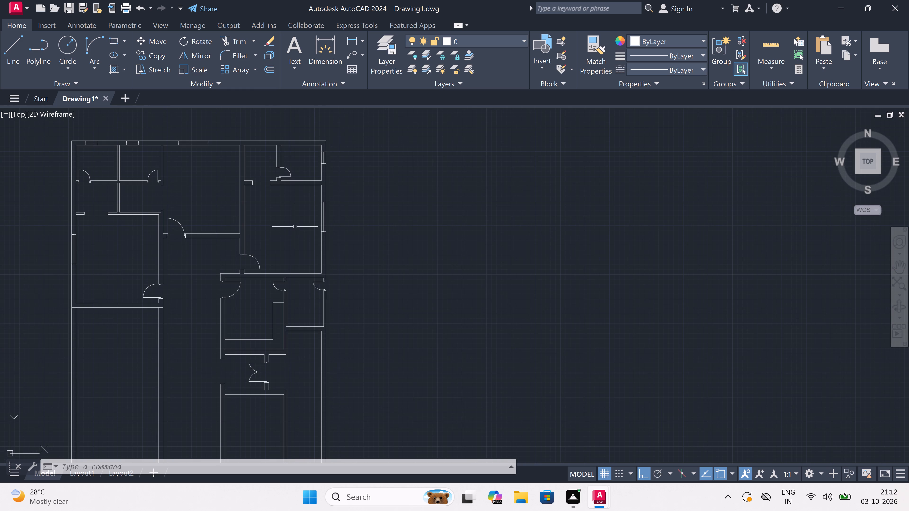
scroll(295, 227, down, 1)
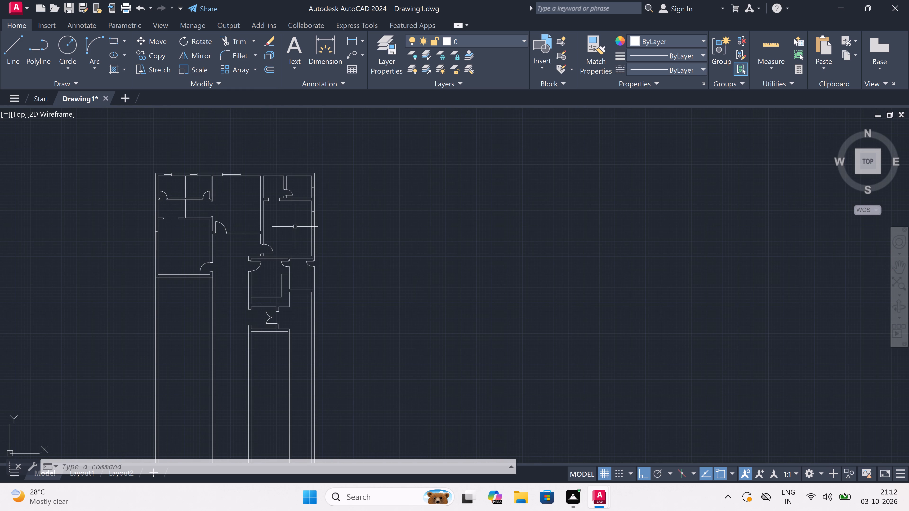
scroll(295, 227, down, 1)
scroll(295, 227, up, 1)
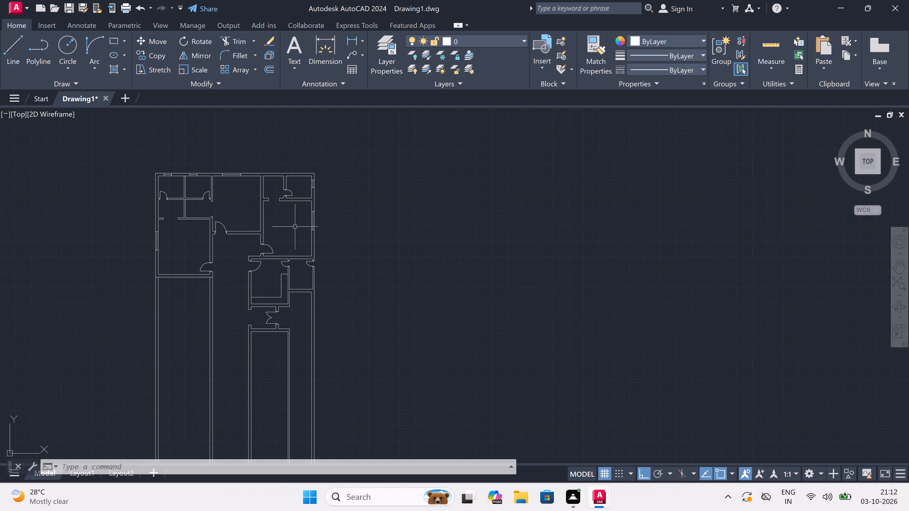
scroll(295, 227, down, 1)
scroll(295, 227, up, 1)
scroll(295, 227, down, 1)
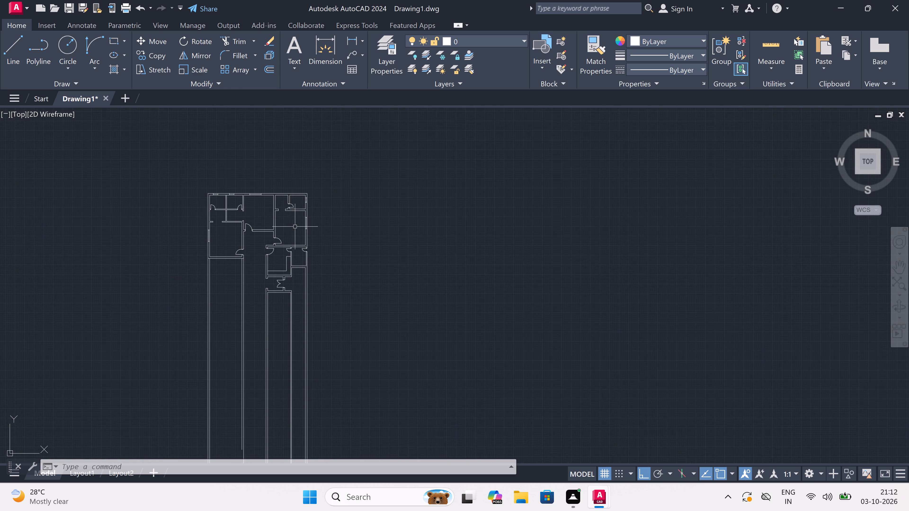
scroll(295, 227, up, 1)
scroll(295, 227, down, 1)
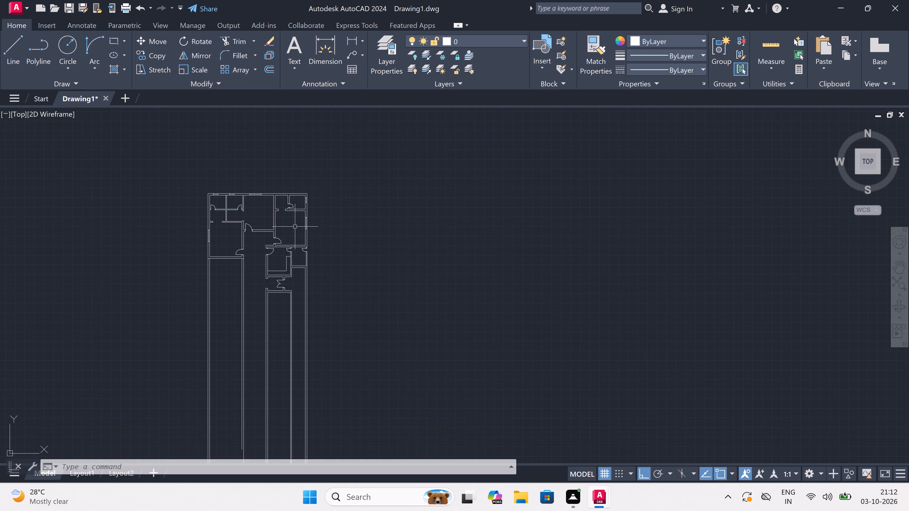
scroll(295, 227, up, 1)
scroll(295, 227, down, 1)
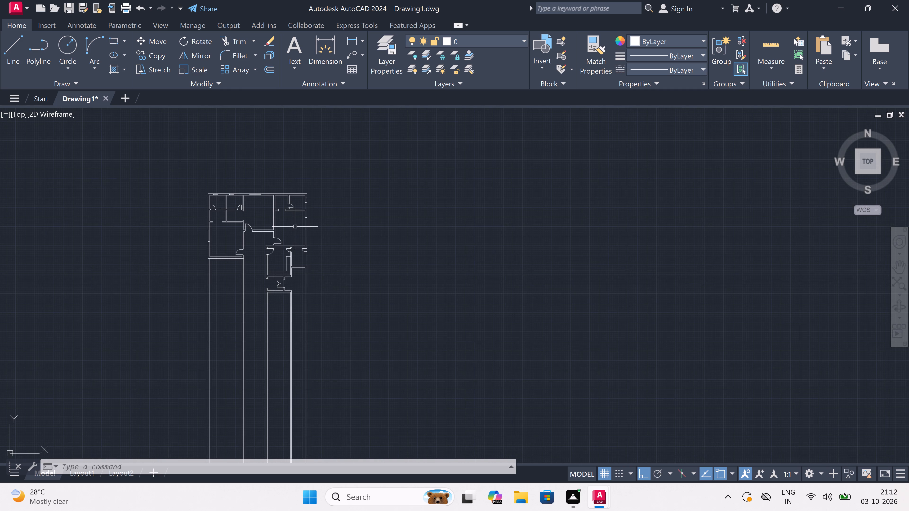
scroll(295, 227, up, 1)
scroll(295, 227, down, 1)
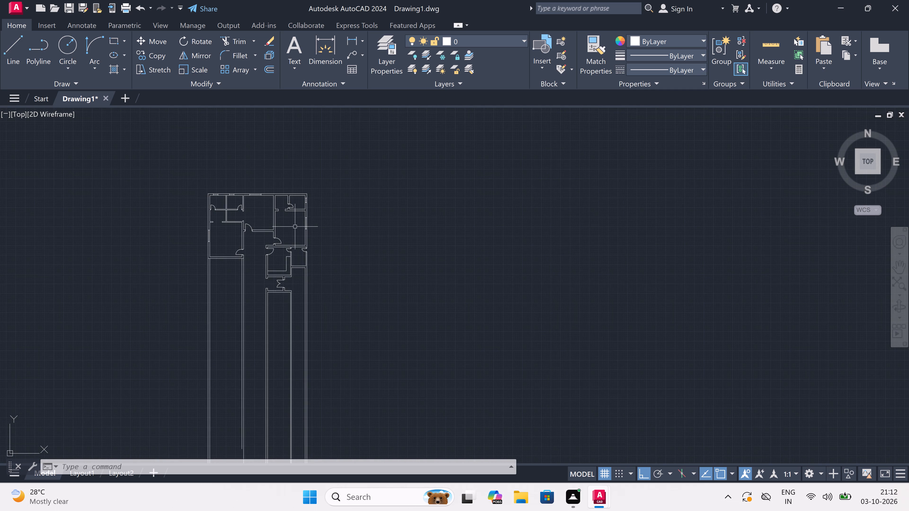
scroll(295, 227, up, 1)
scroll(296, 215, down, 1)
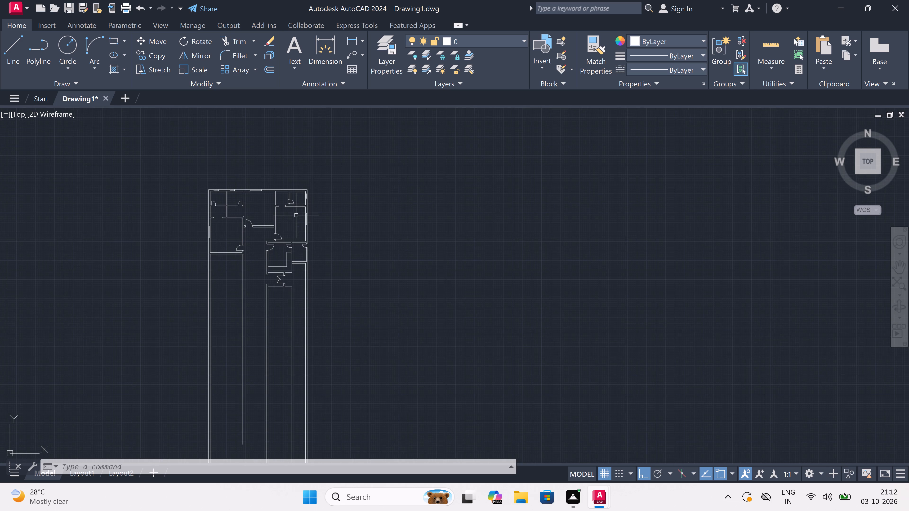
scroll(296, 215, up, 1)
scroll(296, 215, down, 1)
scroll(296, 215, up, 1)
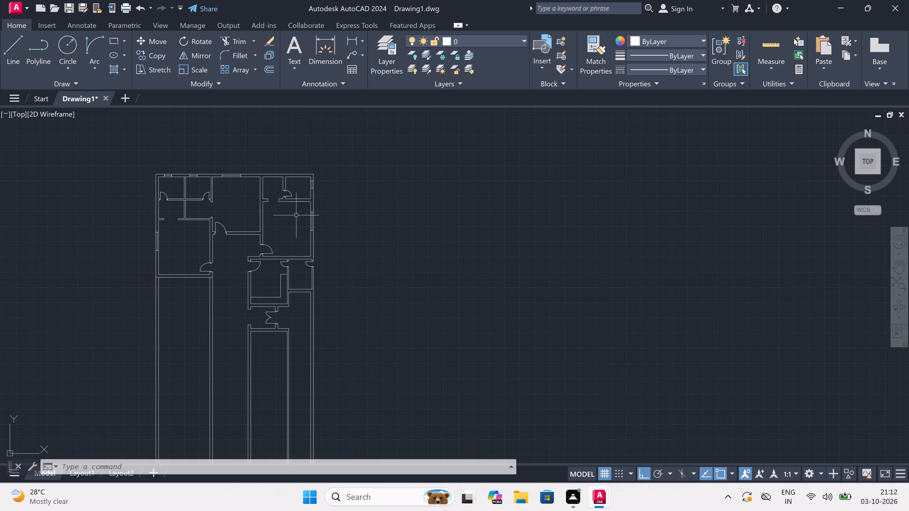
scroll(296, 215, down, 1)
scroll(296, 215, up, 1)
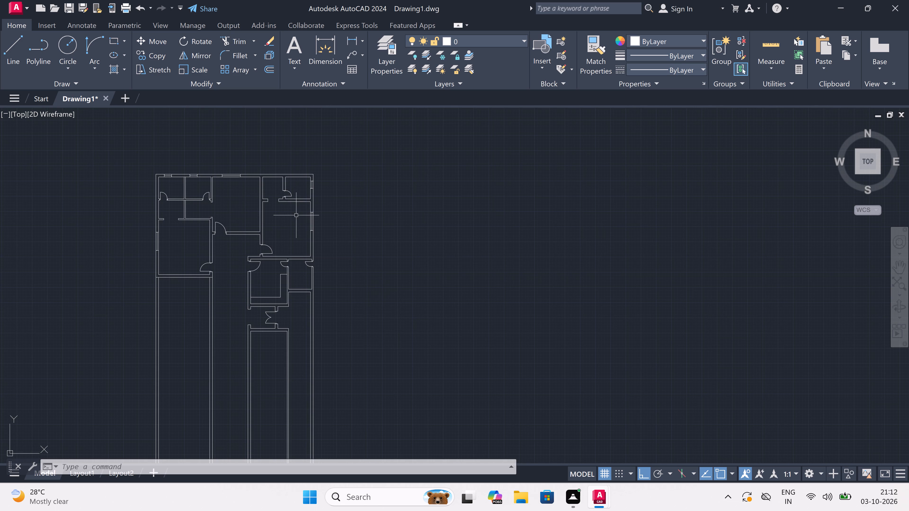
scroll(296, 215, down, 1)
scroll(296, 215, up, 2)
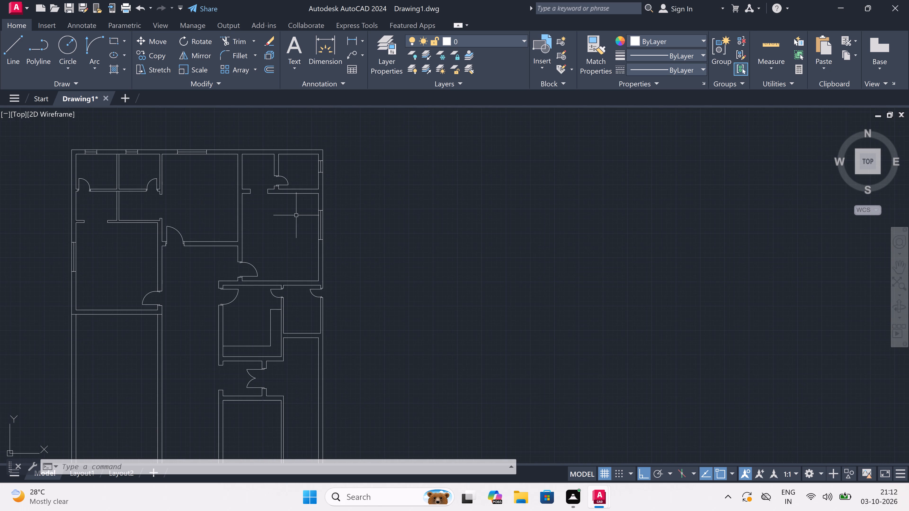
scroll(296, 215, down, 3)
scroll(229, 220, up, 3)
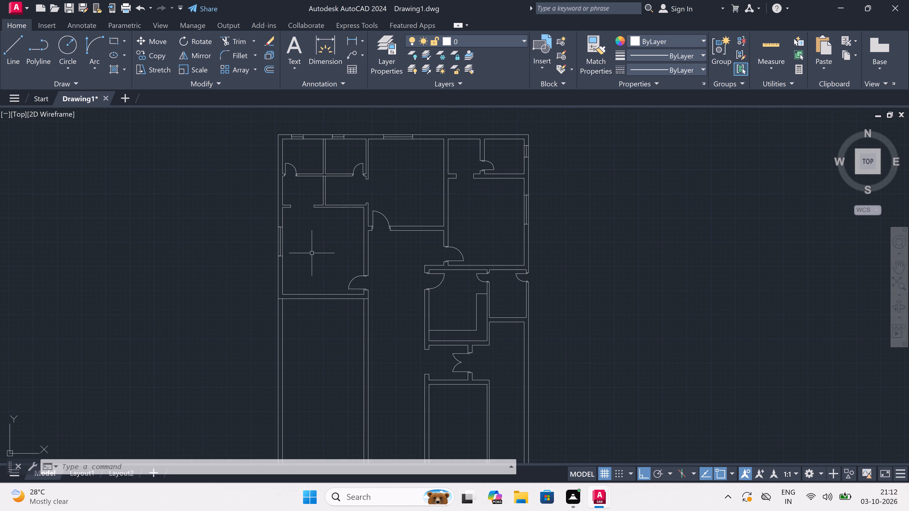
Offset the lower line of the left-hand bedroom's bottom wall 14' downward.
scroll(313, 250, down, 2)
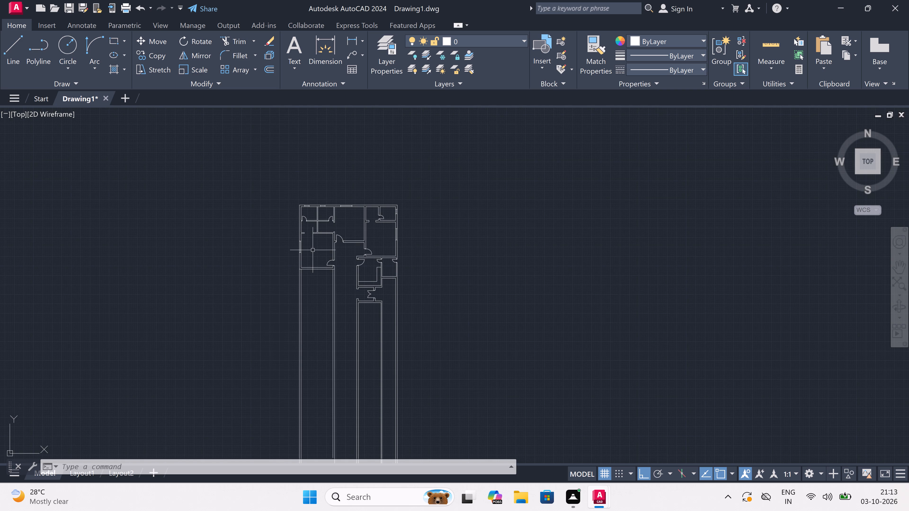
text(o)
key(space)
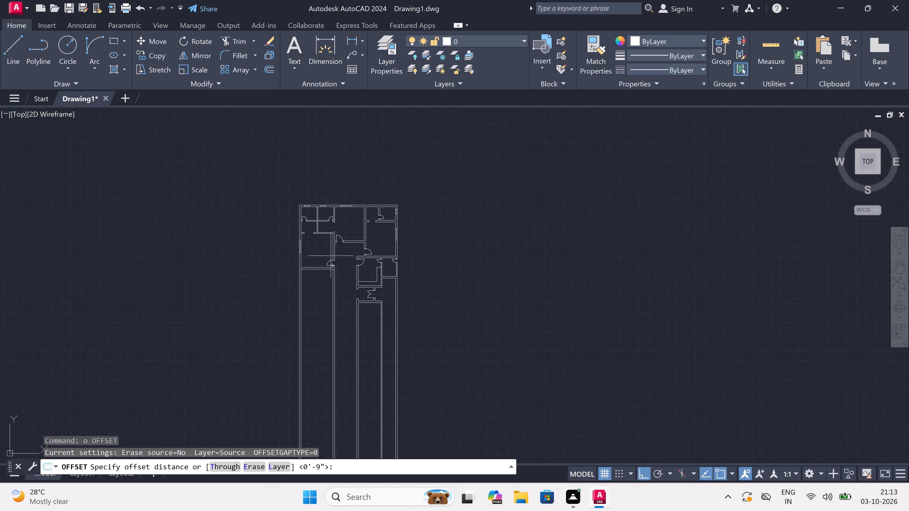
scroll(319, 273, up, 2)
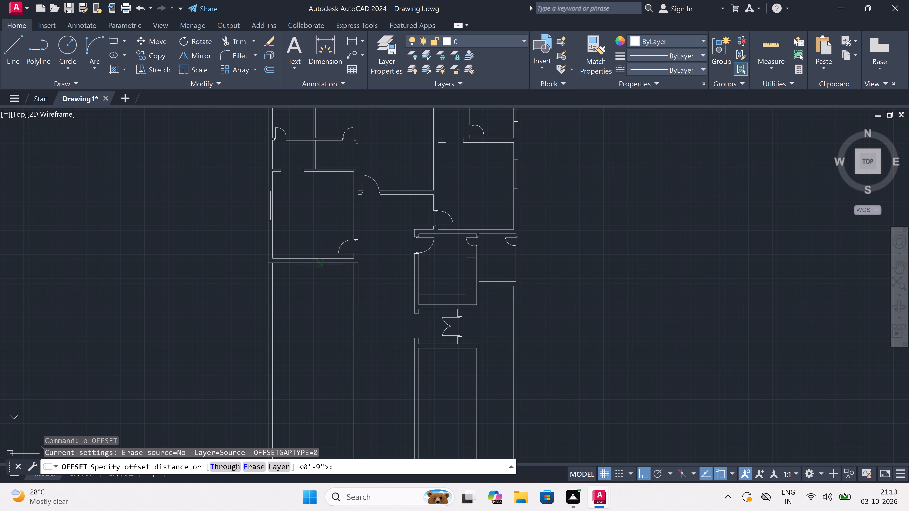
double_click(320, 264)
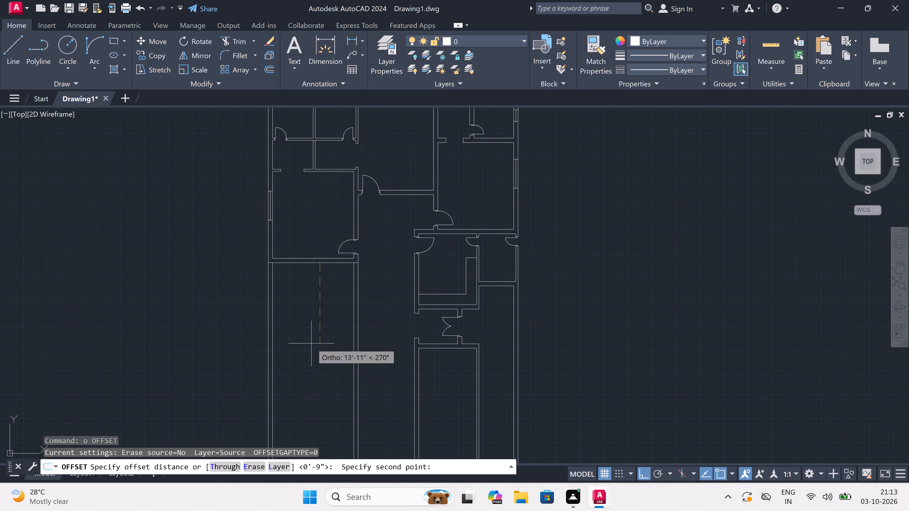
text(14')
key(space)
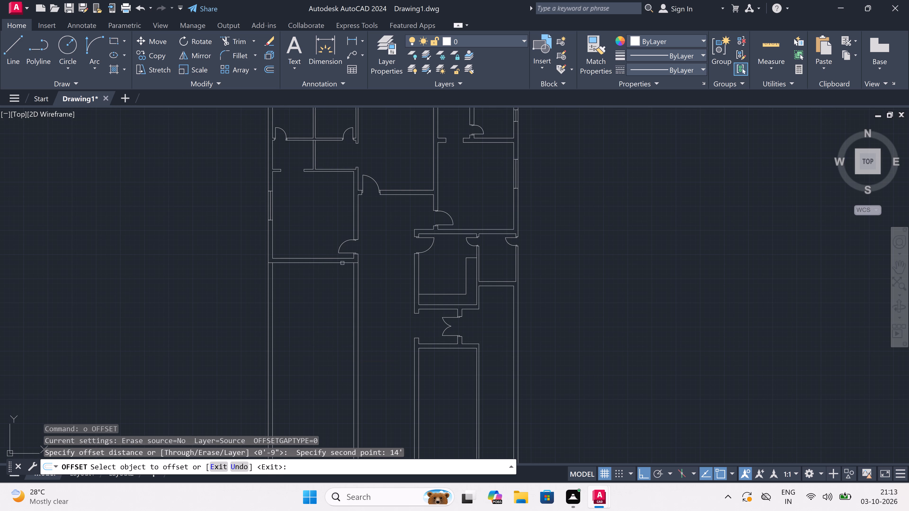
drag(342, 262, 342, 265)
click(337, 295)
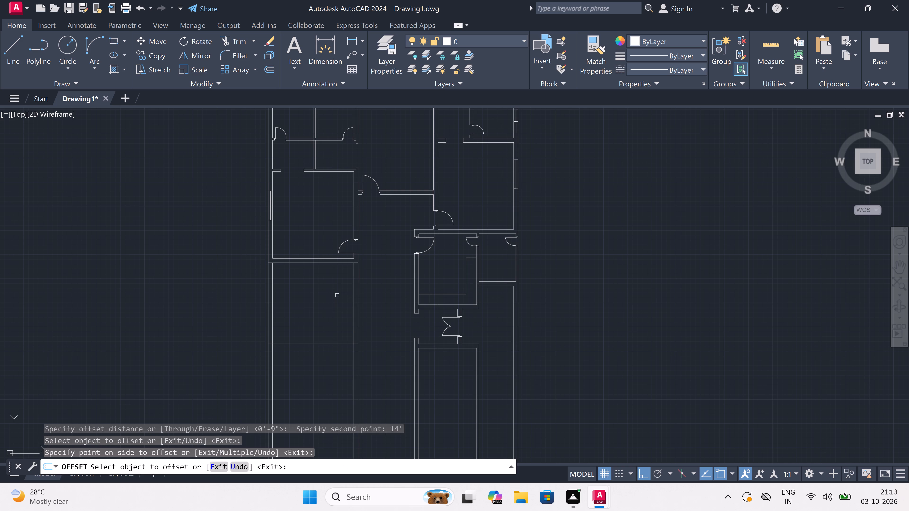
key(Escape)
Offset the new horizontal line 9" downward to give the cross wall its thickness.
key(space)
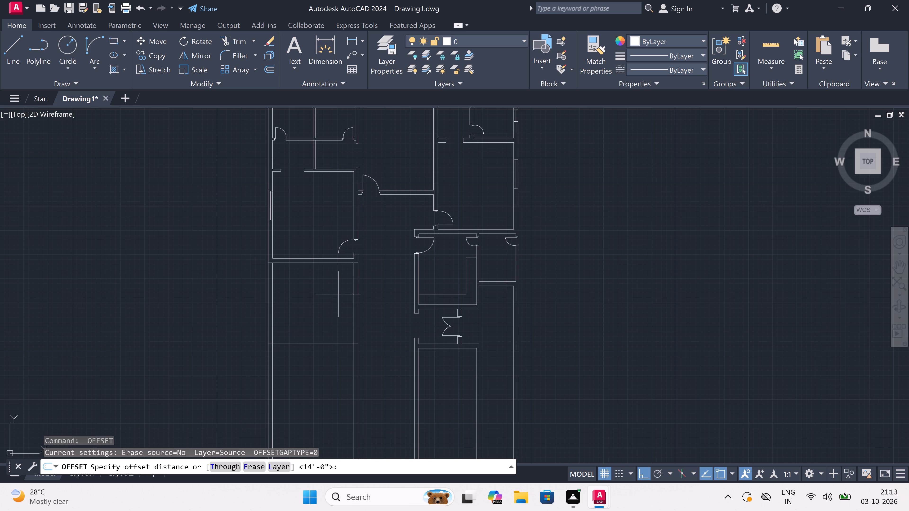
click(298, 347)
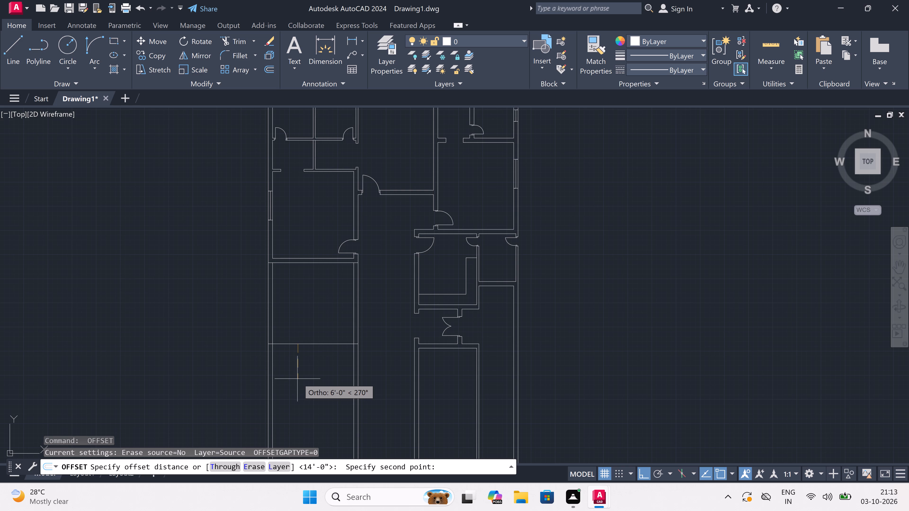
text(9")
key(space)
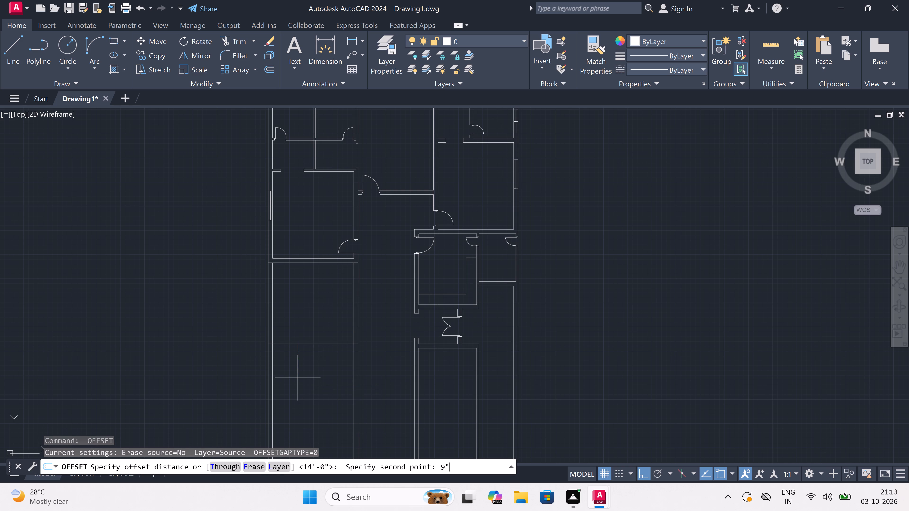
click(303, 344)
double_click(307, 358)
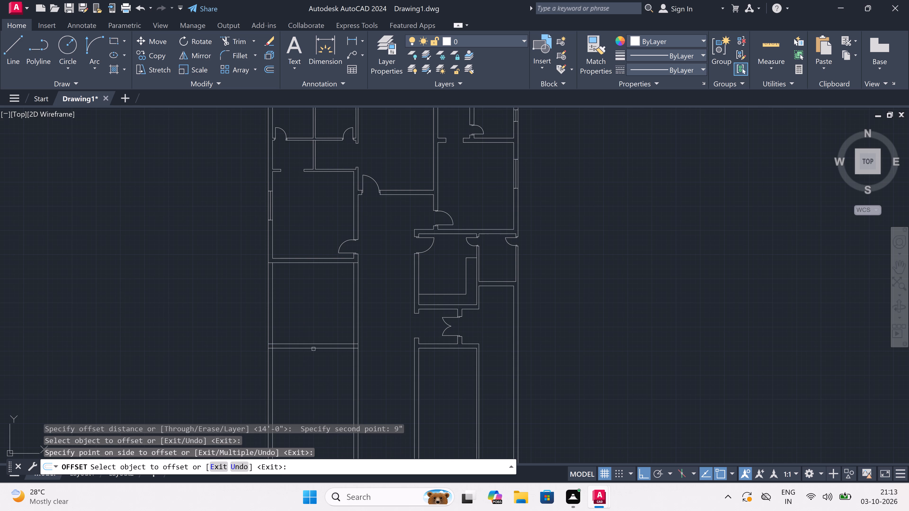
scroll(324, 324, down, 2)
scroll(324, 328, up, 4)
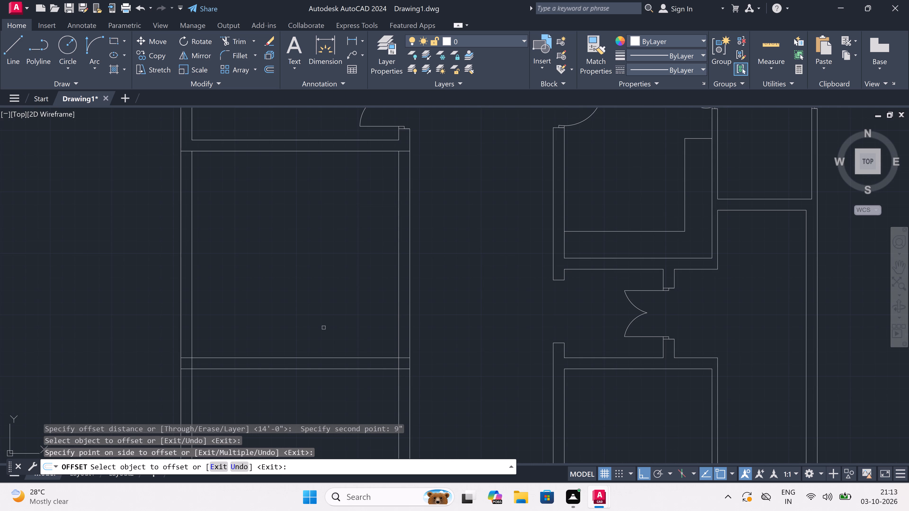
key(Escape)
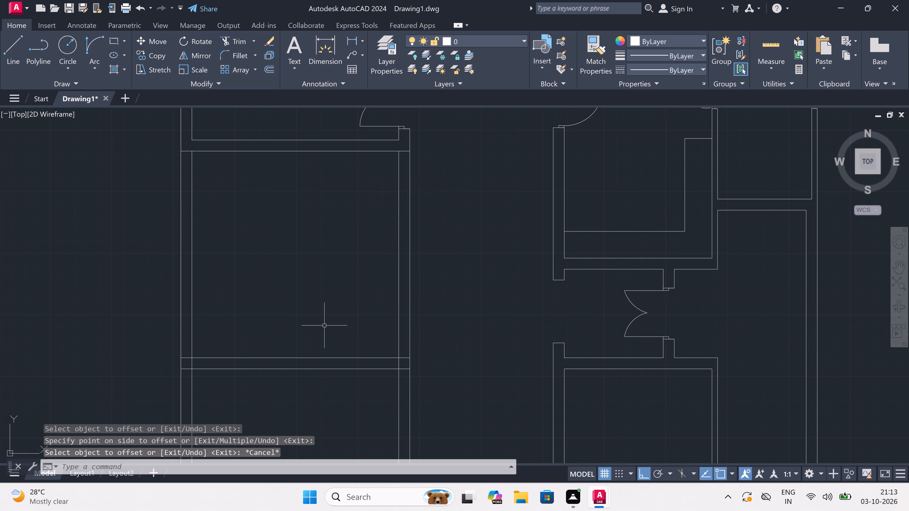
Extend the two horizontal wall lines below the double door across the passage to meet the new cross wall.
scroll(324, 326, down, 3)
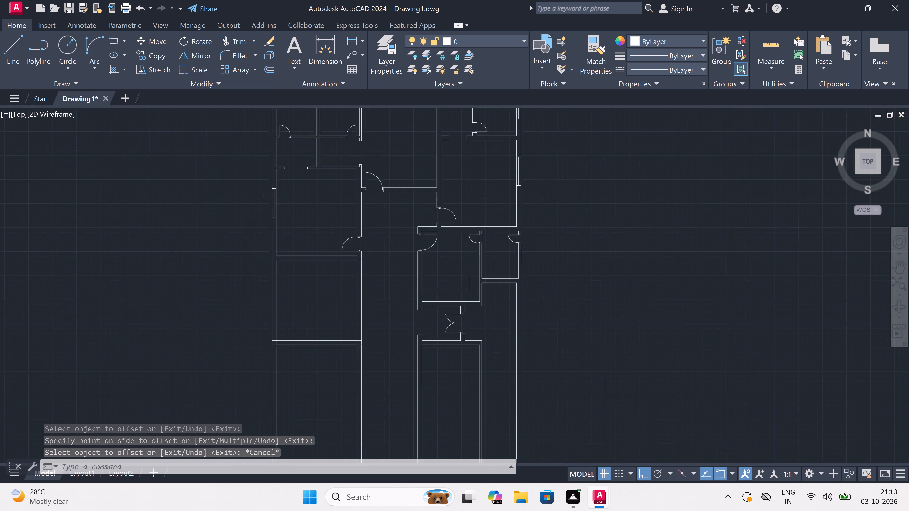
scroll(376, 338, up, 2)
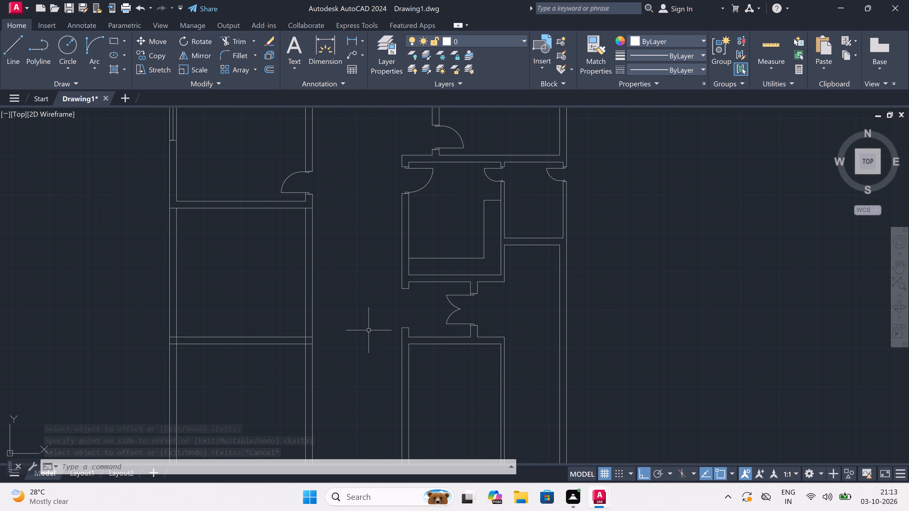
text(ex)
key(space)
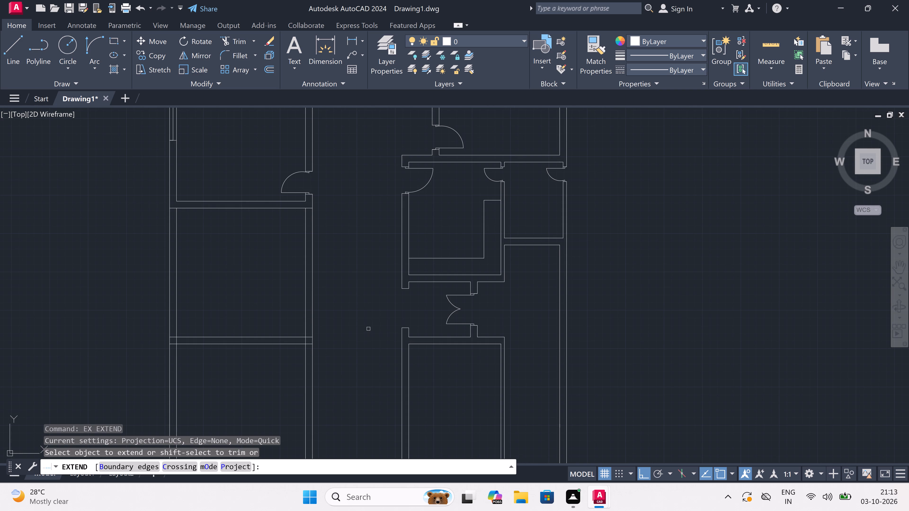
click(417, 319)
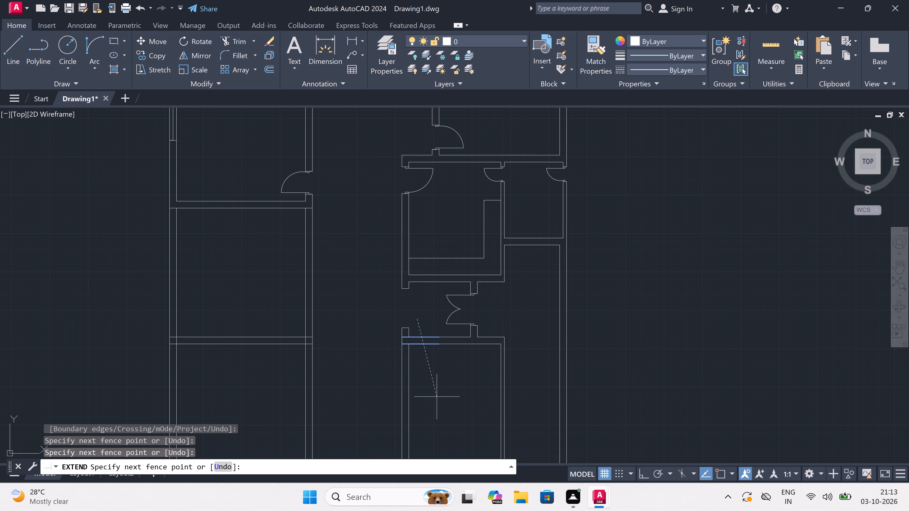
click(437, 397)
click(435, 389)
double_click(413, 315)
click(413, 315)
double_click(414, 315)
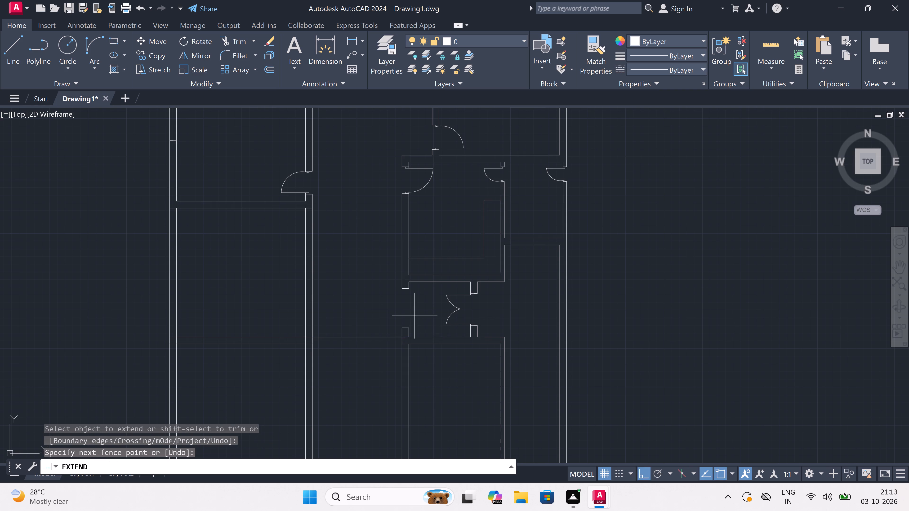
click(413, 369)
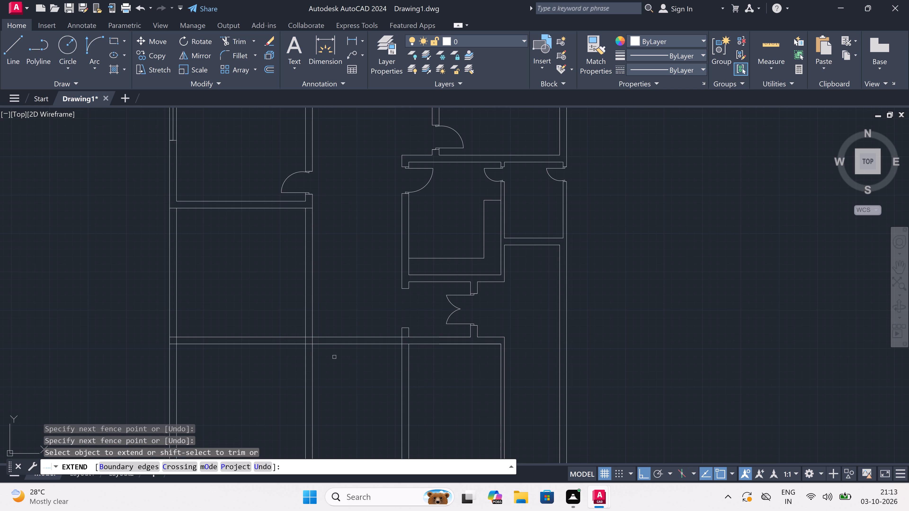
key(Escape)
Trim away the two vertical wall lines between the left bedroom's bottom wall and the new cross wall.
text(tr)
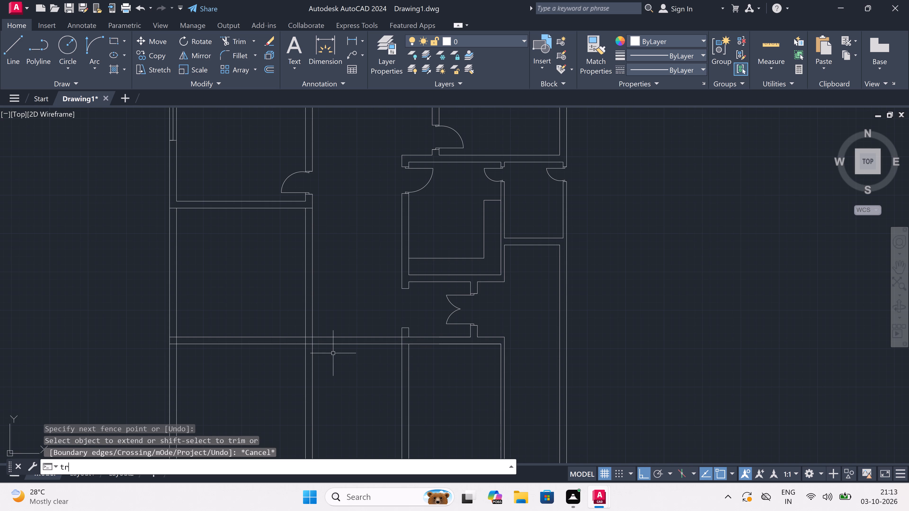
key(space)
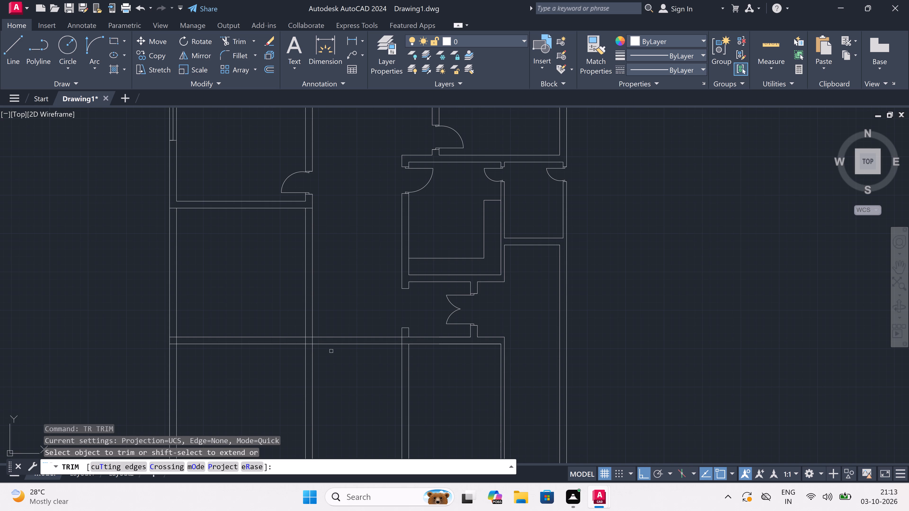
click(294, 306)
triple_click(324, 283)
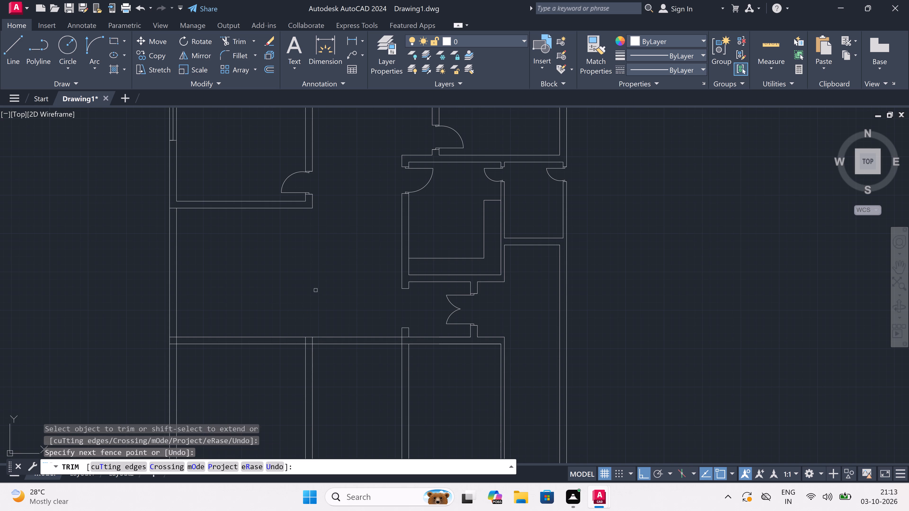
Trim the overlapping lines where the left room's inner vertical wall meets the new cross wall, leaving an open T-junction.
scroll(307, 344, up, 3)
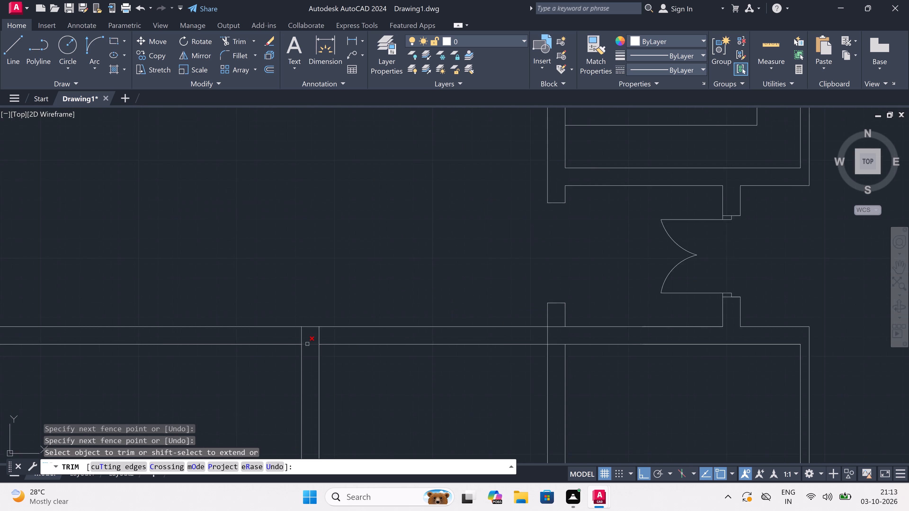
click(256, 324)
click(380, 328)
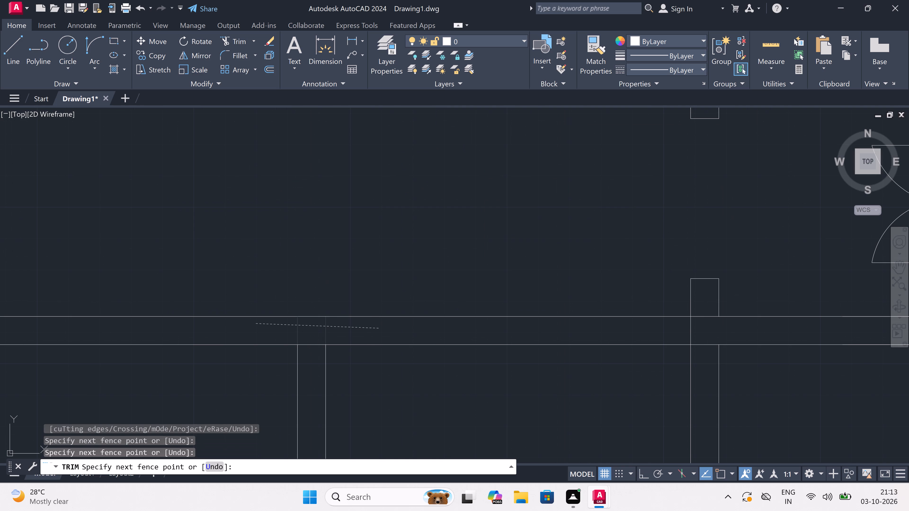
click(309, 338)
double_click(304, 367)
scroll(307, 313, down, 3)
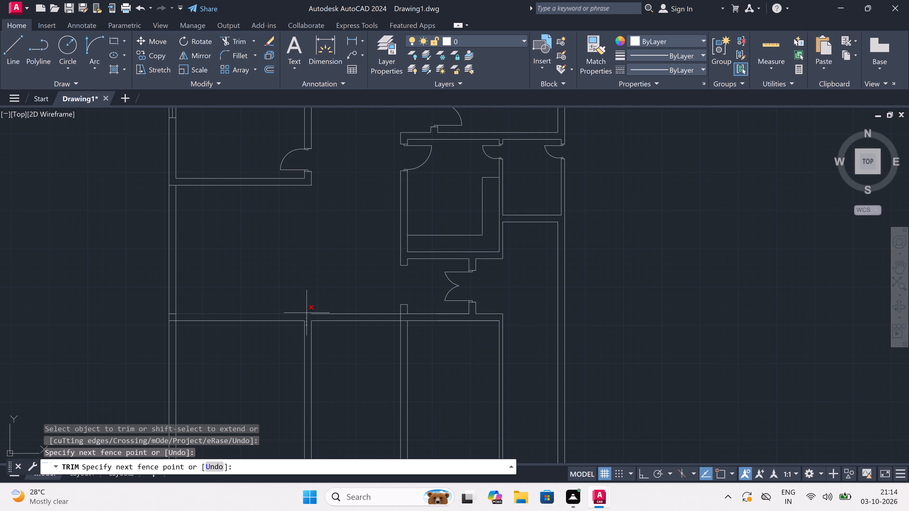
scroll(309, 322, up, 4)
click(308, 318)
Trim the overlapping lines where the new cross wall meets the left exterior wall, leaving an open junction.
scroll(307, 315, down, 2)
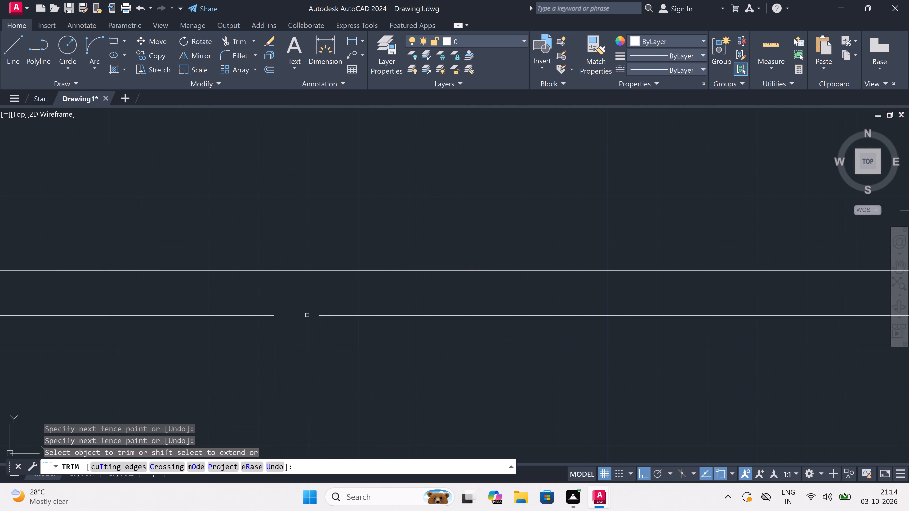
scroll(307, 315, down, 1)
scroll(93, 308, up, 3)
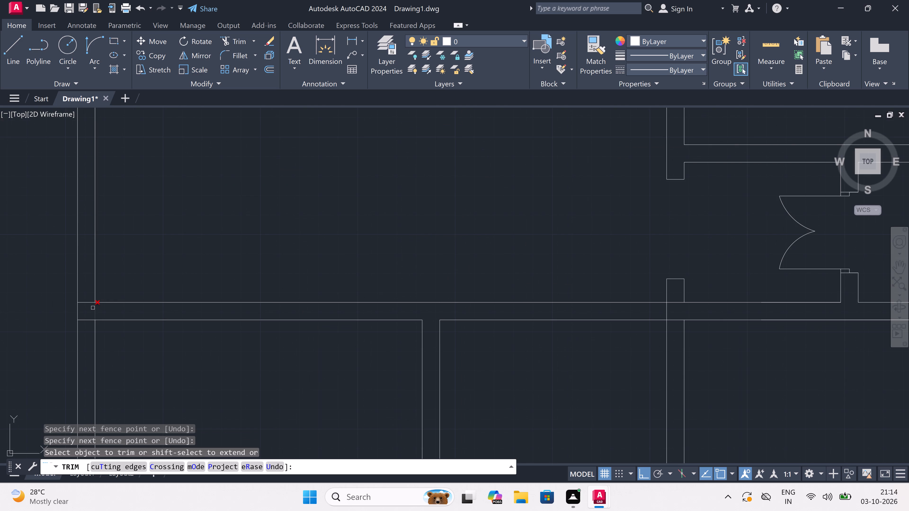
click(87, 273)
click(83, 351)
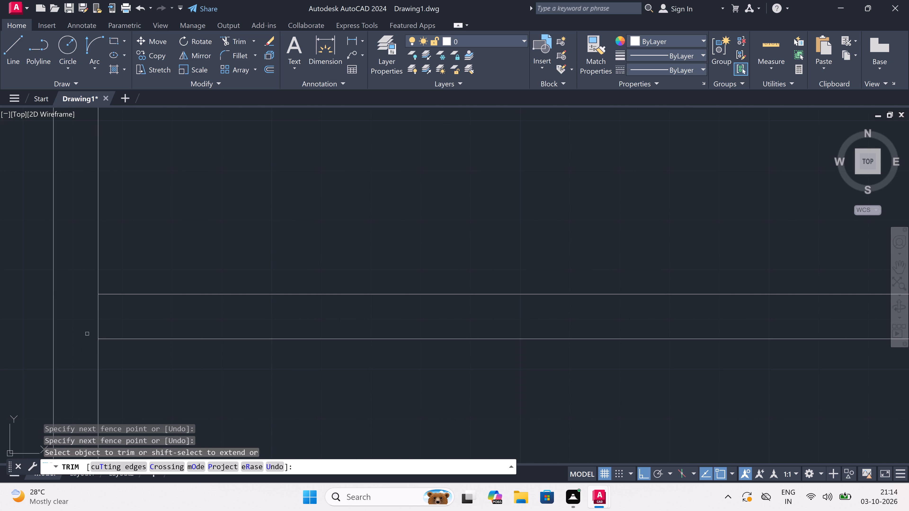
click(90, 313)
click(156, 317)
Trim the overlapping lines where the cross wall intersects the vertical wall beside the double-door lobby, leaving an open crossing.
scroll(157, 317, down, 5)
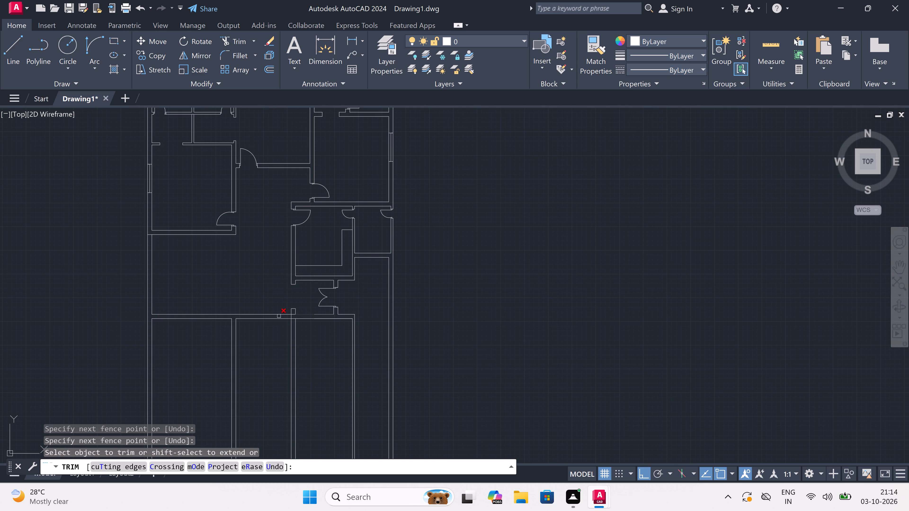
scroll(290, 319, up, 4)
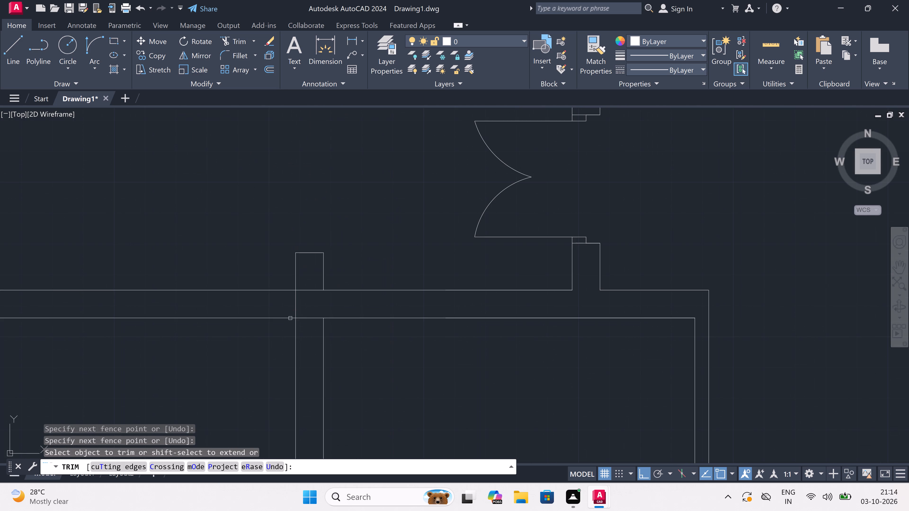
click(307, 304)
click(277, 304)
click(308, 277)
click(306, 351)
scroll(312, 307, down, 5)
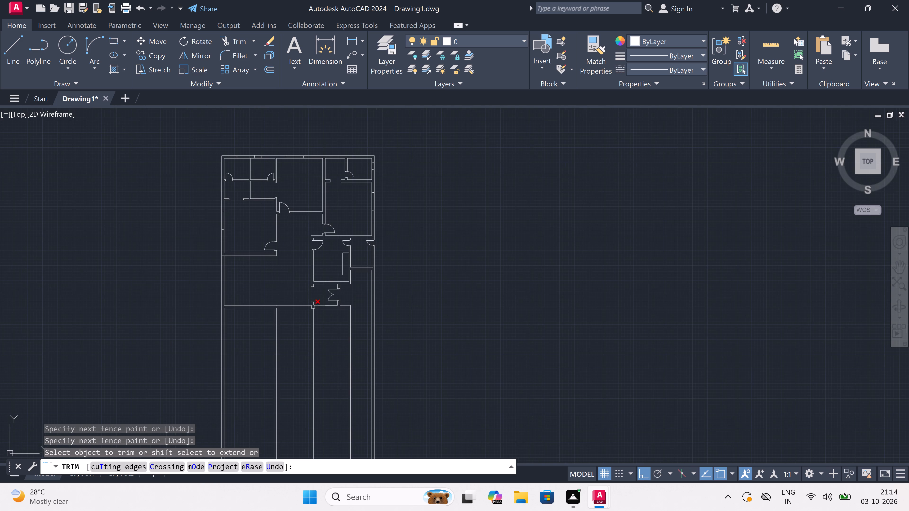
scroll(278, 295, up, 2)
key(Escape)
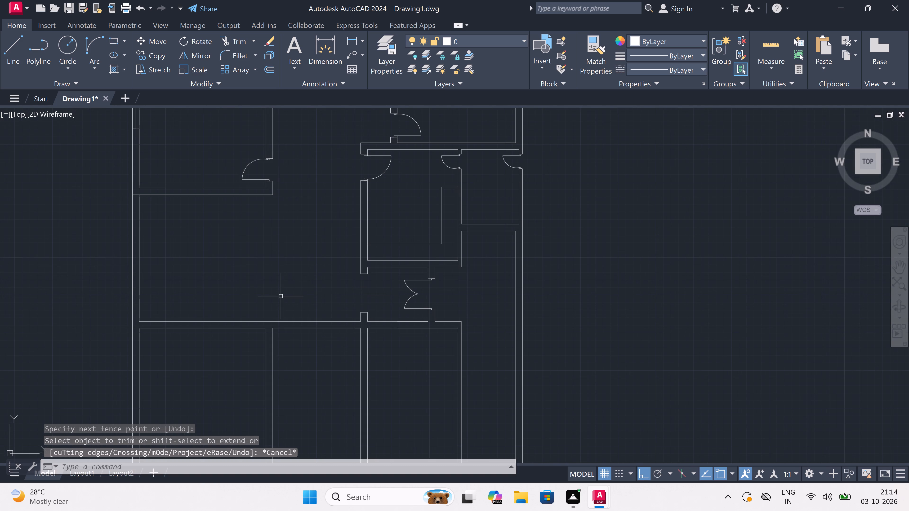
Draw a door jamb line across the cross wall near the left partition, with a 2" stop and a 3' leaf line upward.
text(l)
key(space)
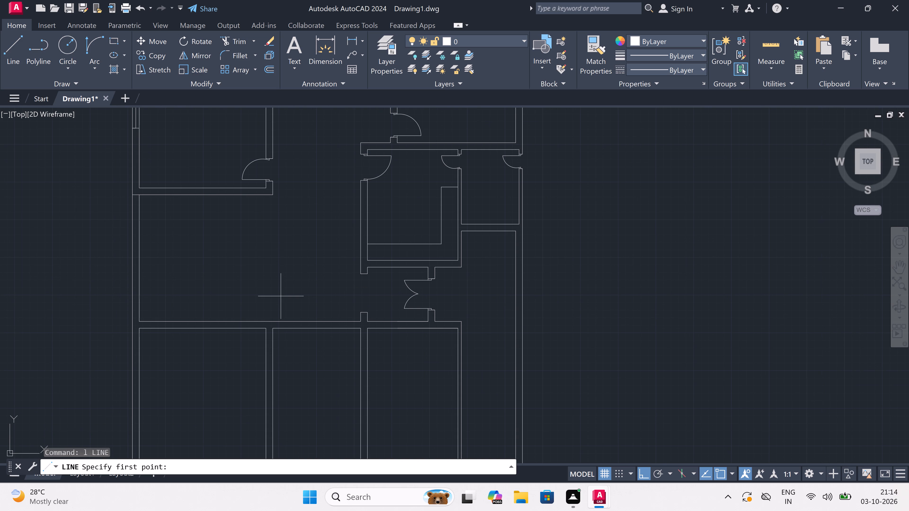
scroll(302, 323, up, 2)
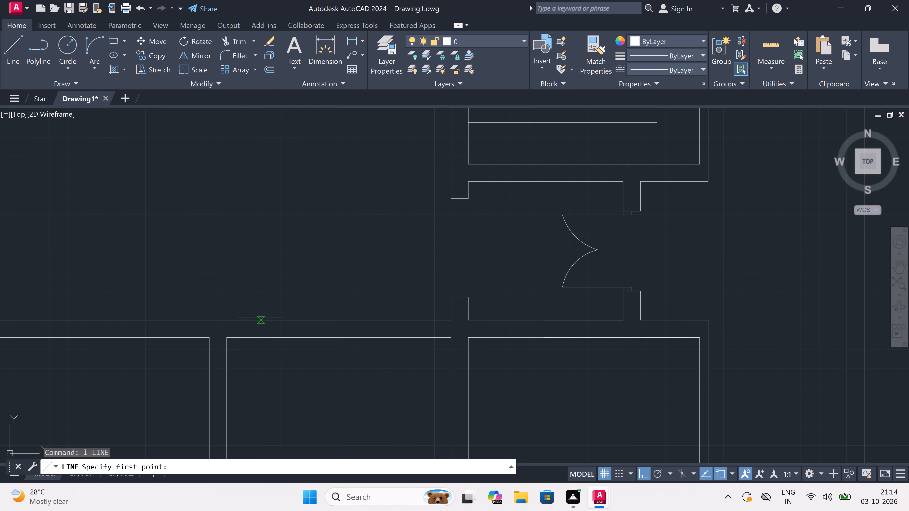
click(254, 320)
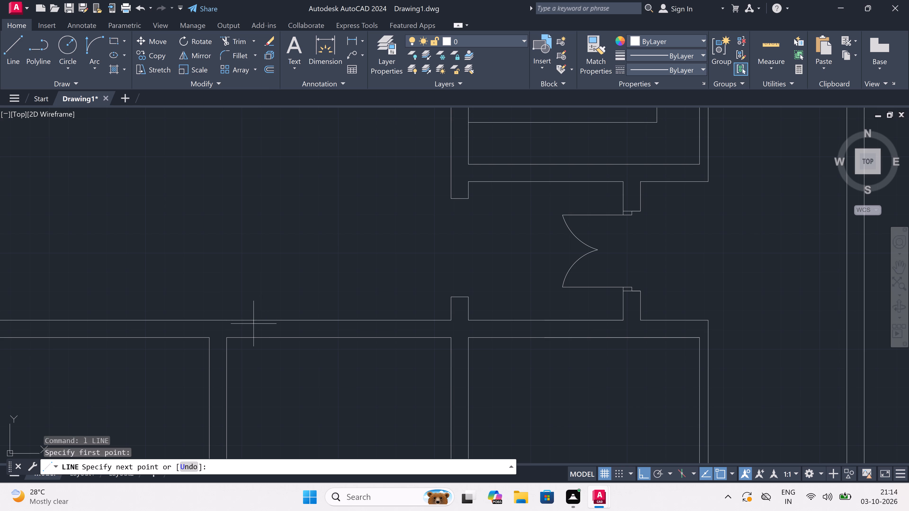
click(254, 339)
click(254, 332)
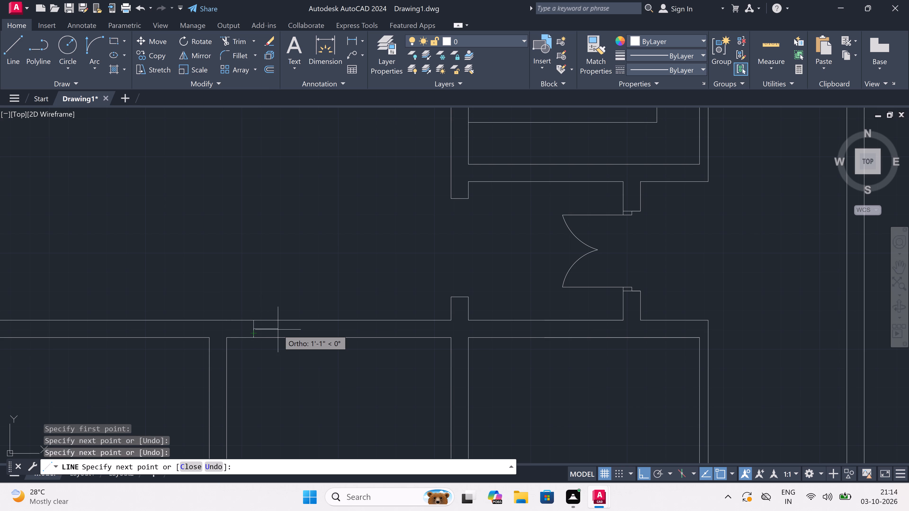
key(2)
text(")
key(space)
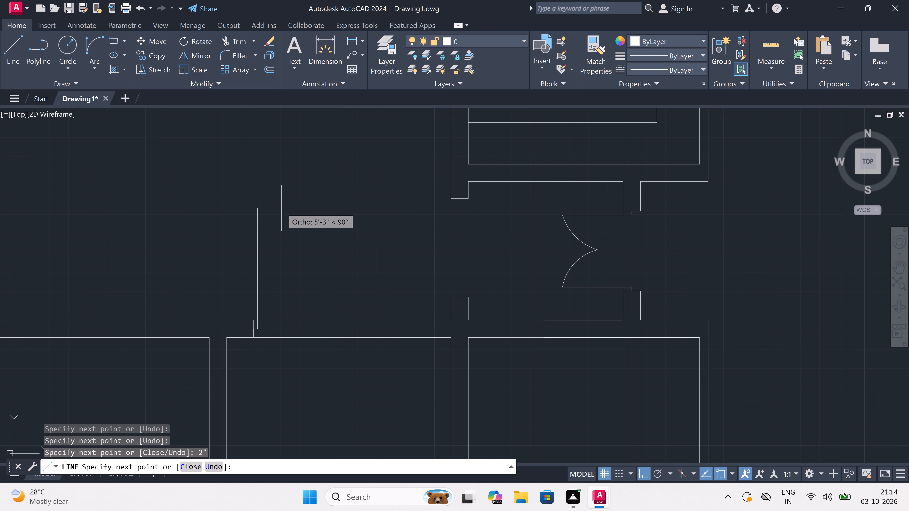
key(3)
text(')
key(space)
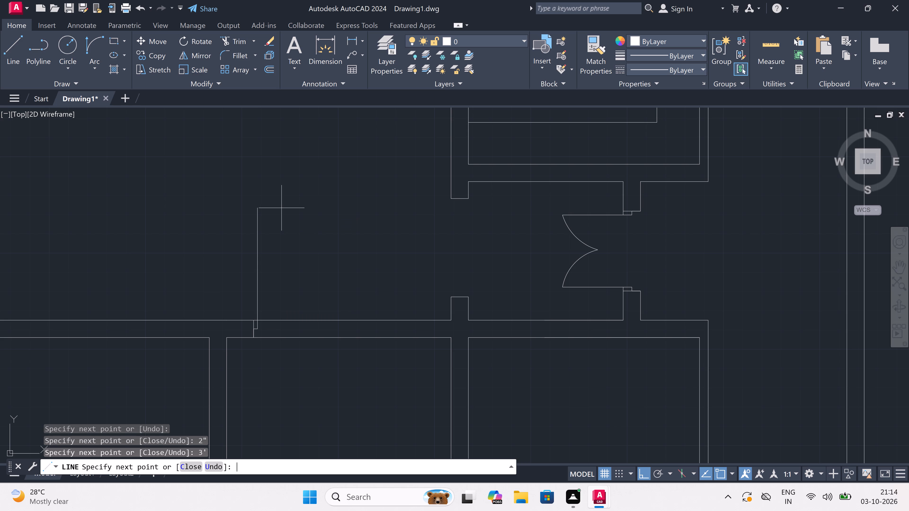
key(Escape)
Draw the opposite door jamb line across the same wall, with a 2" stop toward the opening and a 3' leaf line upward.
key(space)
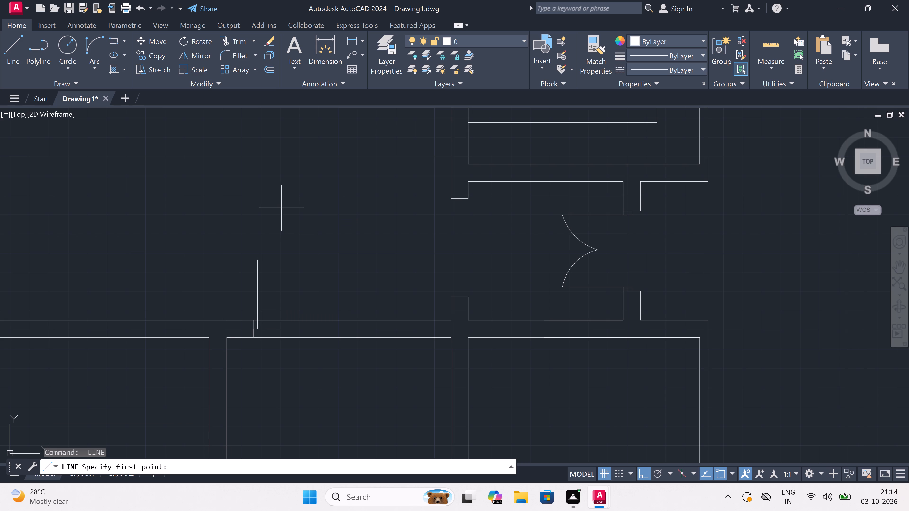
scroll(369, 332, up, 2)
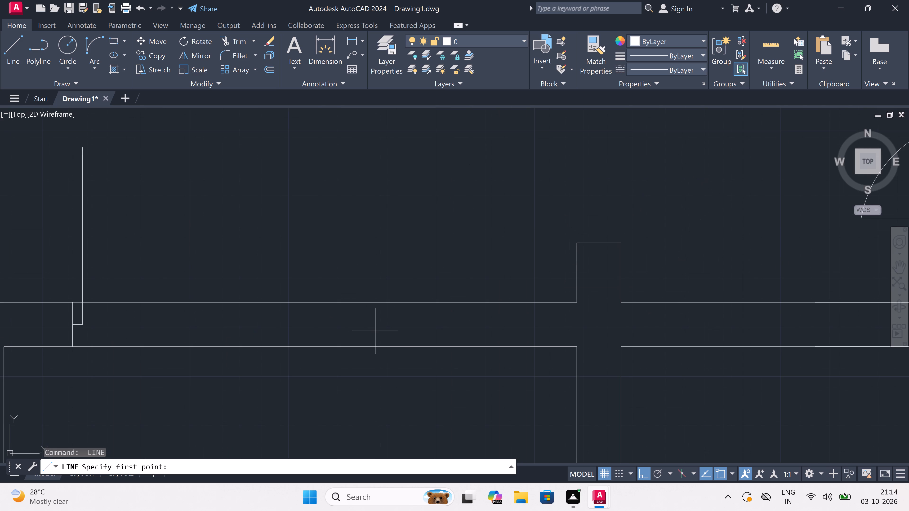
click(416, 345)
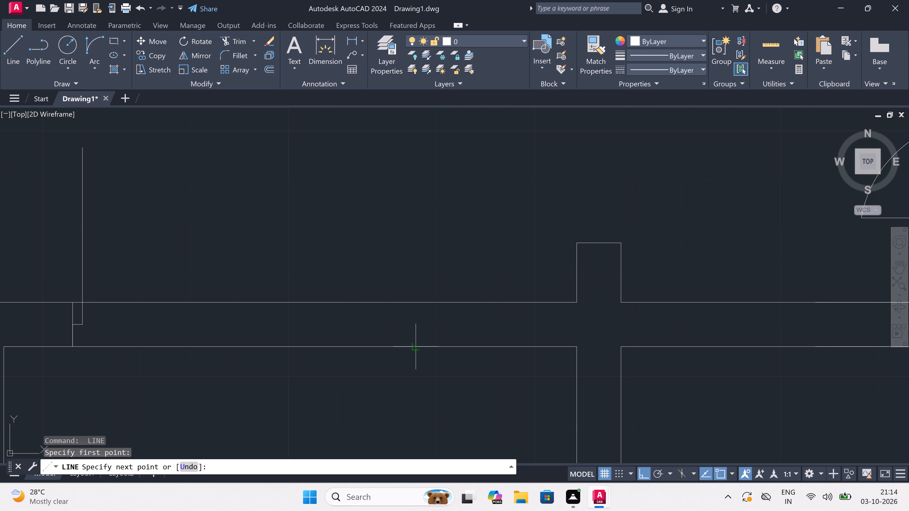
double_click(413, 302)
triple_click(418, 323)
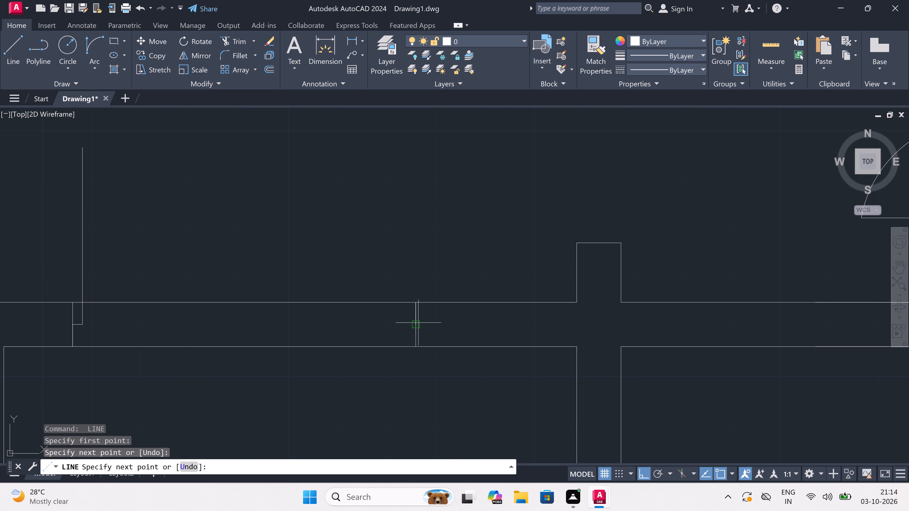
key(2)
key(shift+quotedbl)
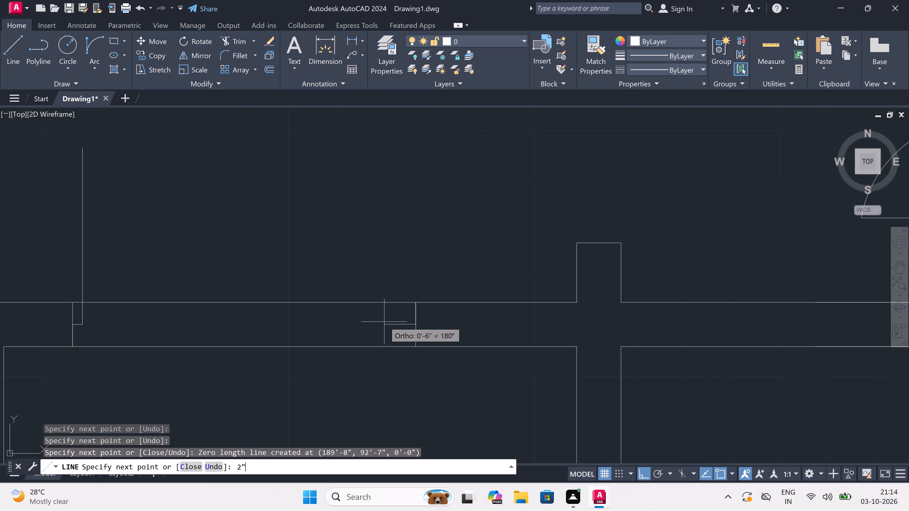
key(space)
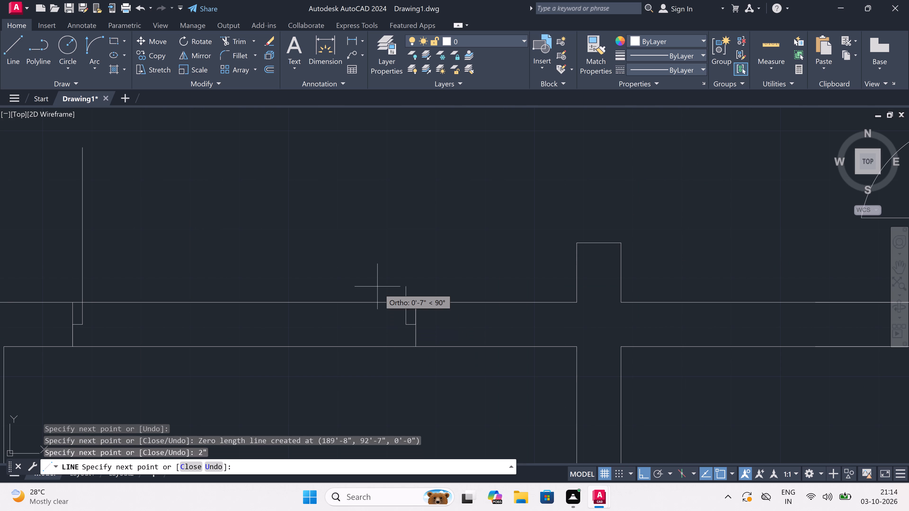
text(3')
key(space)
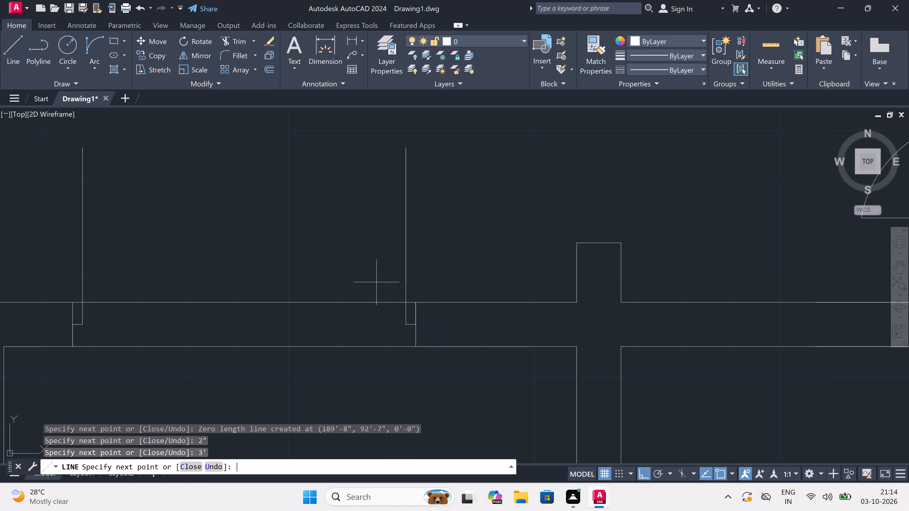
key(Escape)
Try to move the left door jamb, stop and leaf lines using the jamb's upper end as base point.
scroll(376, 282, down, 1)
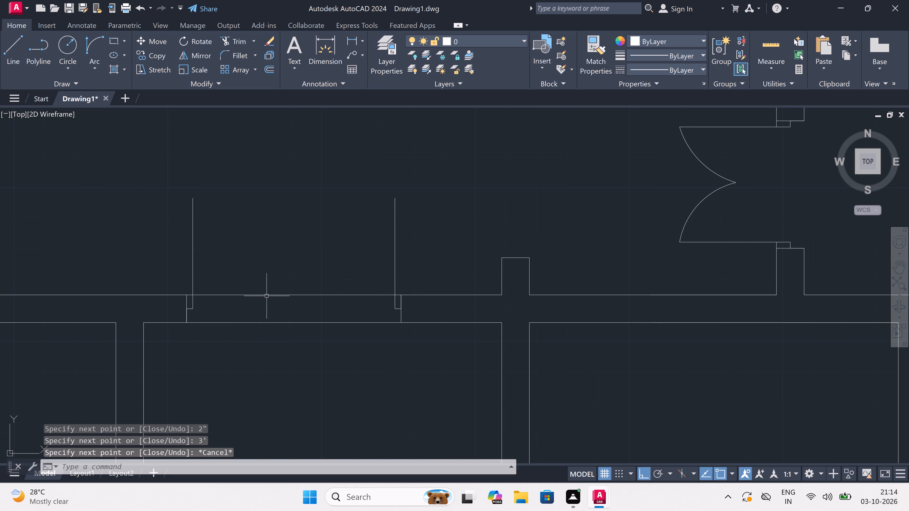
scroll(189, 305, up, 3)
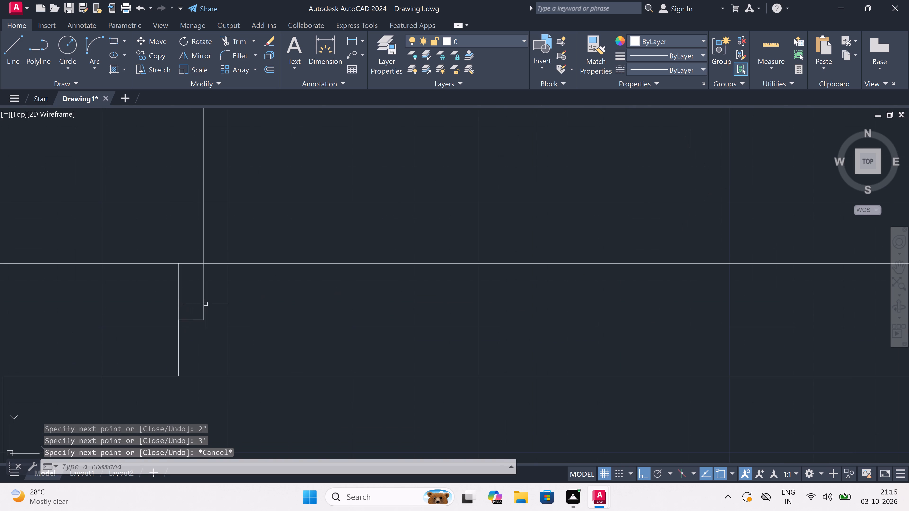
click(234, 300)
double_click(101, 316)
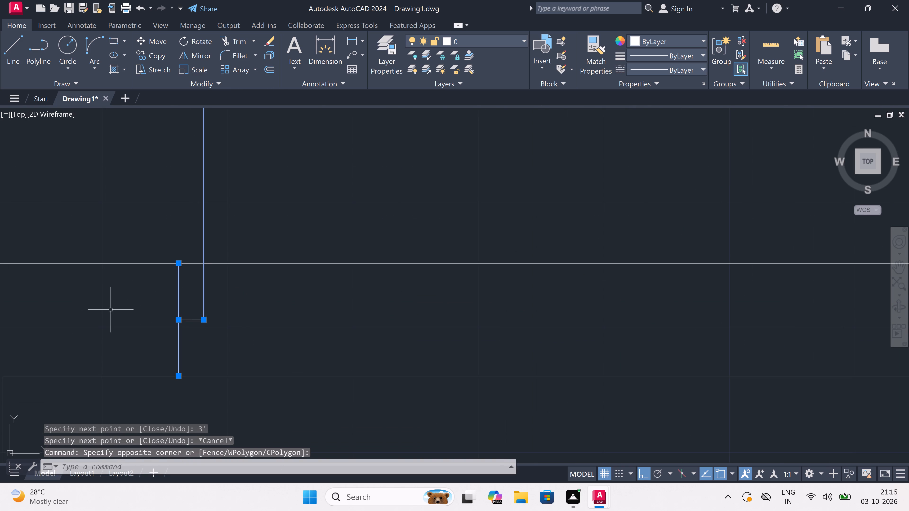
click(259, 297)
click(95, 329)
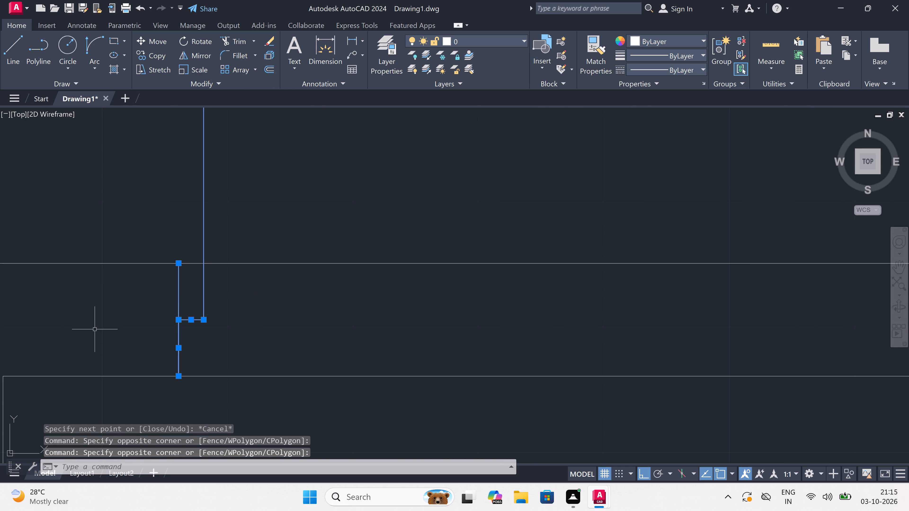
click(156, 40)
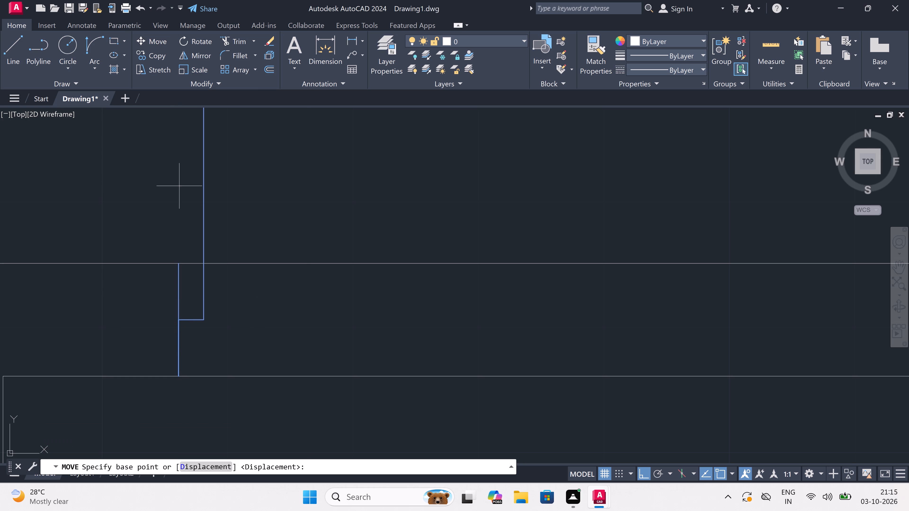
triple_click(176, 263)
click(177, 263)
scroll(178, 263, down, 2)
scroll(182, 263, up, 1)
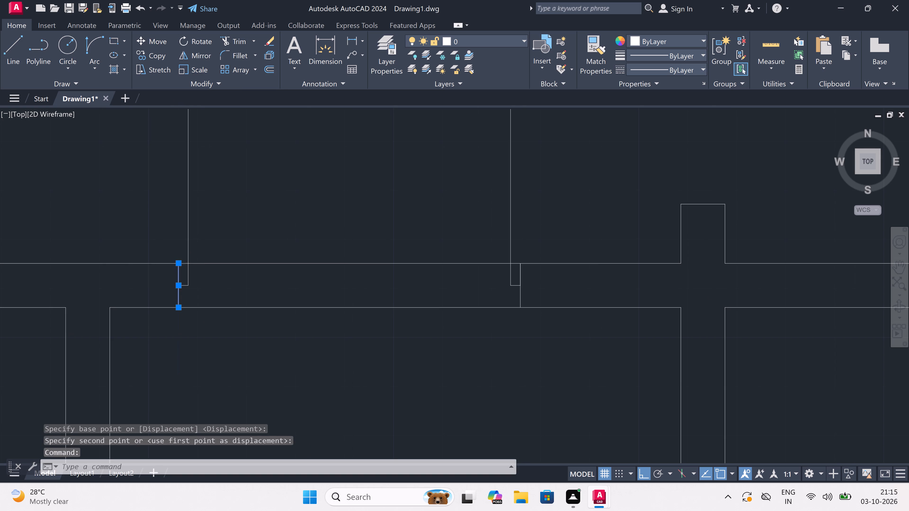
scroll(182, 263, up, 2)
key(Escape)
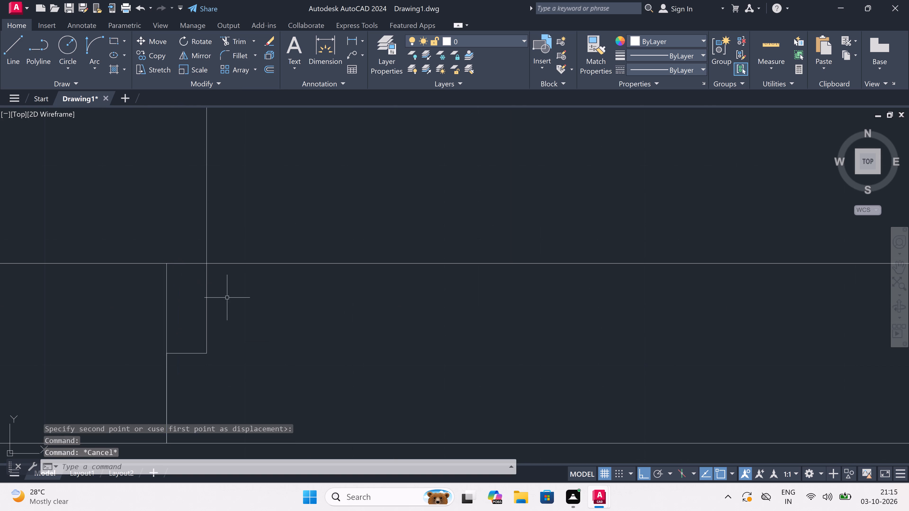
Move the left jamb, stop and leaf lines about 1'-4" along the wall toward the right jamb.
click(227, 298)
click(44, 392)
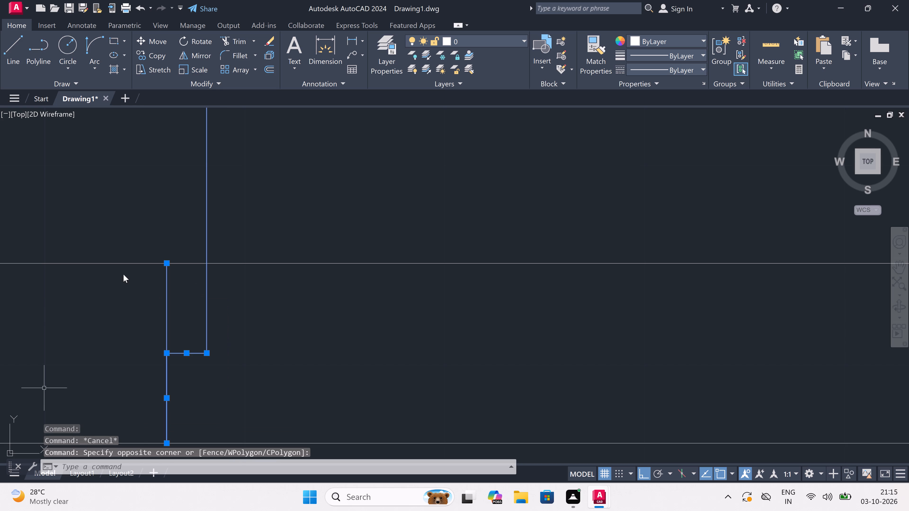
click(160, 37)
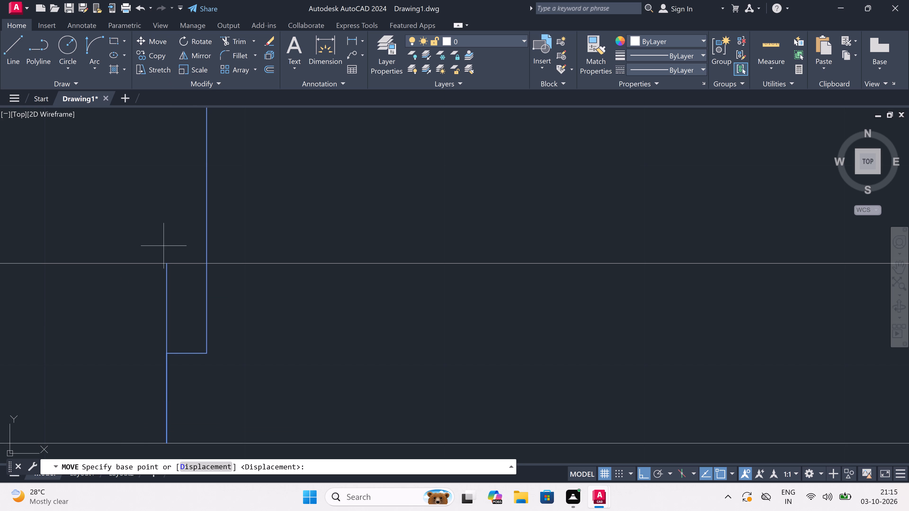
click(166, 261)
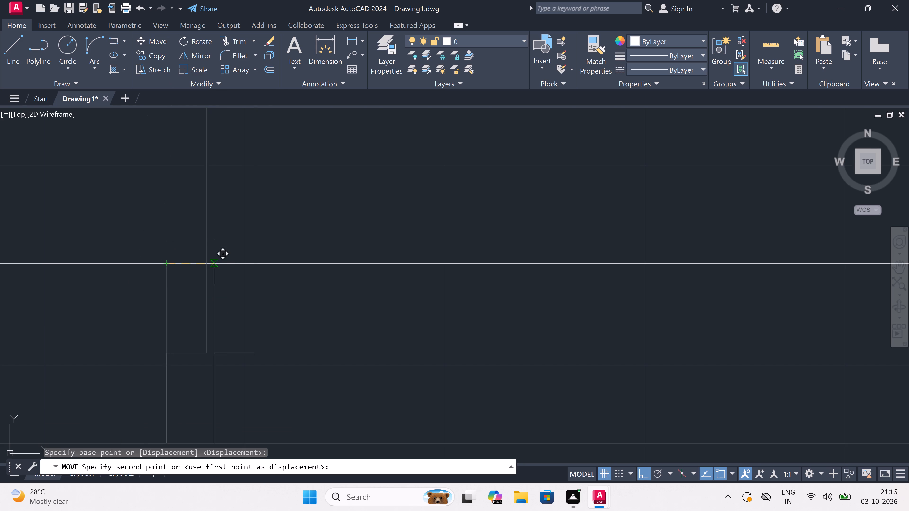
scroll(227, 263, down, 3)
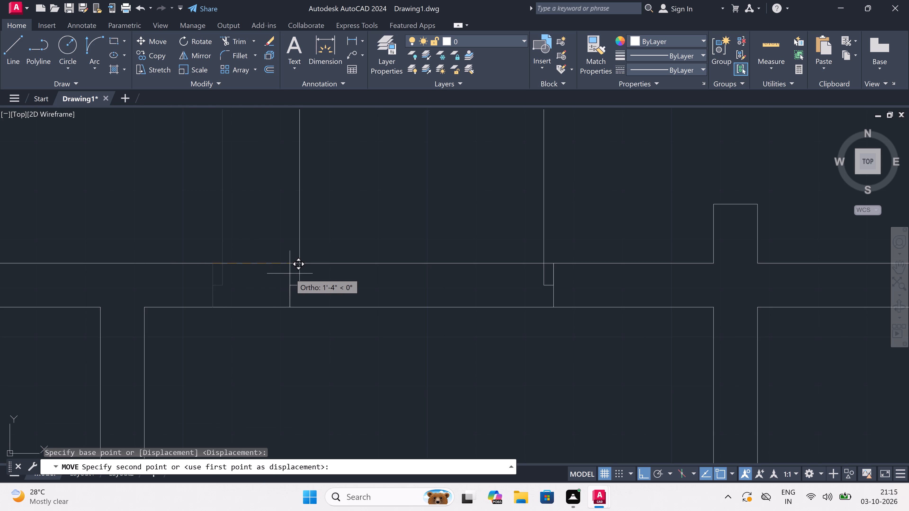
click(293, 273)
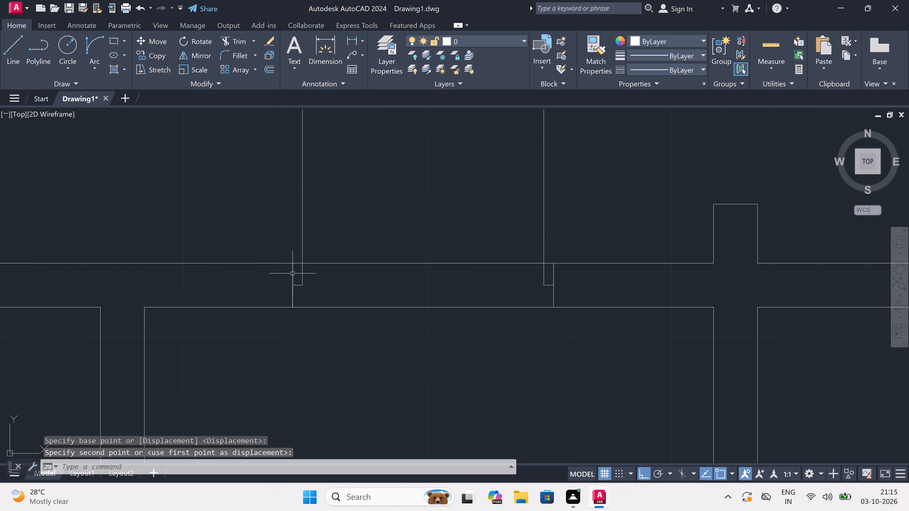
Draw a vertical marker line about 9" long up from the wall's upper line, roughly midway between the two door leaves.
scroll(250, 264, down, 3)
scroll(318, 244, up, 2)
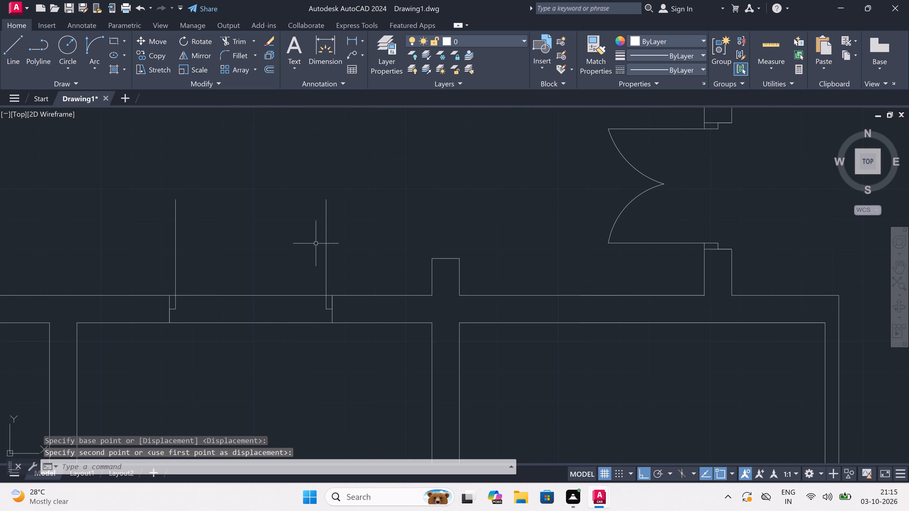
key(l)
key(space)
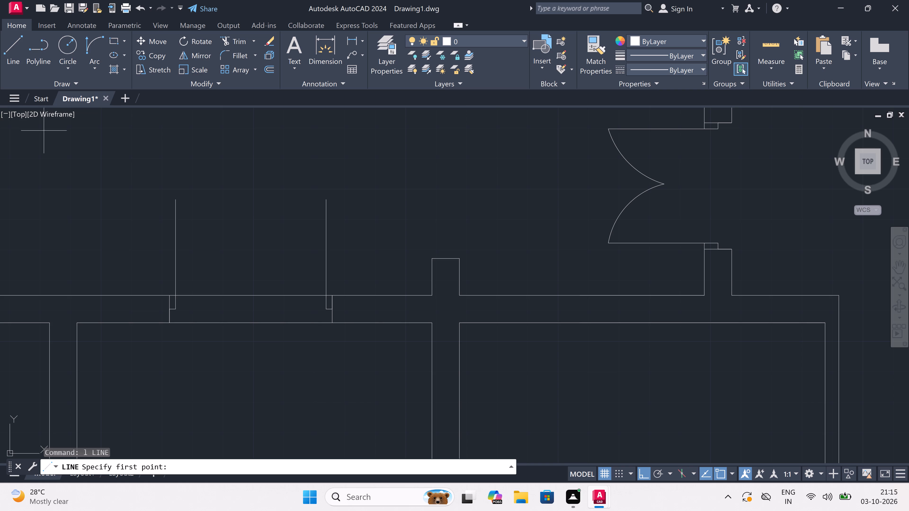
click(253, 294)
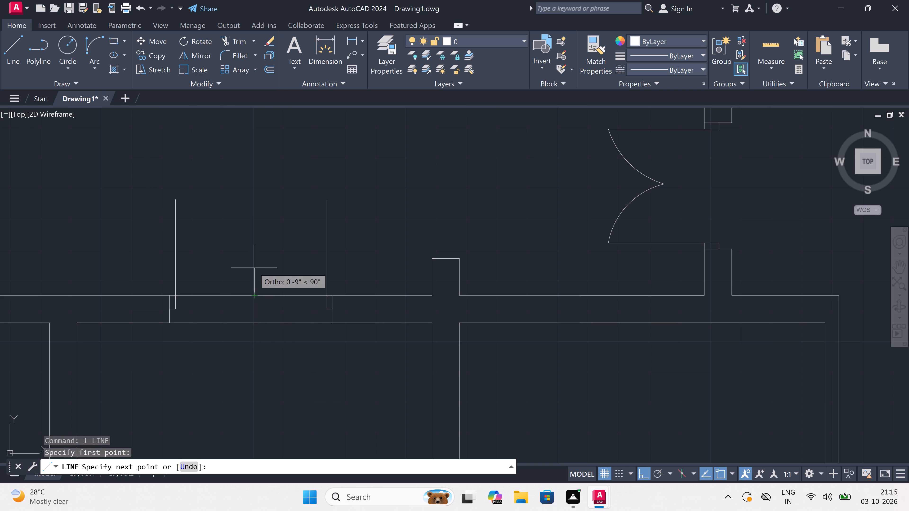
double_click(254, 268)
key(Escape)
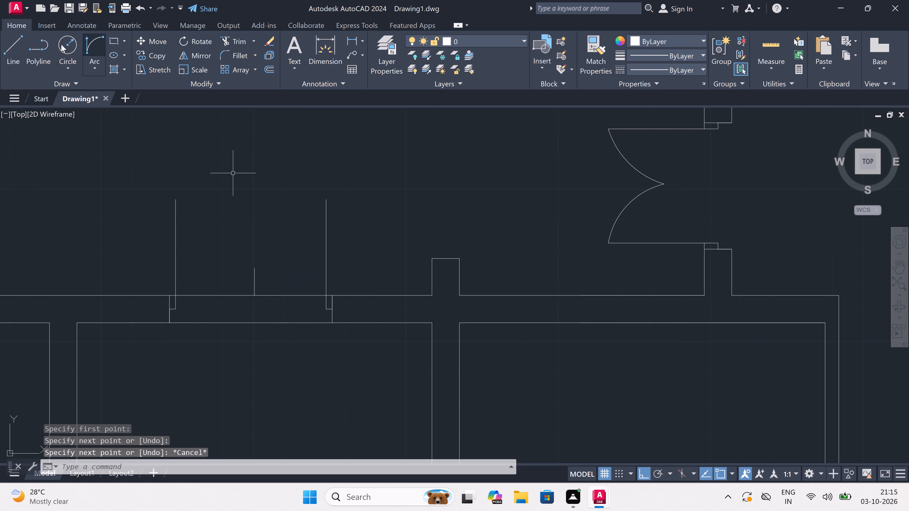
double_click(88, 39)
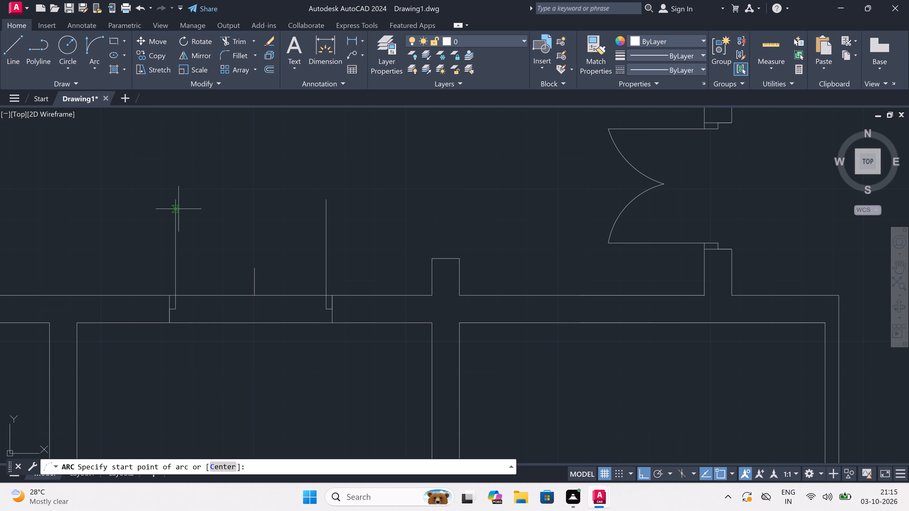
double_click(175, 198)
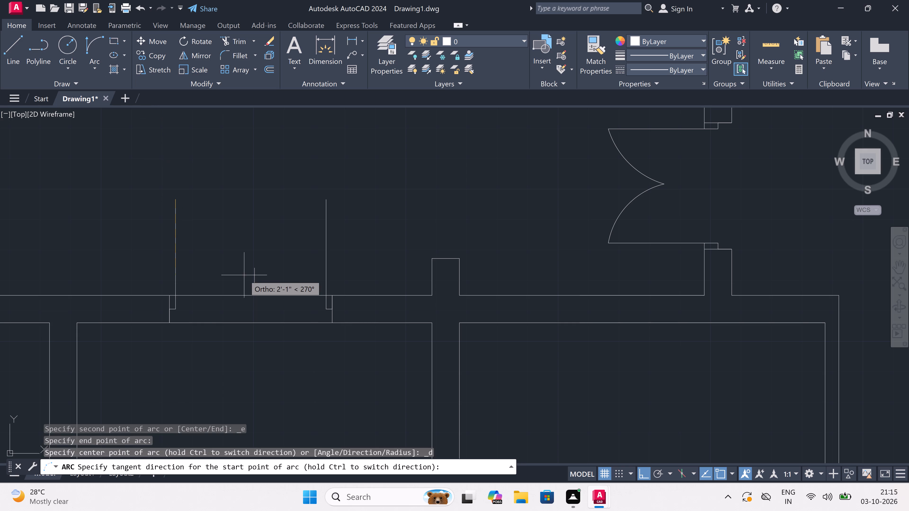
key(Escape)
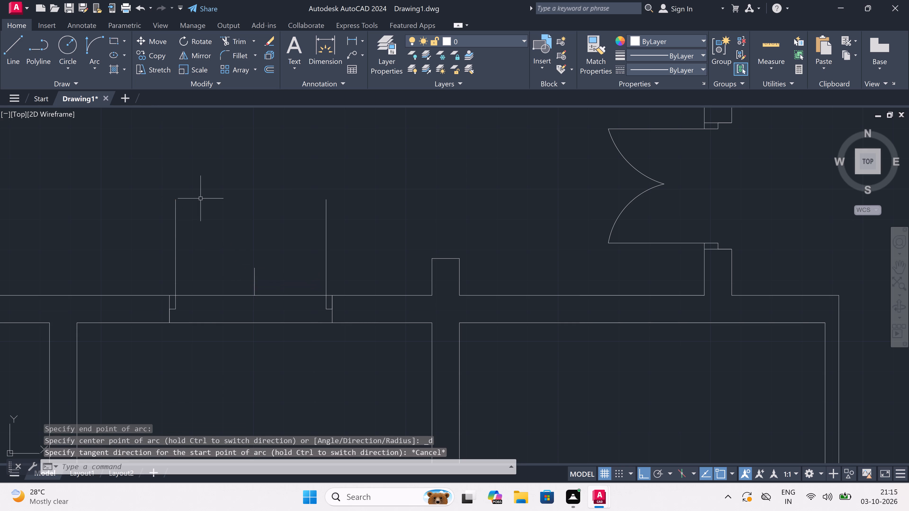
Draw a three-point arc from the left leaf's upper end through the foot of the marker line, ending below the wall.
key(space)
double_click(175, 194)
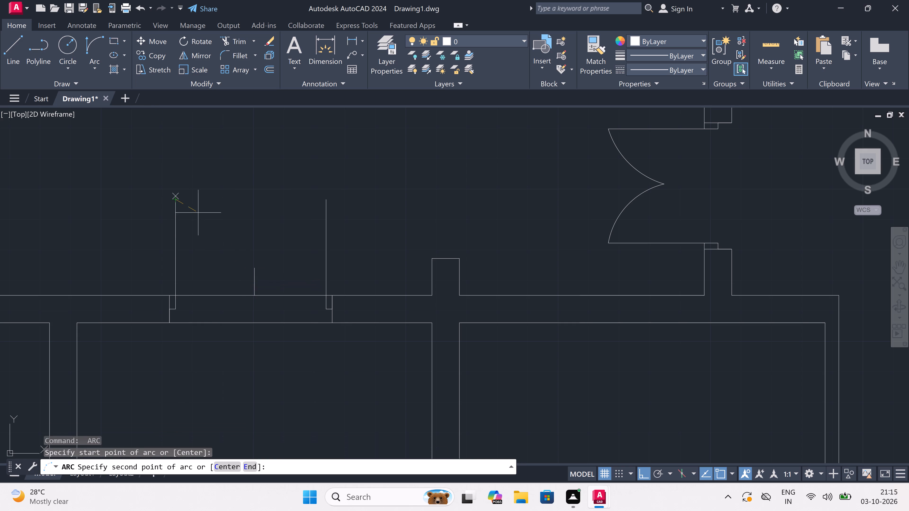
click(252, 293)
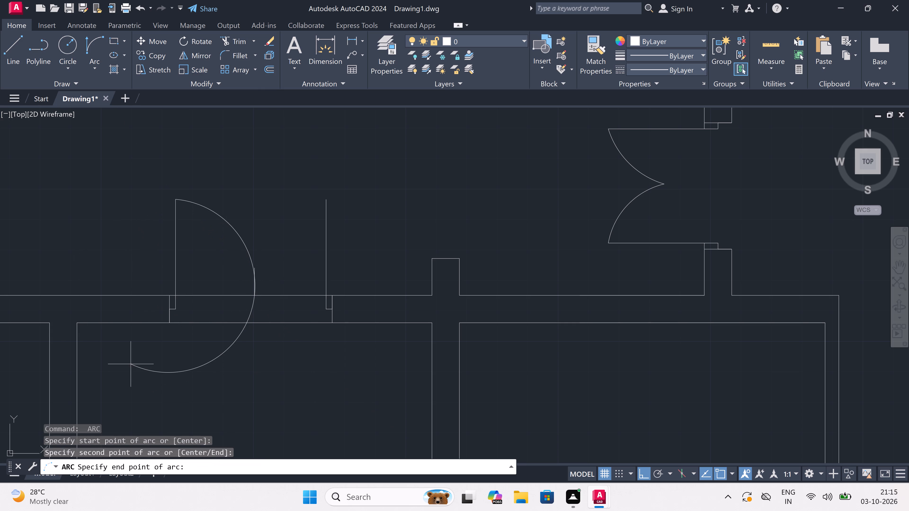
click(155, 374)
key(space)
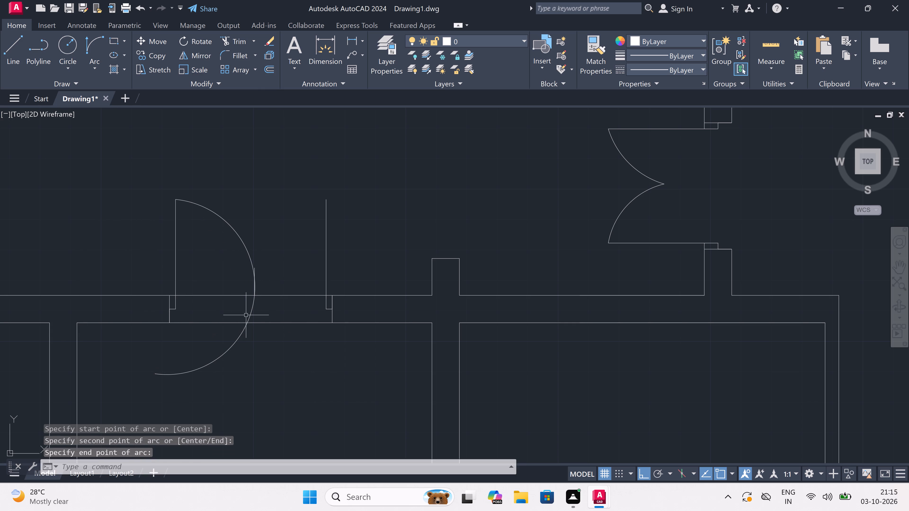
Draw a three-point arc from the right leaf's upper end through the marker line's foot, ending just below the wall.
double_click(327, 200)
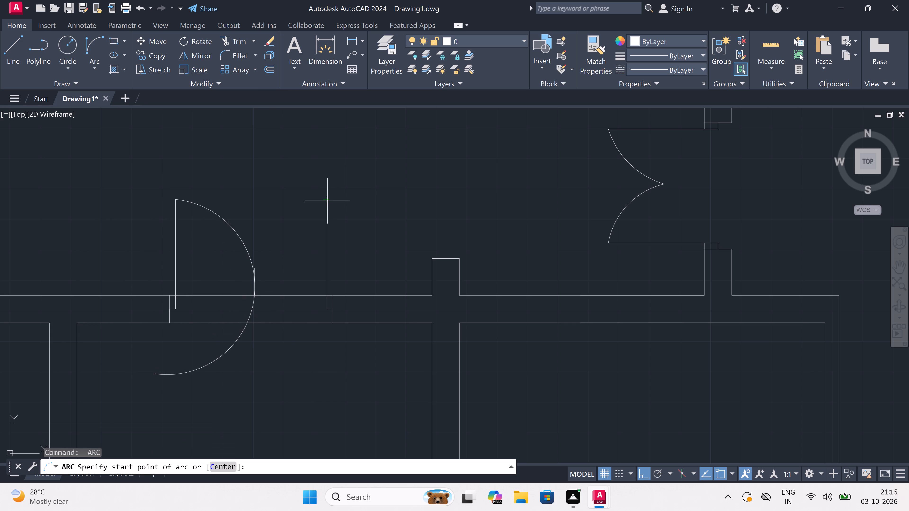
double_click(252, 294)
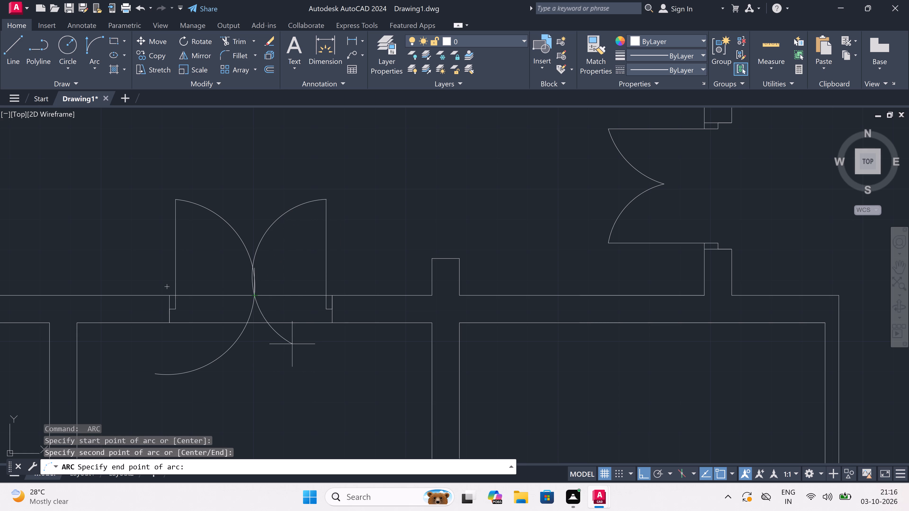
click(276, 339)
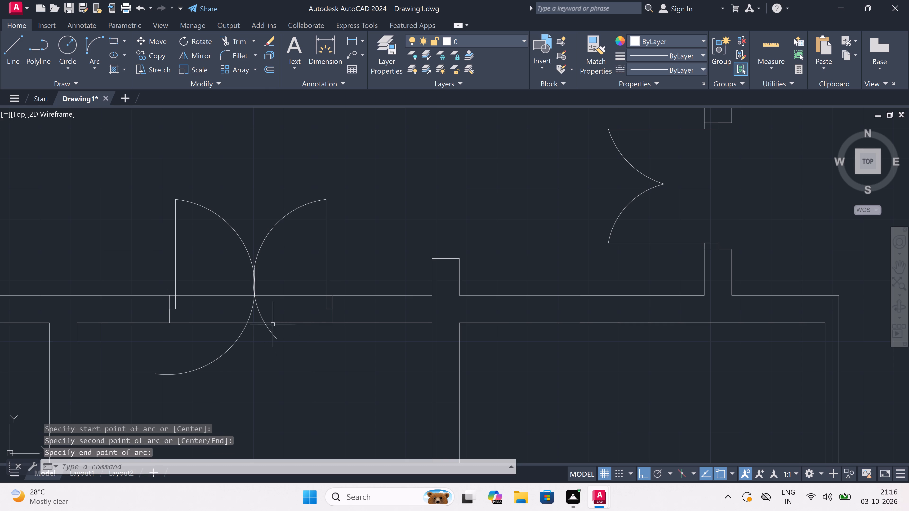
Trim the marker line and the overlapping arc ends just above the wall's upper line, between the two door leaves.
key(t)
key(r)
key(space)
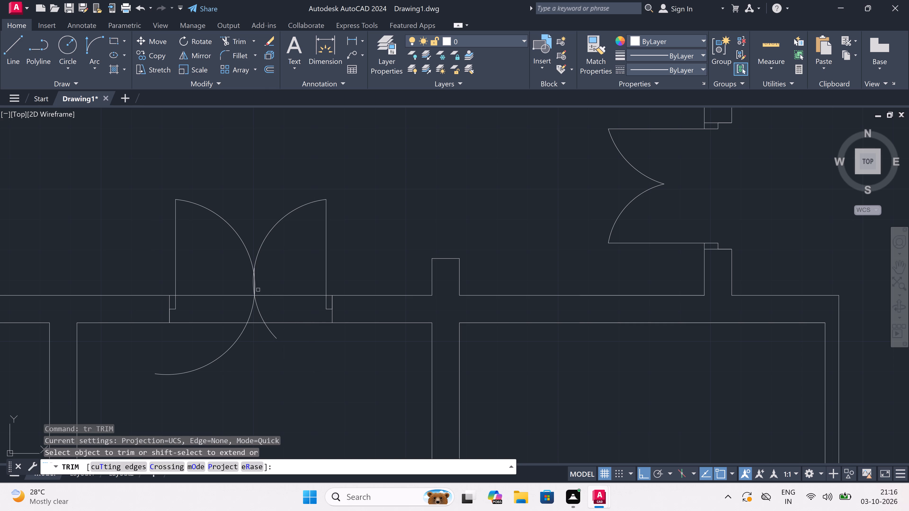
double_click(258, 287)
click(231, 281)
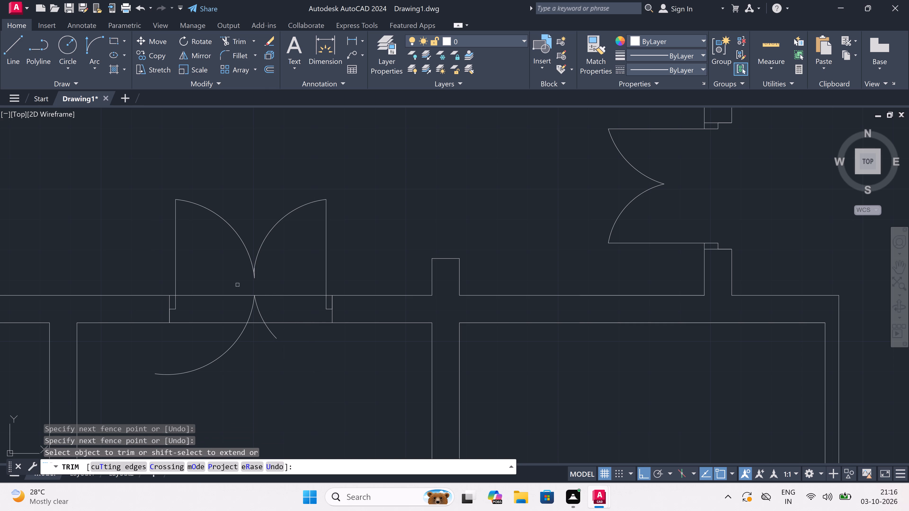
Trim both wall lines across the double-door opening and remove the leftover arc pieces within and below the wall.
double_click(289, 291)
double_click(169, 356)
double_click(198, 280)
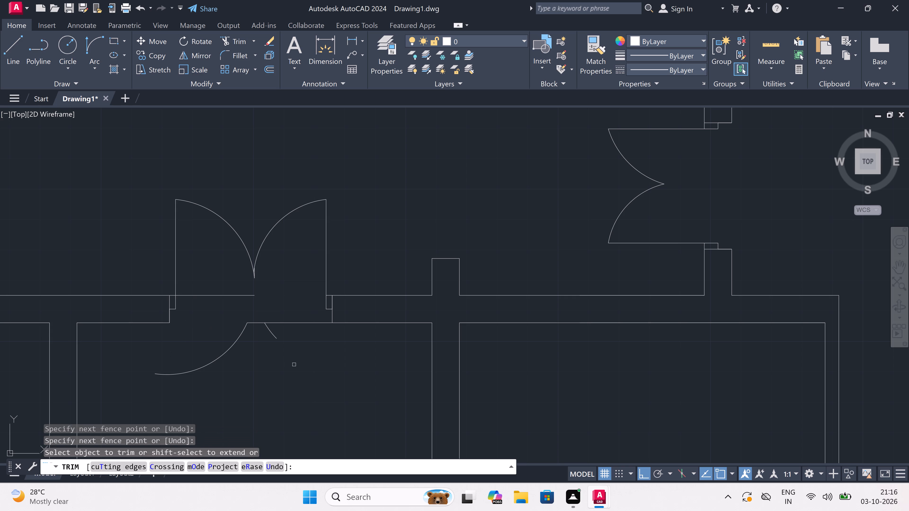
double_click(300, 358)
click(295, 295)
click(239, 363)
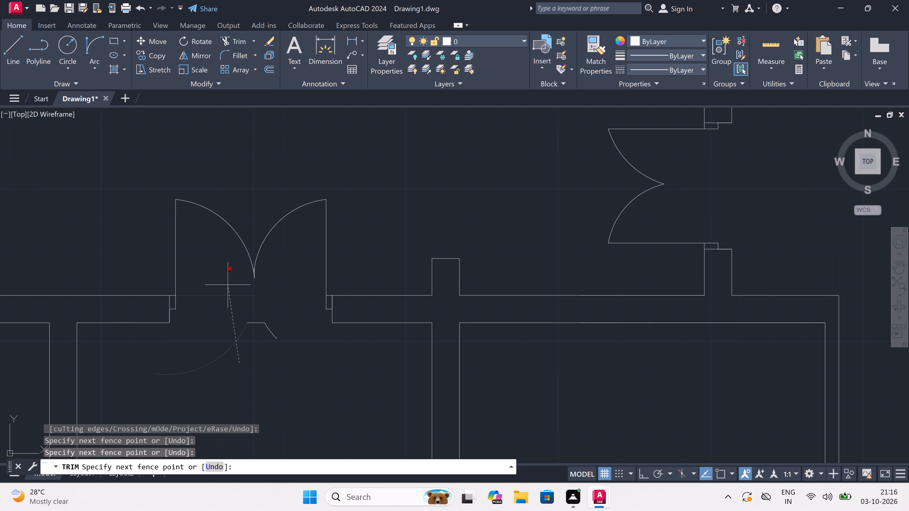
click(224, 270)
drag(224, 270, 225, 273)
double_click(261, 347)
double_click(259, 287)
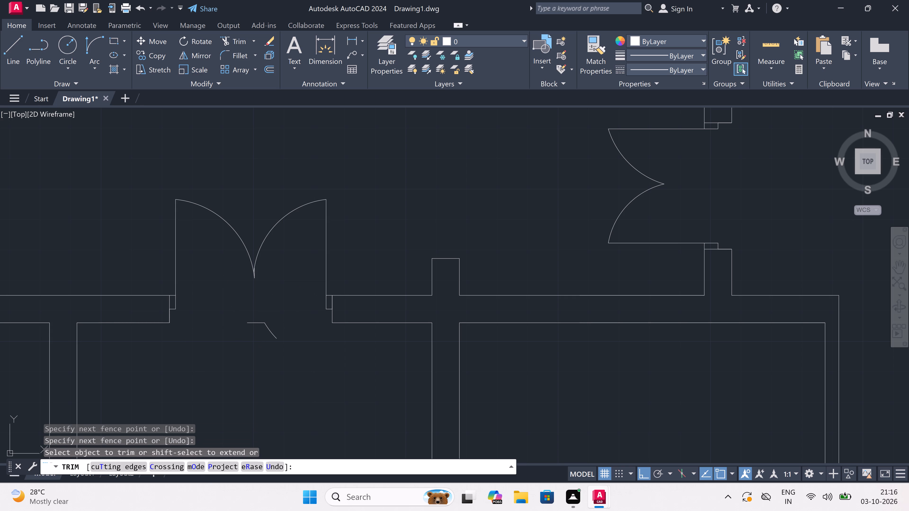
double_click(255, 371)
scroll(266, 341, up, 2)
double_click(232, 343)
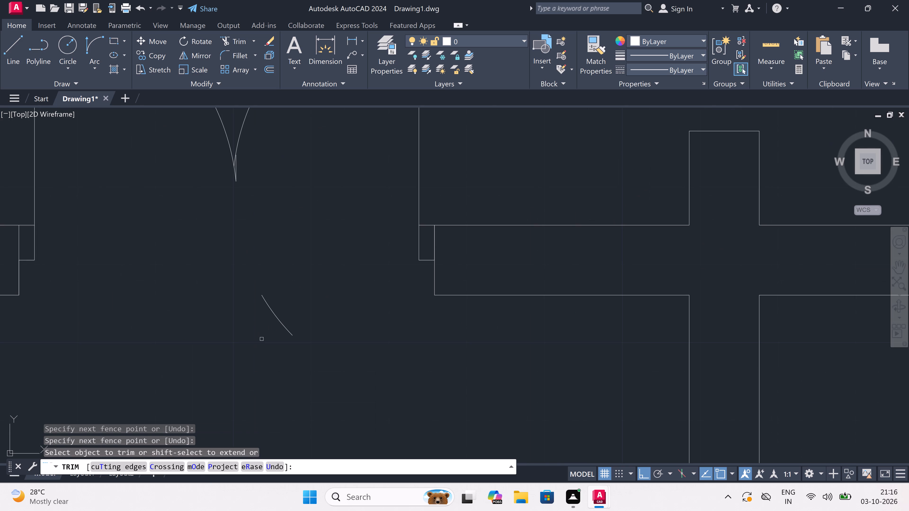
click(322, 249)
key(Escape)
Offset the lower line of the cross wall above the lower-left room 13'6" downward into that room.
scroll(237, 322, down, 8)
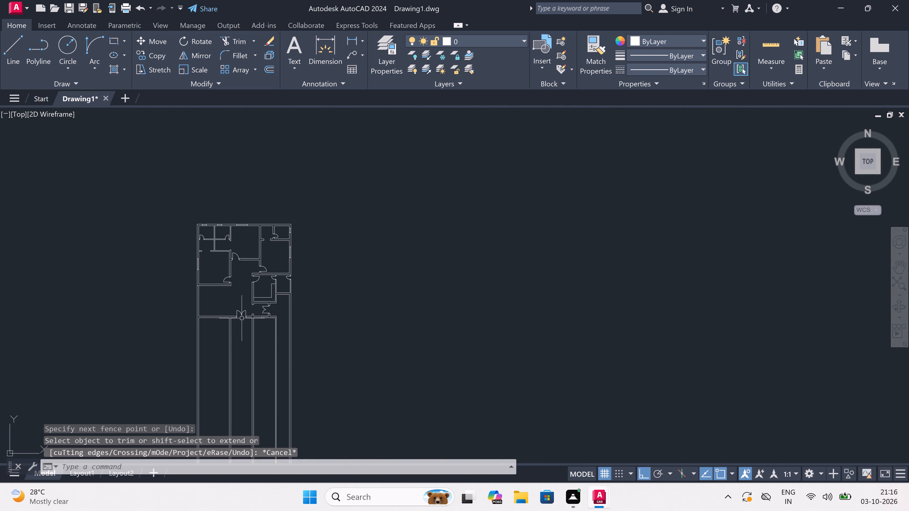
scroll(241, 322, up, 3)
scroll(241, 321, down, 3)
scroll(201, 320, up, 3)
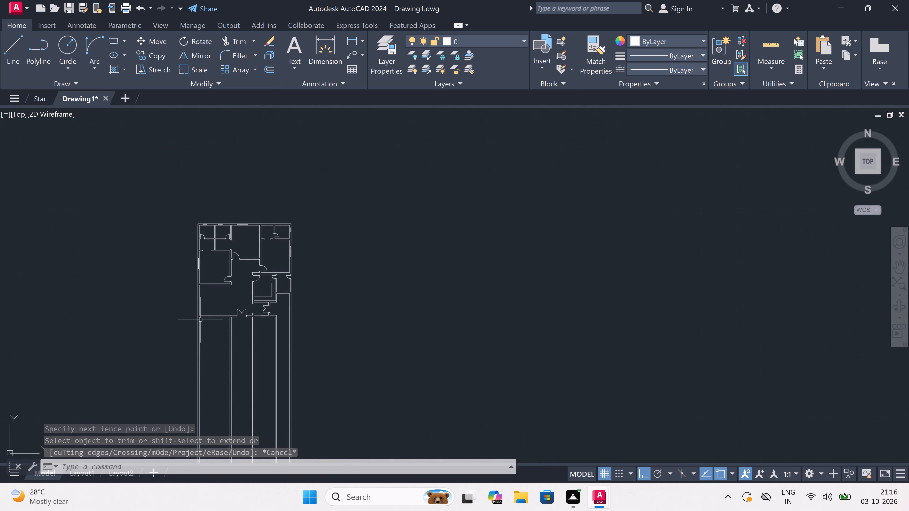
key(o)
key(space)
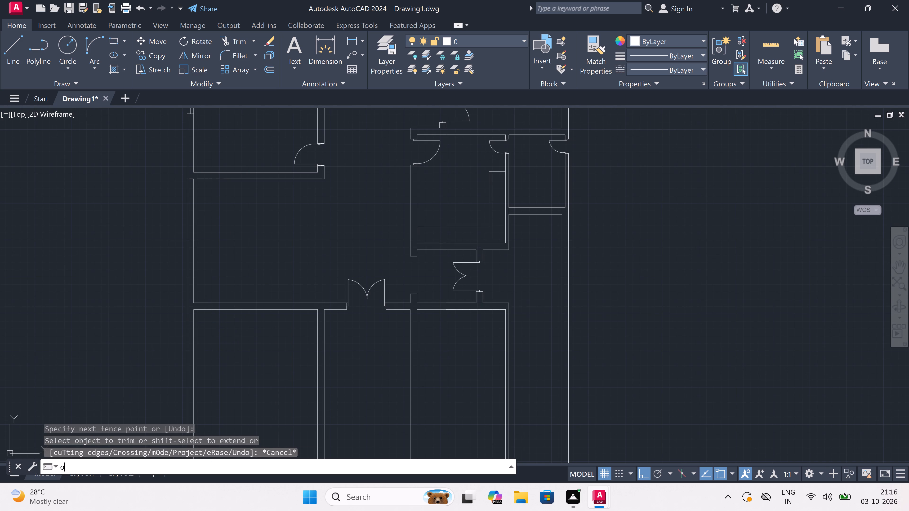
drag(240, 308, 241, 311)
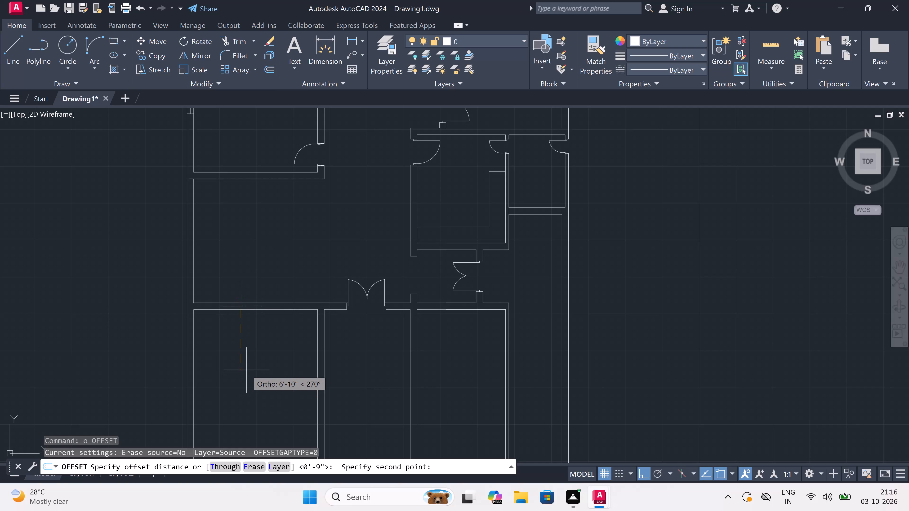
scroll(253, 343, down, 2)
scroll(247, 358, up, 2)
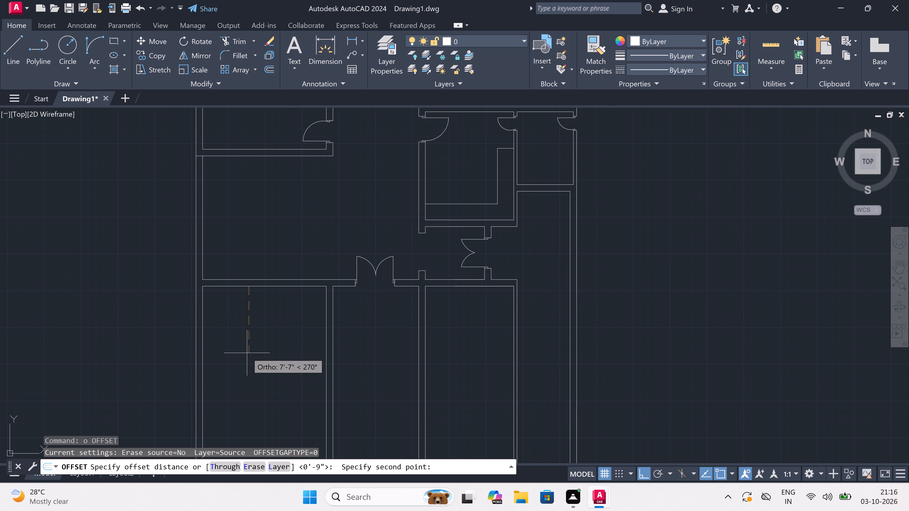
key(1)
key(3)
text('6)
key(shift+quotedbl)
key(space)
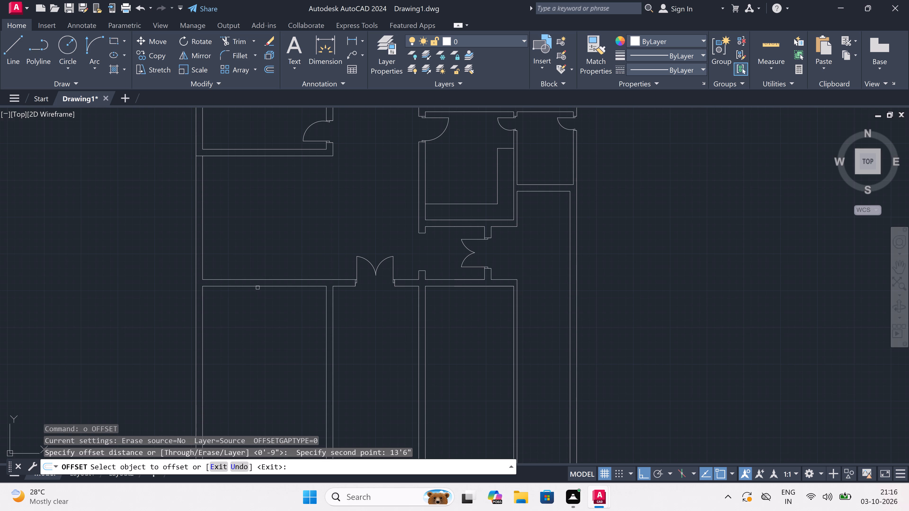
drag(256, 286, 256, 289)
click(262, 322)
scroll(262, 322, down, 1)
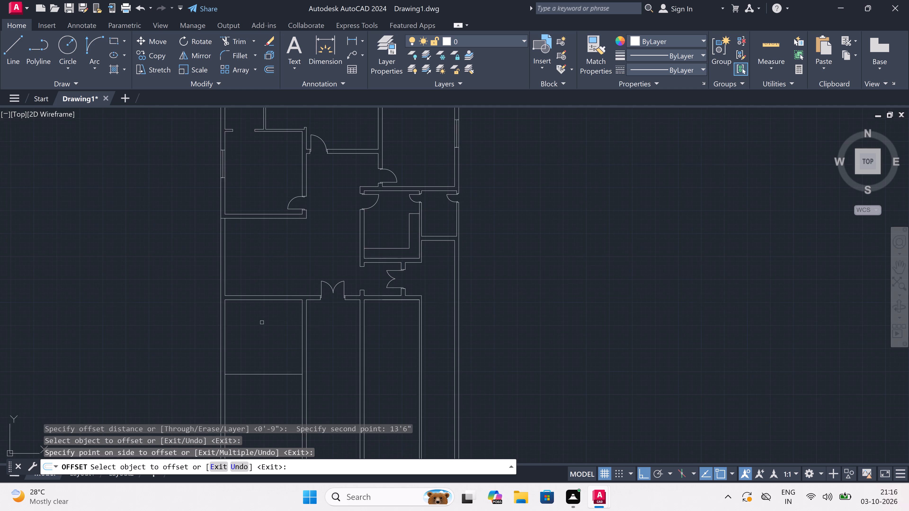
scroll(262, 322, down, 1)
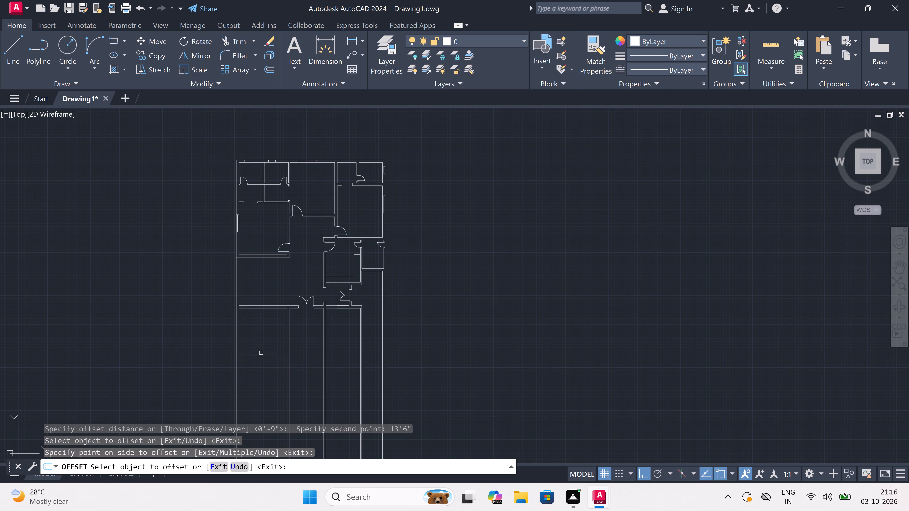
key(Escape)
Delete the two vertical wall lines on the right side of the lower-right room, below the cross wall.
scroll(329, 336, up, 2)
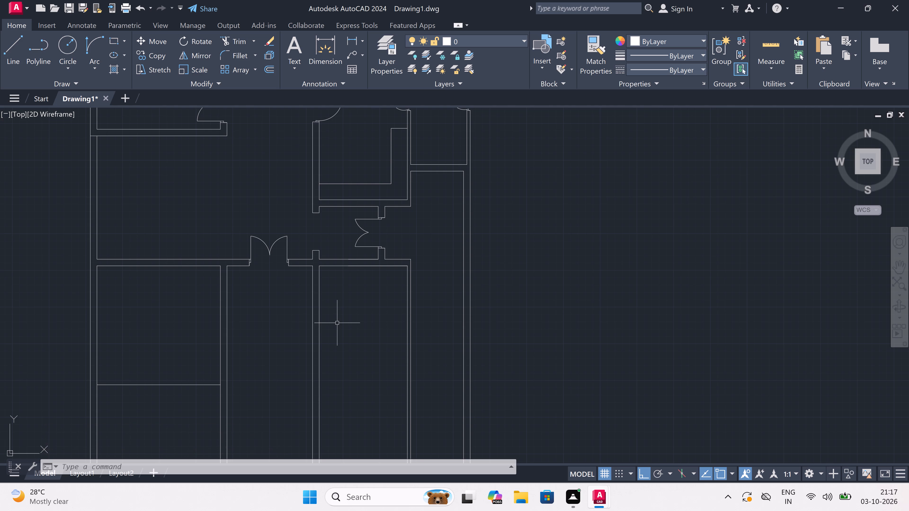
scroll(337, 323, down, 1)
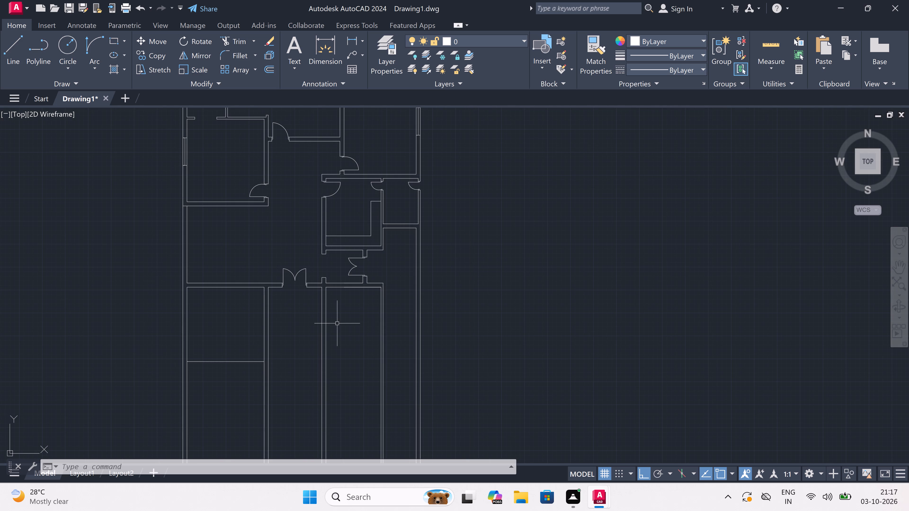
scroll(390, 312, up, 1)
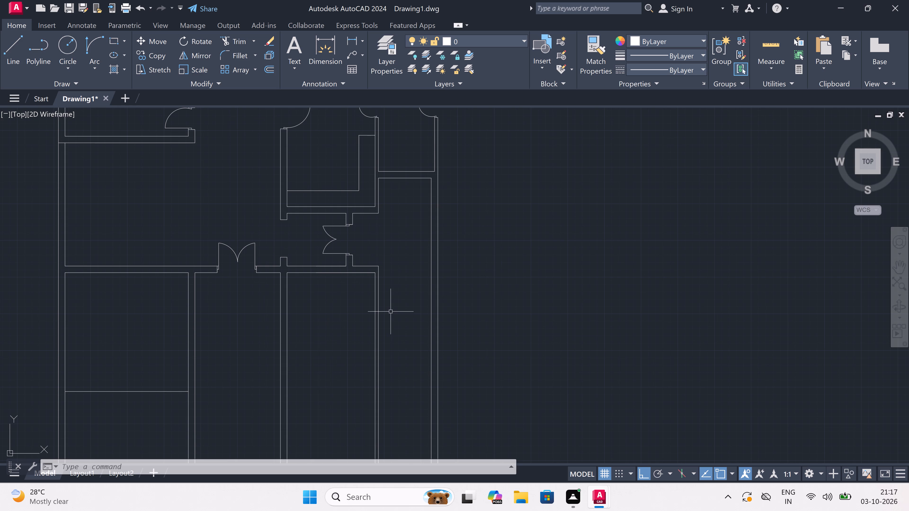
click(387, 299)
click(325, 354)
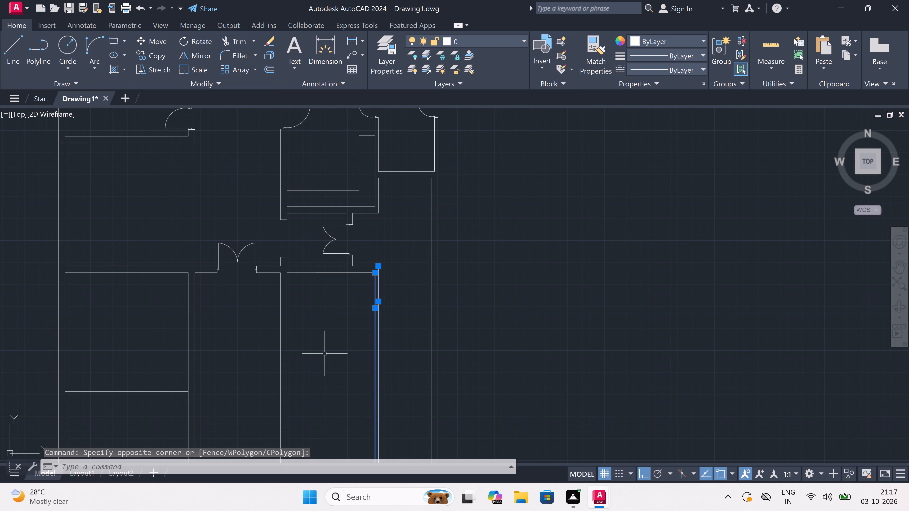
key(Delete)
Extend both loose cross-wall lines to the inner face of the right outer wall.
text(ex)
key(space)
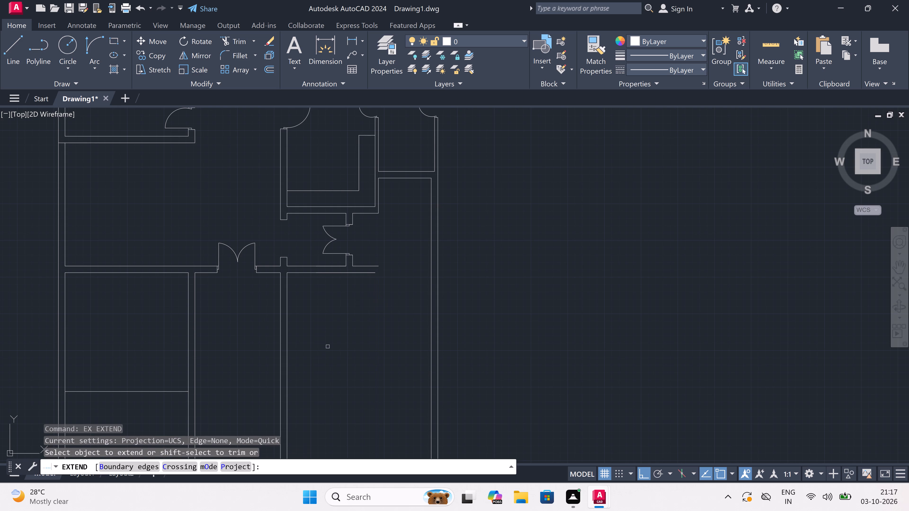
click(367, 251)
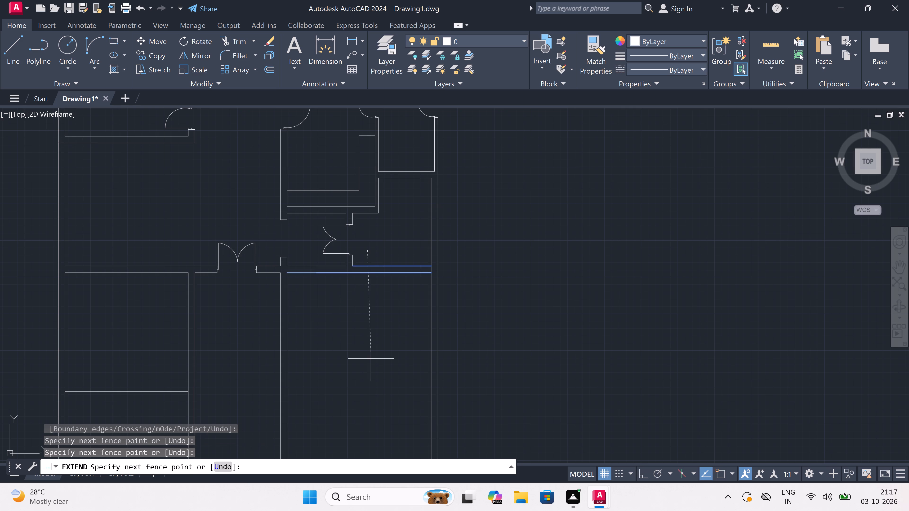
click(371, 359)
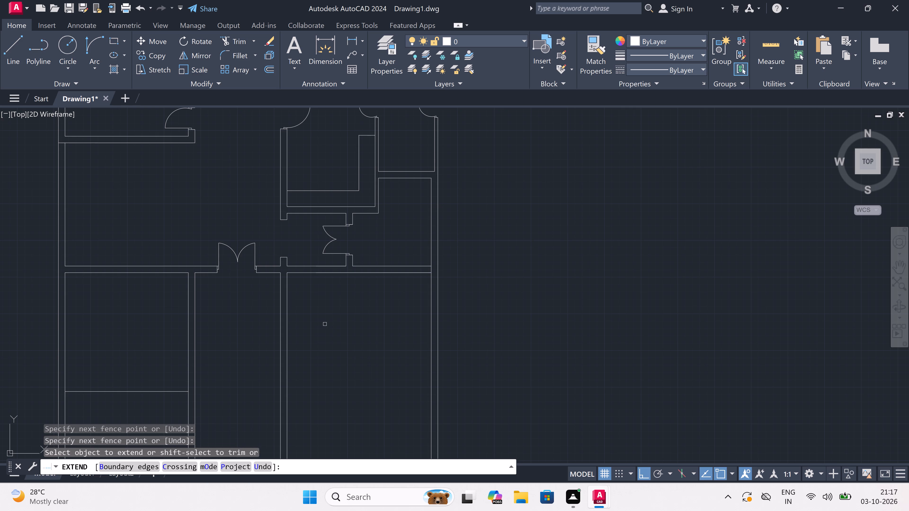
key(Escape)
Draw the lower-right room's bottom wall: 14' down the left wall from its top corner, across, 9" down, and back to the left wall's outer face.
text(l)
key(space)
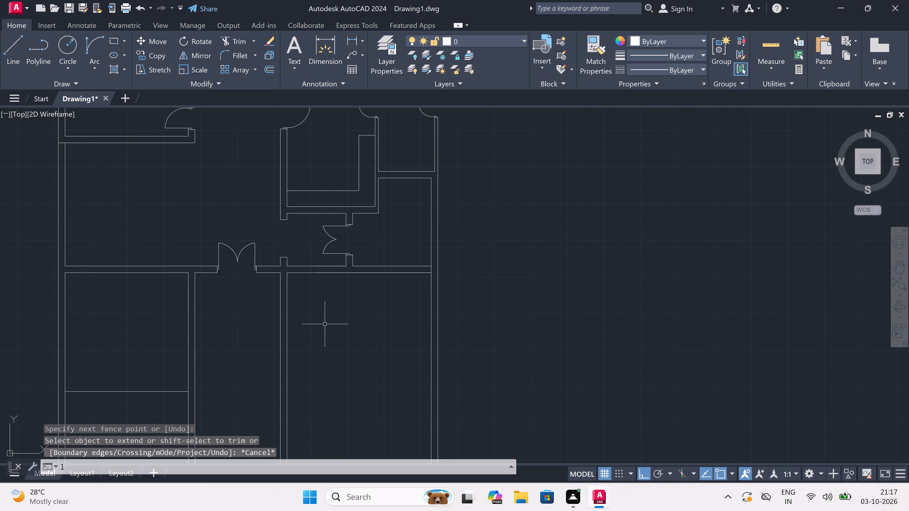
double_click(290, 272)
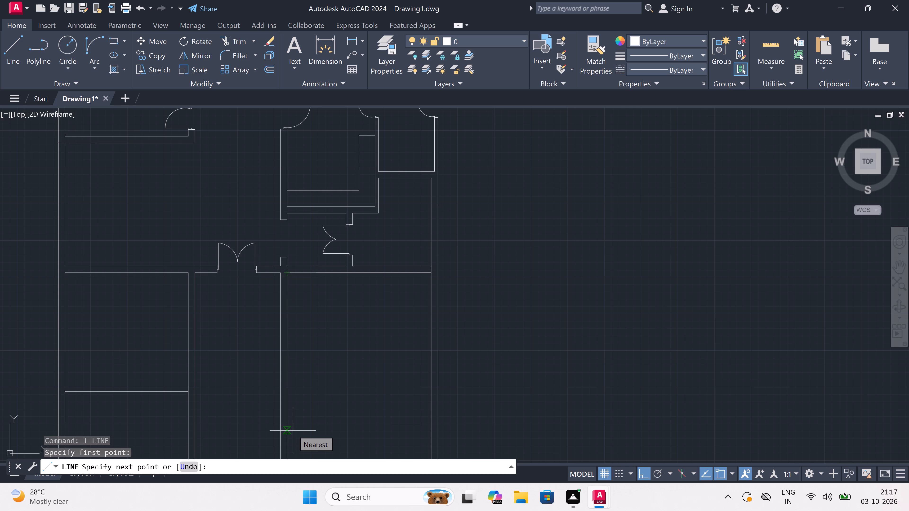
text(14')
key(space)
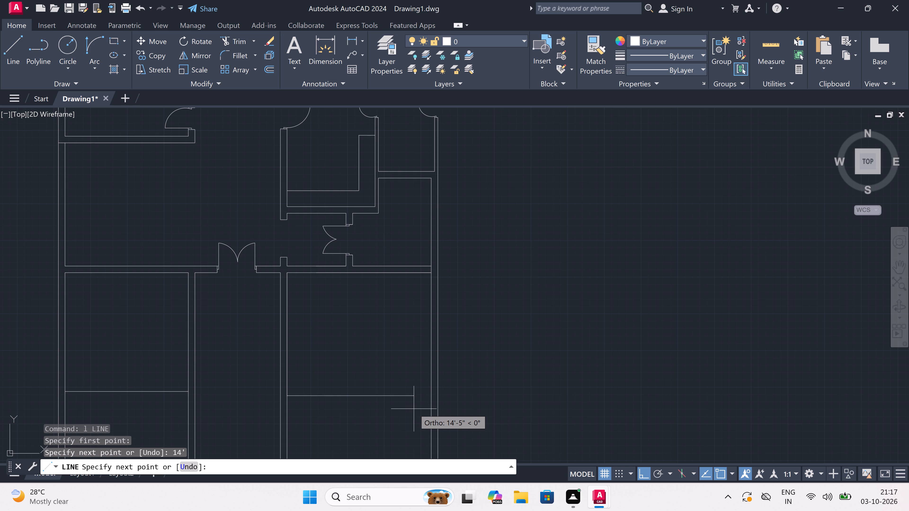
click(431, 398)
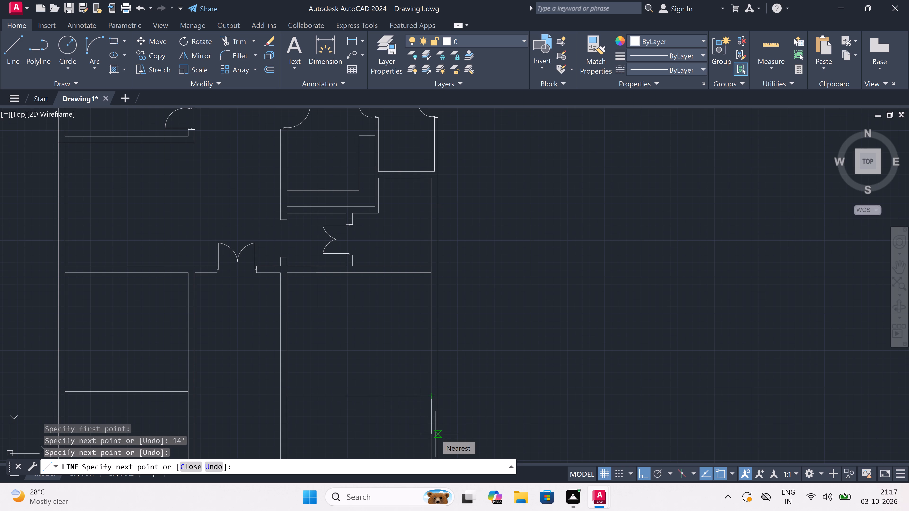
key(9)
text(")
key(space)
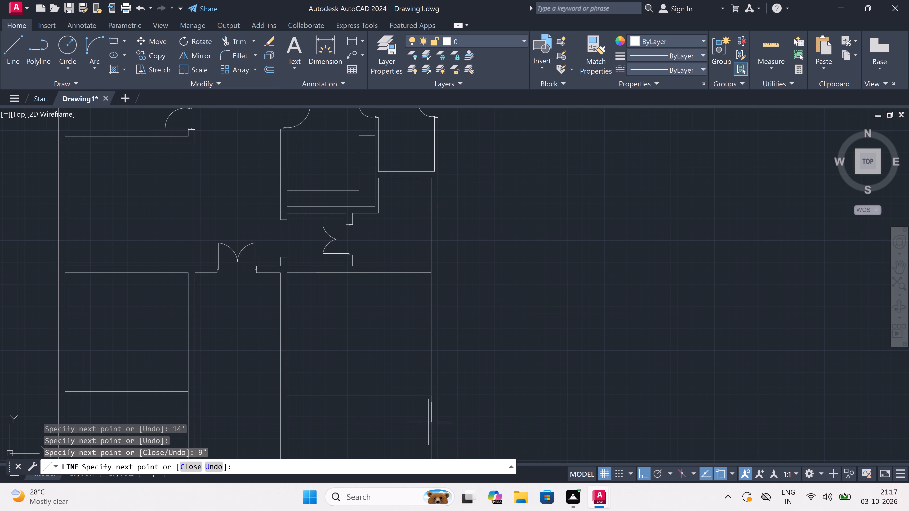
scroll(282, 411, up, 3)
click(272, 379)
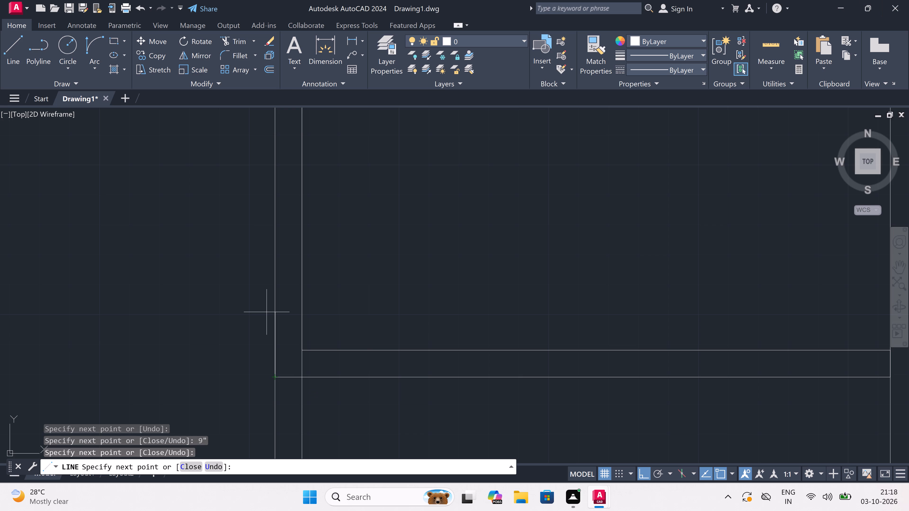
key(Escape)
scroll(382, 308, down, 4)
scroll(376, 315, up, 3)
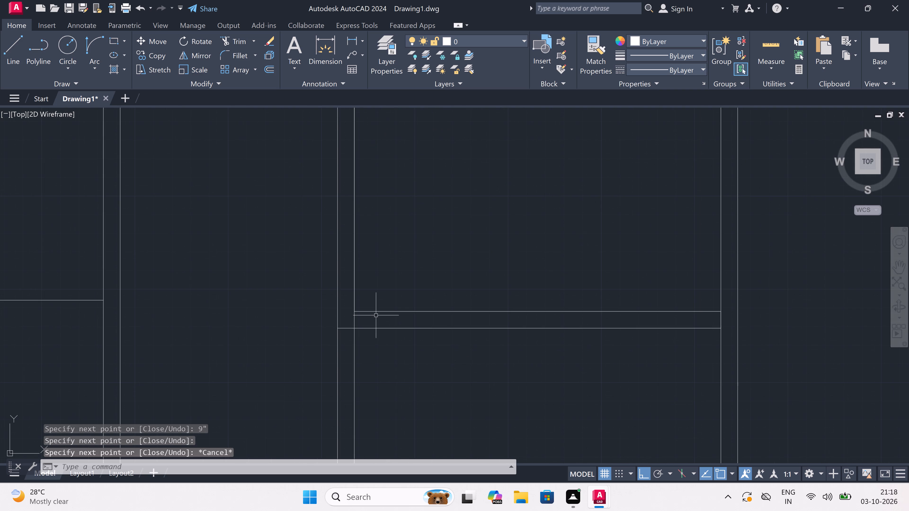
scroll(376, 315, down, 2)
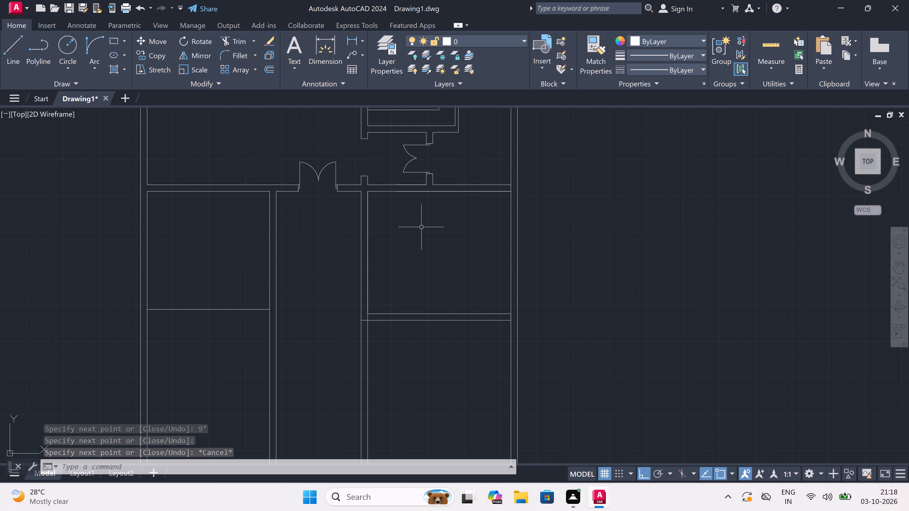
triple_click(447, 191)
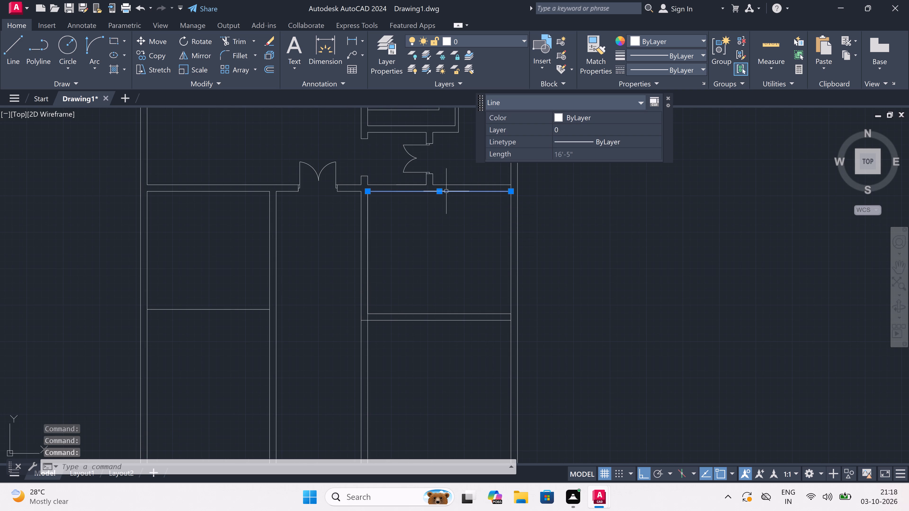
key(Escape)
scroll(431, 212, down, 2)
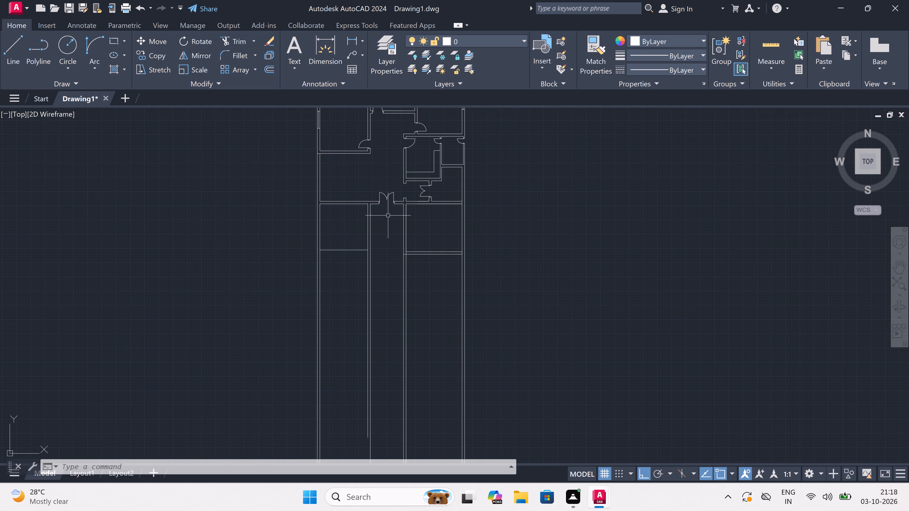
Draw the upper door jamb across the lower-left room's right wall just below the cross wall, with a 2" midpoint return and a 3' leaf into the room.
scroll(376, 214, up, 3)
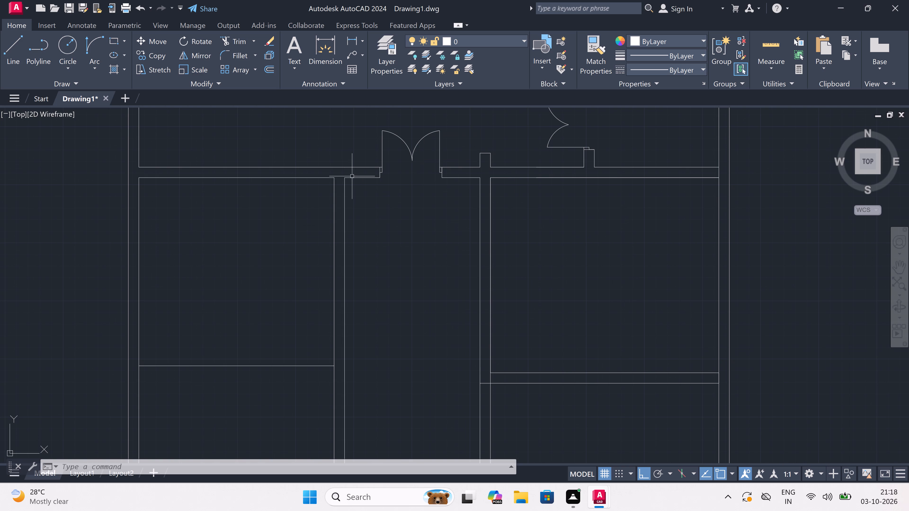
click(352, 176)
key(l)
key(space)
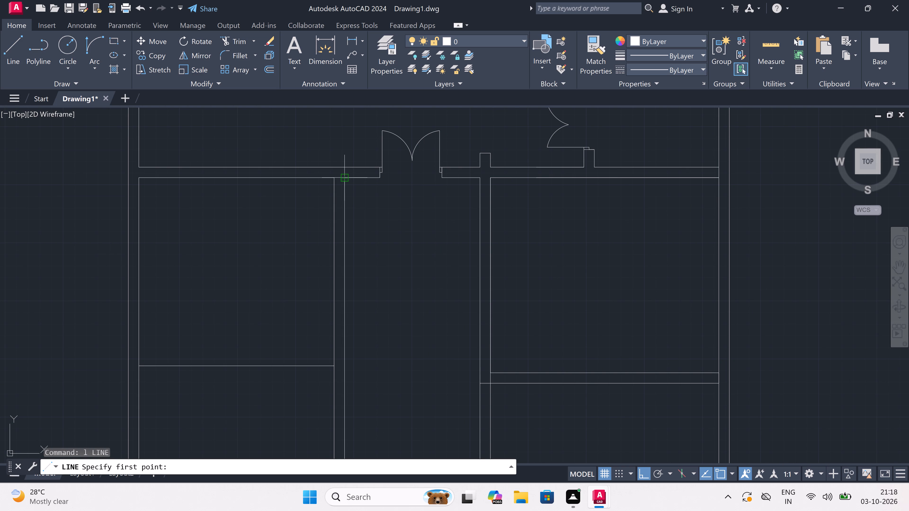
scroll(344, 182, up, 1)
triple_click(345, 192)
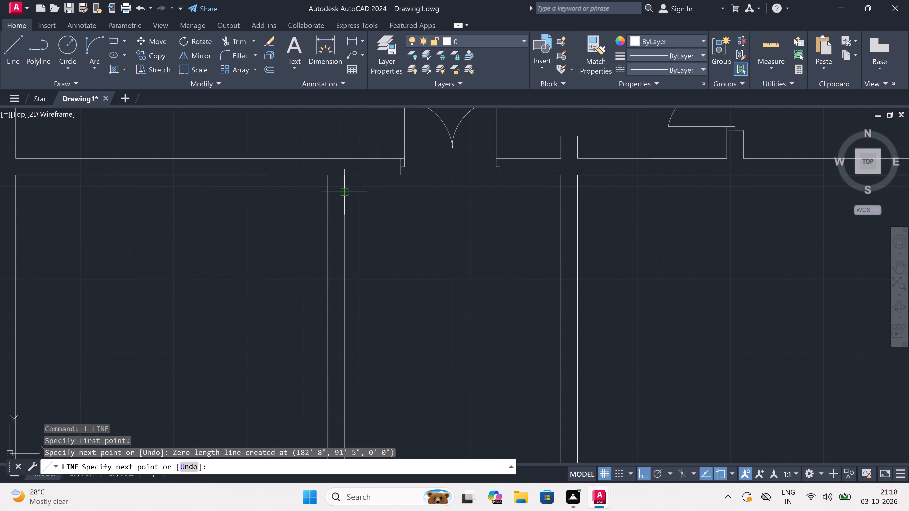
double_click(326, 192)
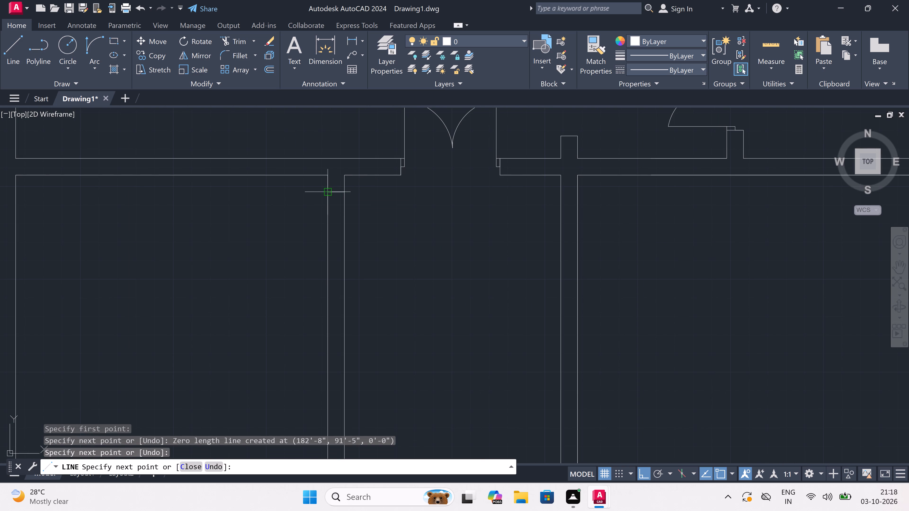
double_click(338, 191)
text(2")
key(space)
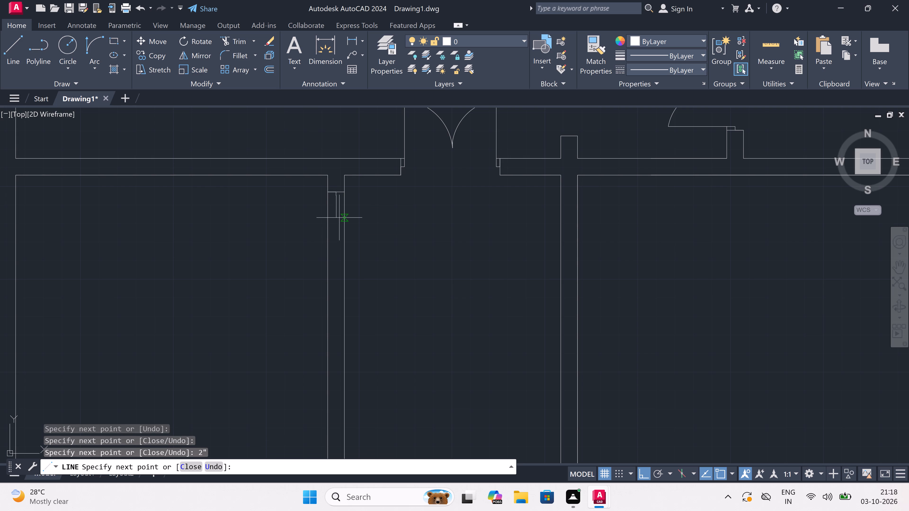
key(3)
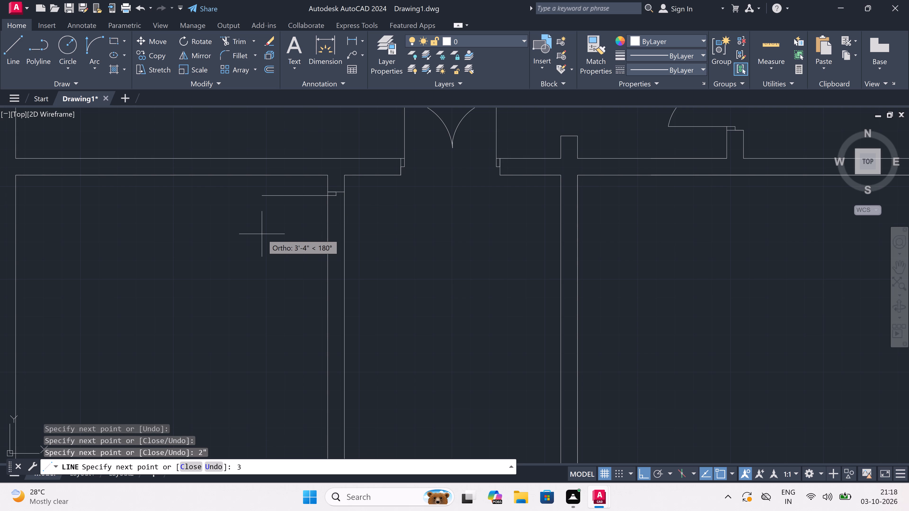
text(')
key(space)
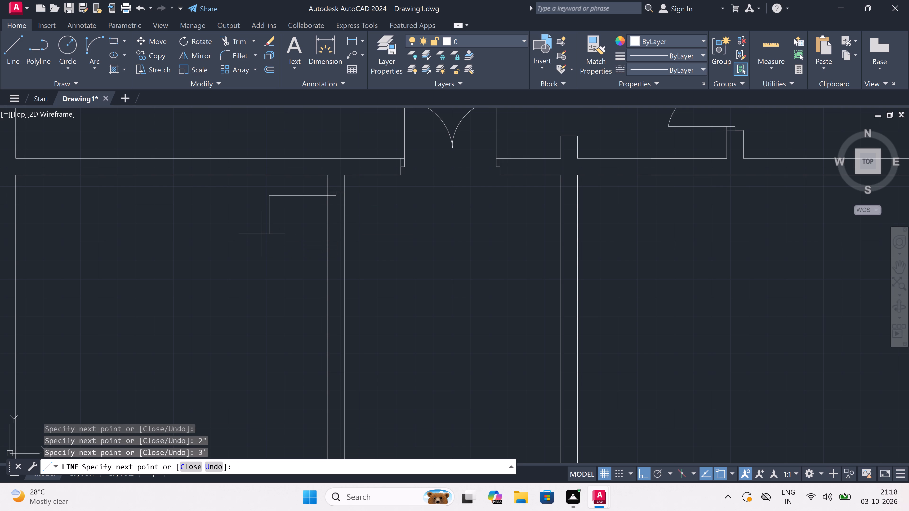
key(Escape)
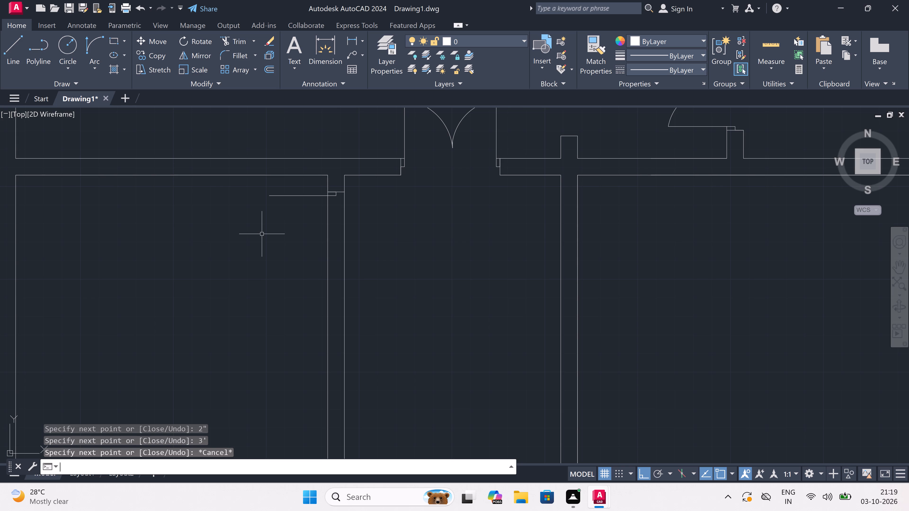
Draw the lower door jamb line across the same wall 3' below the upper jamb, with a 2" return upward from its midpoint.
text(l)
key(space)
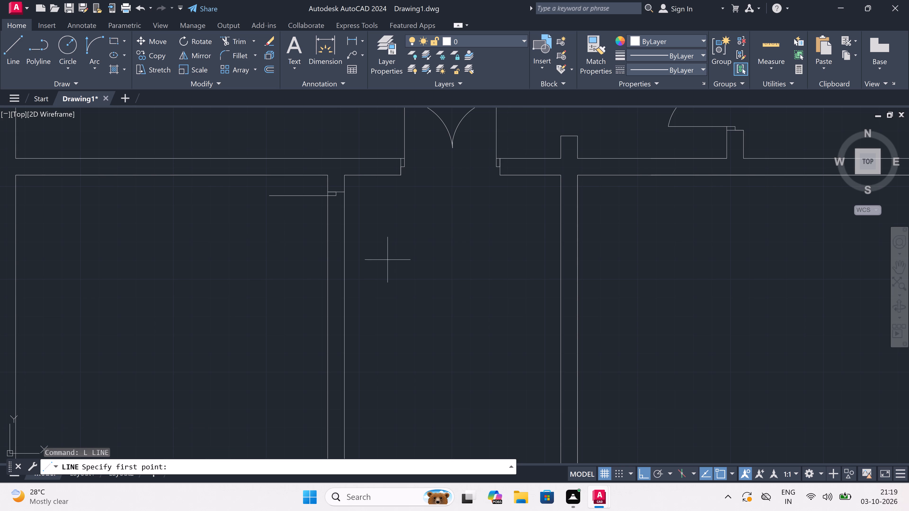
scroll(350, 240, up, 1)
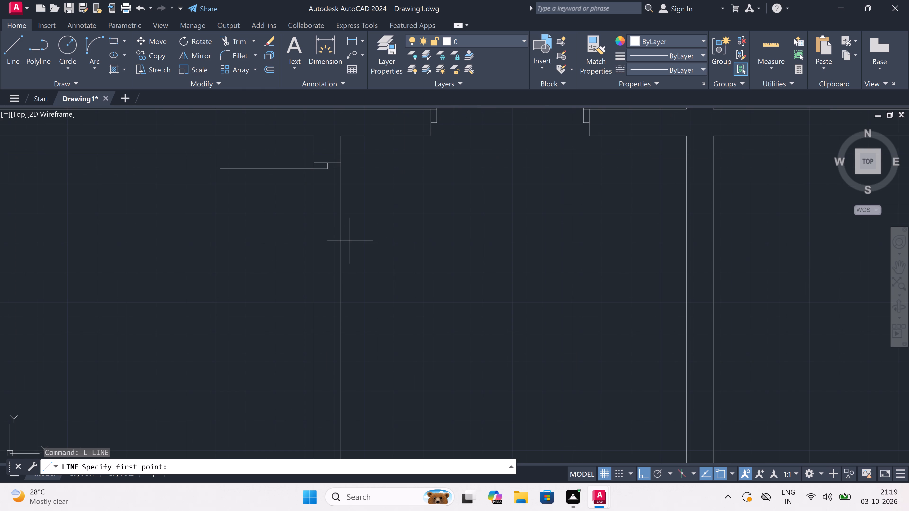
click(342, 269)
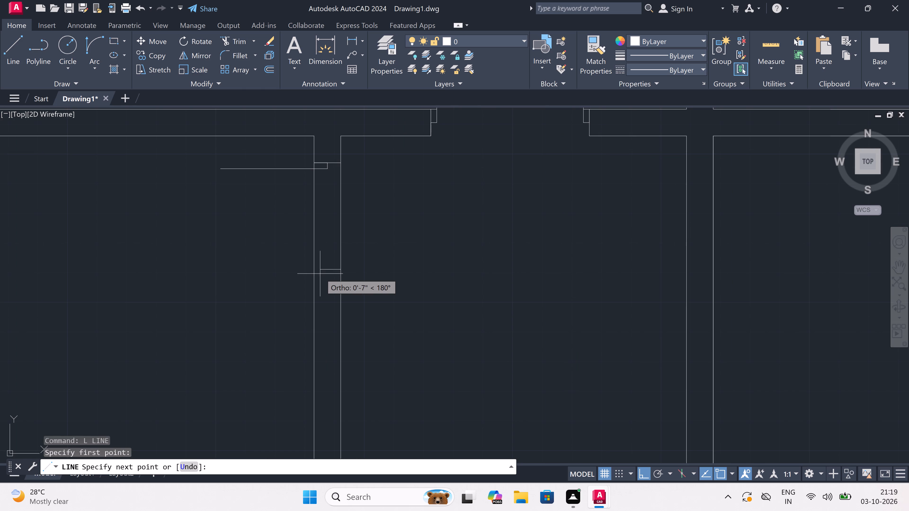
triple_click(315, 271)
click(325, 268)
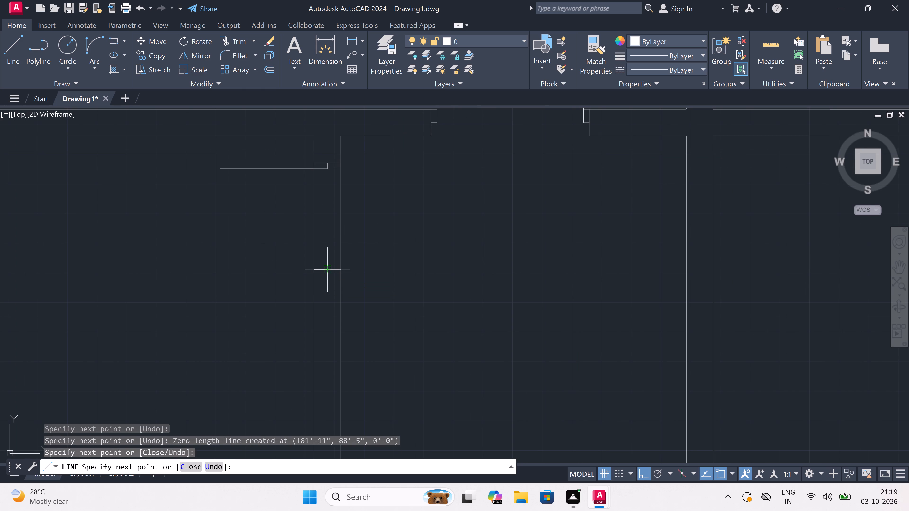
key(2)
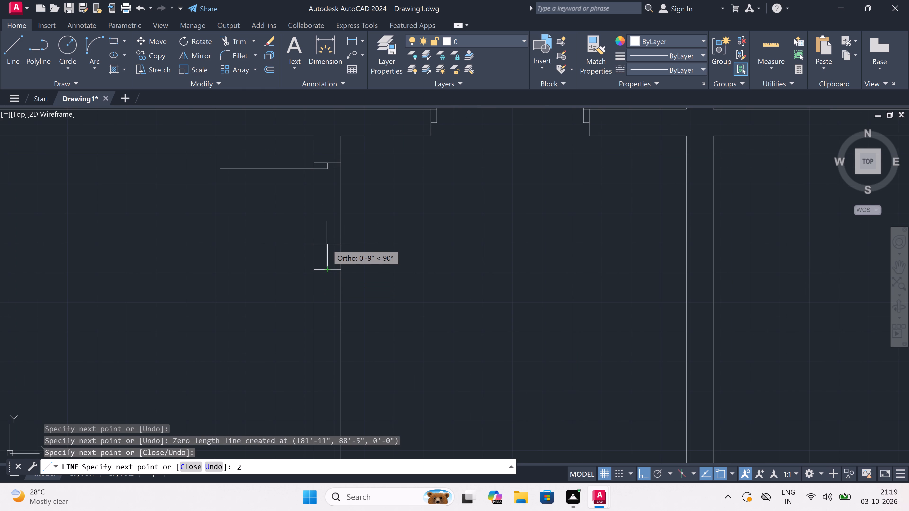
text(")
key(space)
key(Escape)
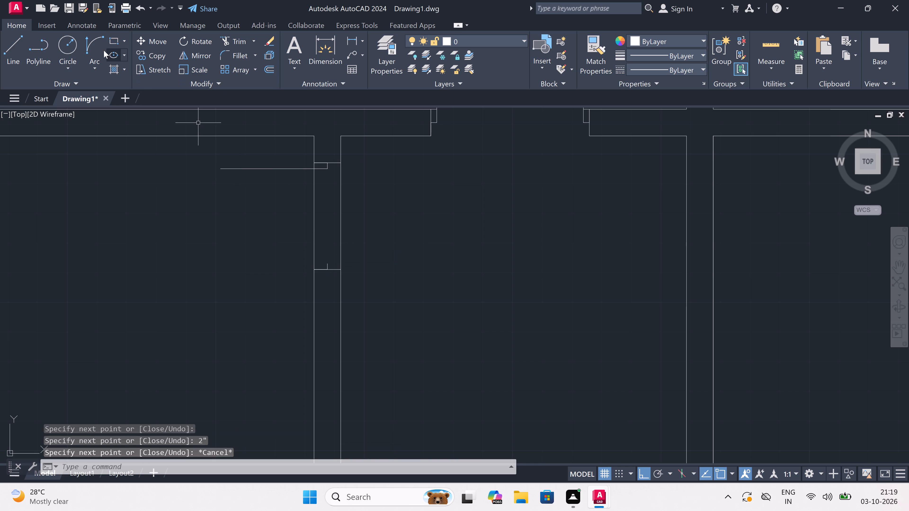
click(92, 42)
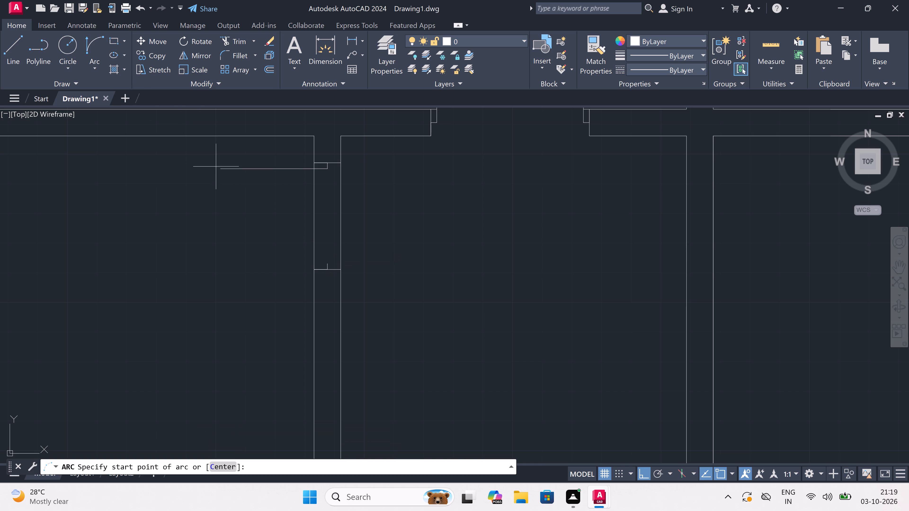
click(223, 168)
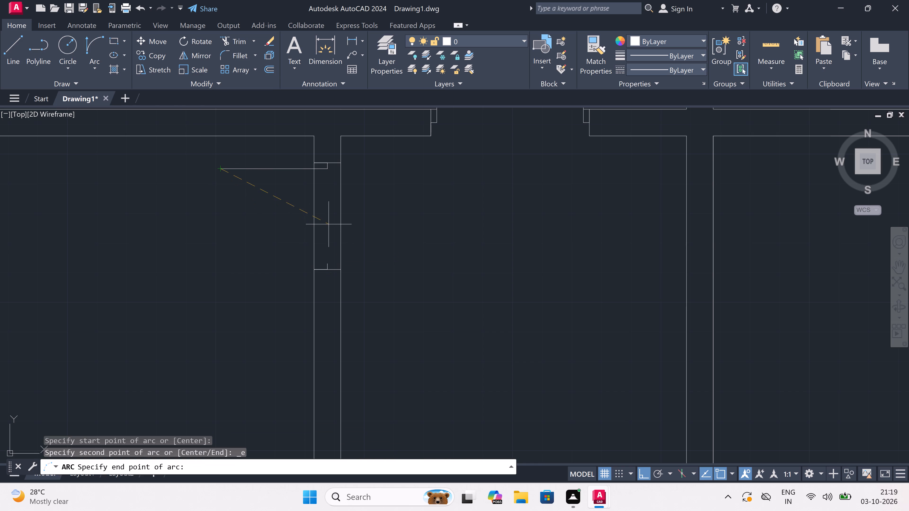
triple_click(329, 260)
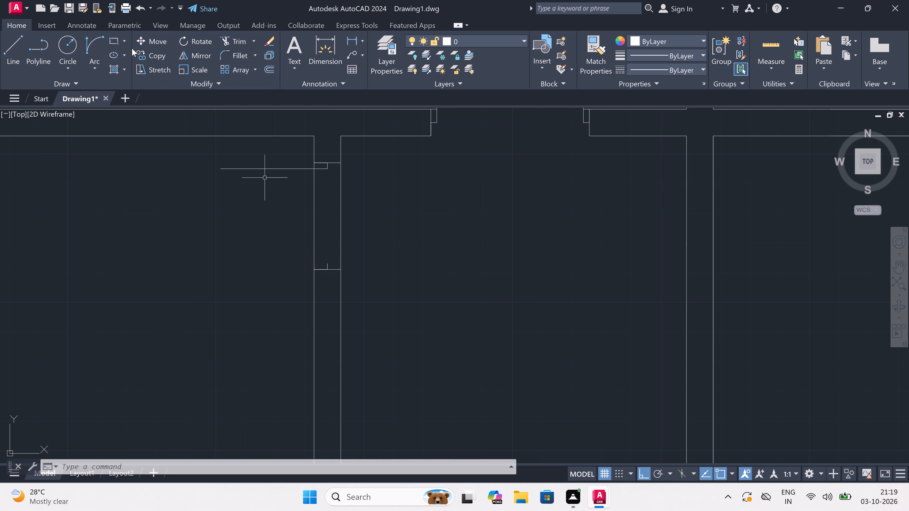
Draw the door's swing arc from the leaf's free end to the tip of the lower jamb's return, starting tangent straight down.
click(89, 43)
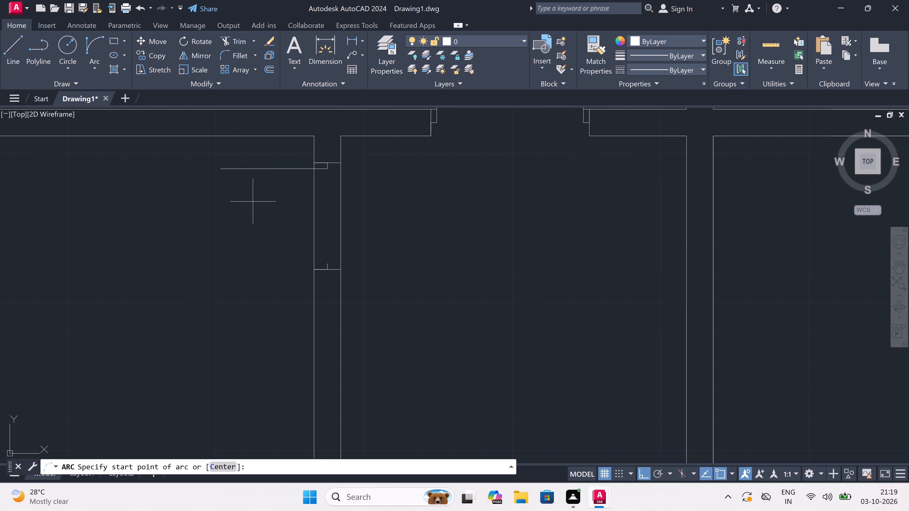
click(220, 166)
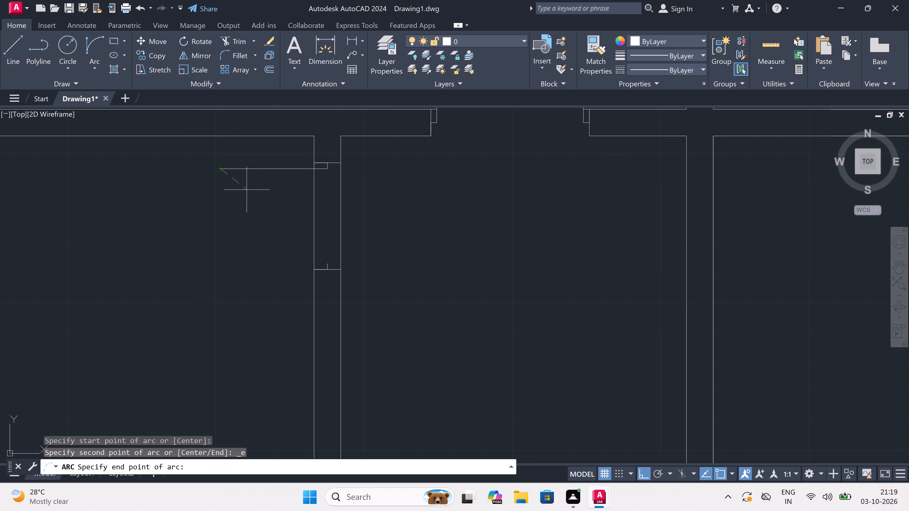
double_click(329, 261)
click(276, 300)
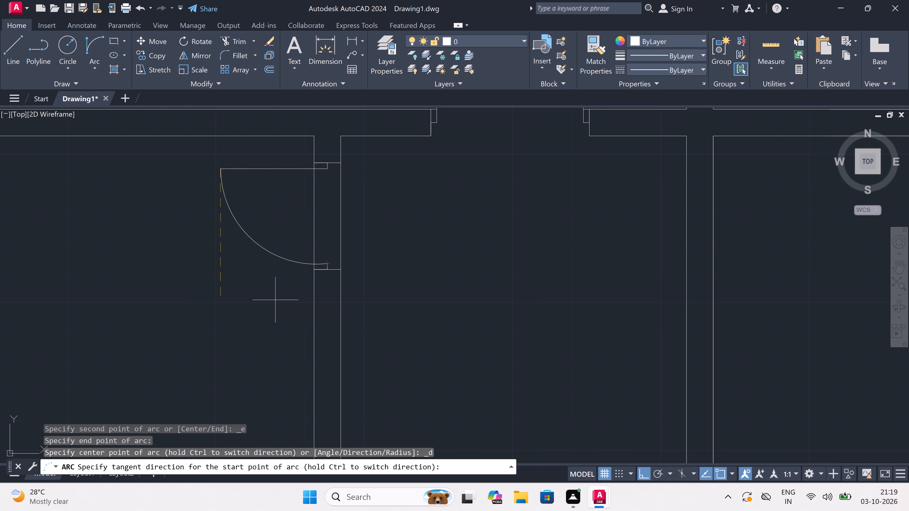
Trim the two wall lines between the jambs to open the doorway in the lower-left room's right wall.
text(tr)
key(space)
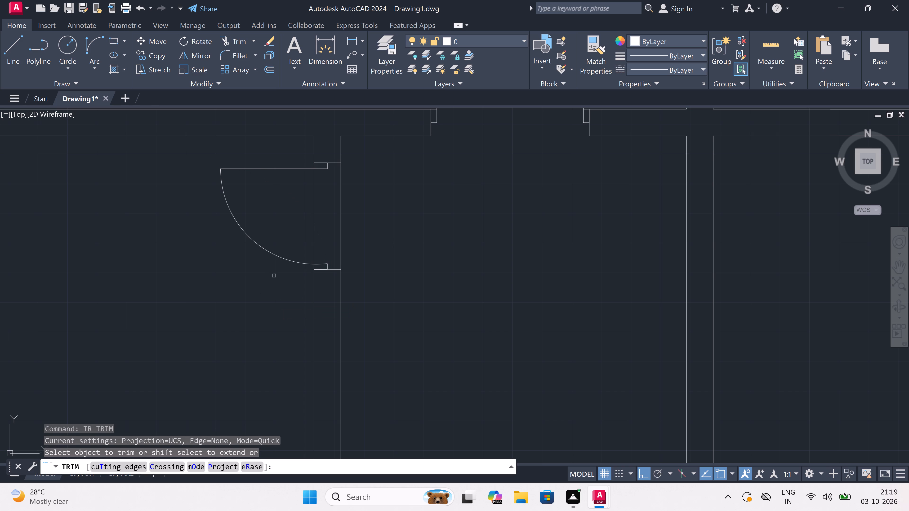
click(277, 223)
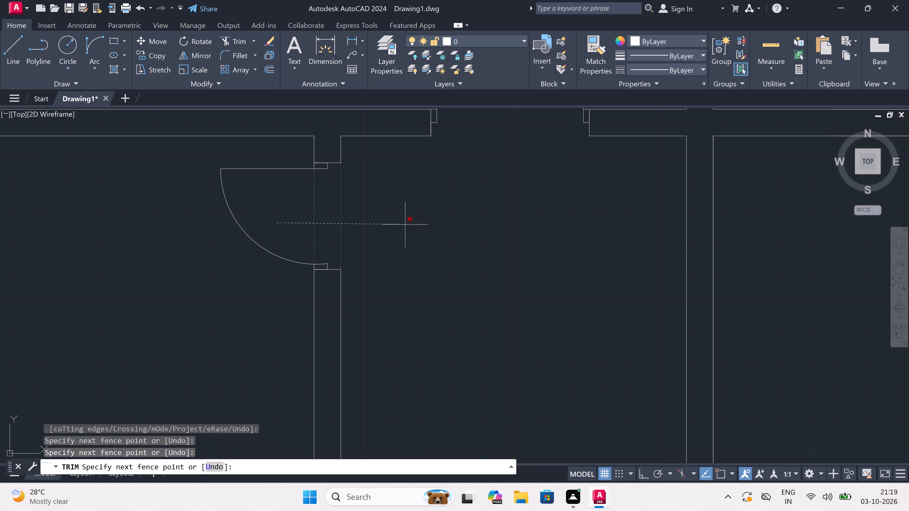
click(500, 223)
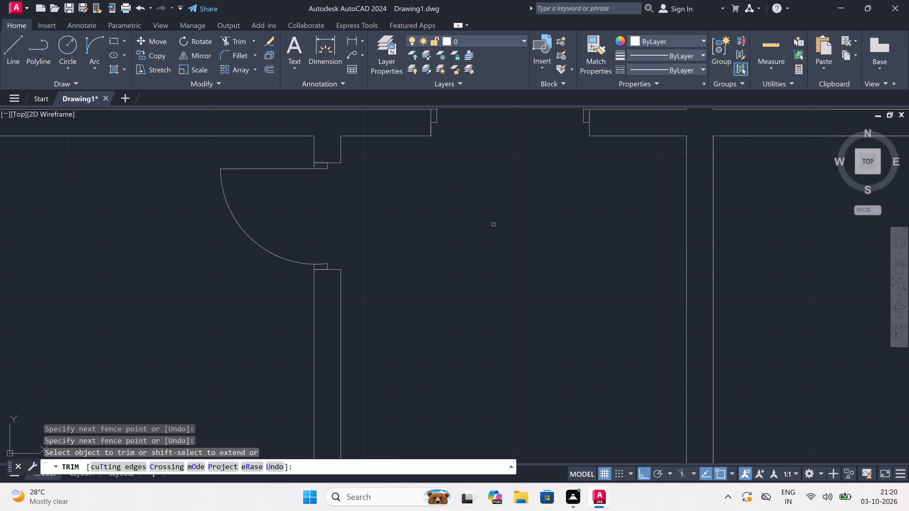
scroll(490, 222, down, 3)
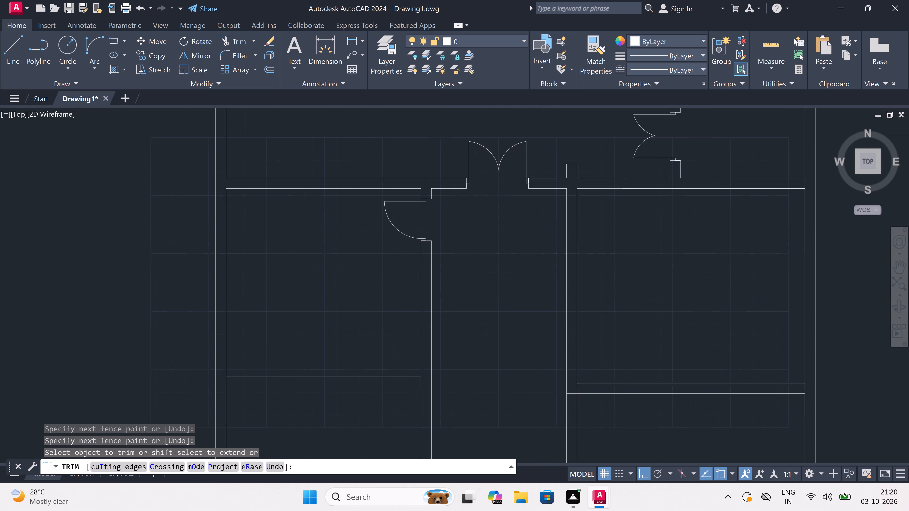
scroll(490, 222, up, 3)
scroll(491, 221, down, 2)
scroll(491, 222, up, 1)
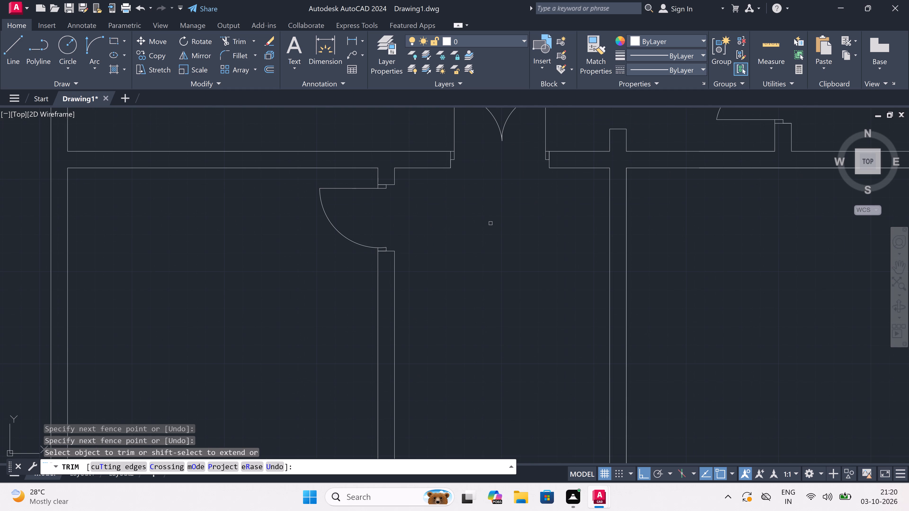
scroll(490, 224, down, 1)
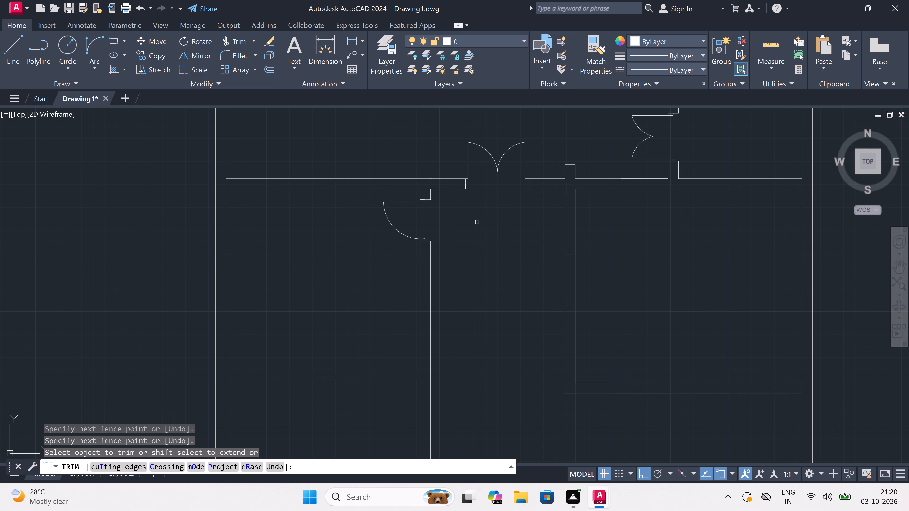
key(Escape)
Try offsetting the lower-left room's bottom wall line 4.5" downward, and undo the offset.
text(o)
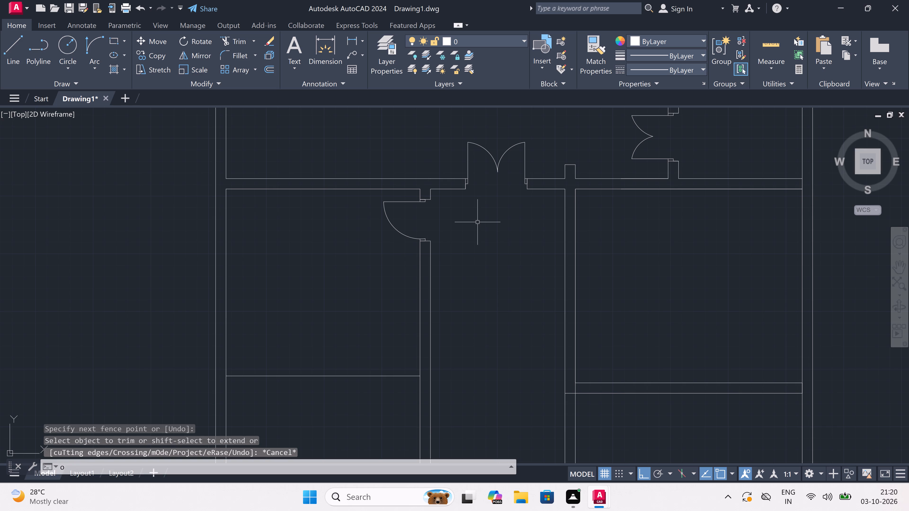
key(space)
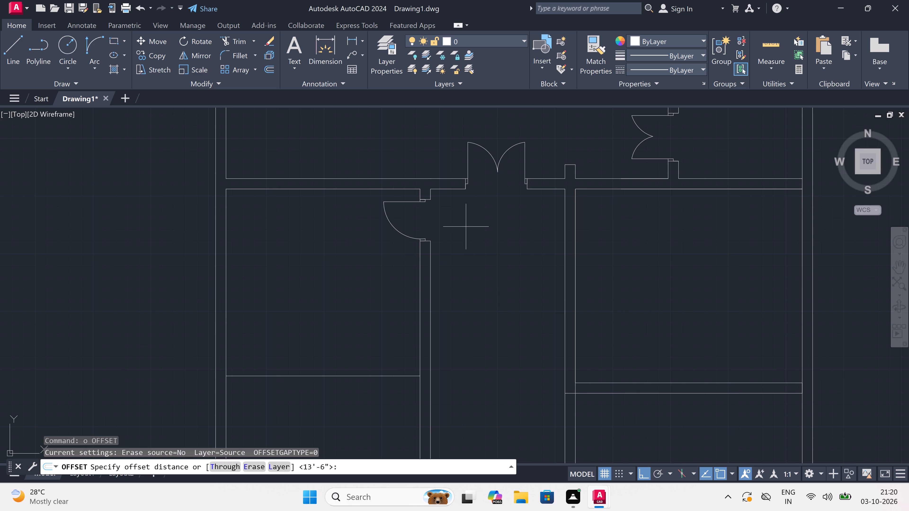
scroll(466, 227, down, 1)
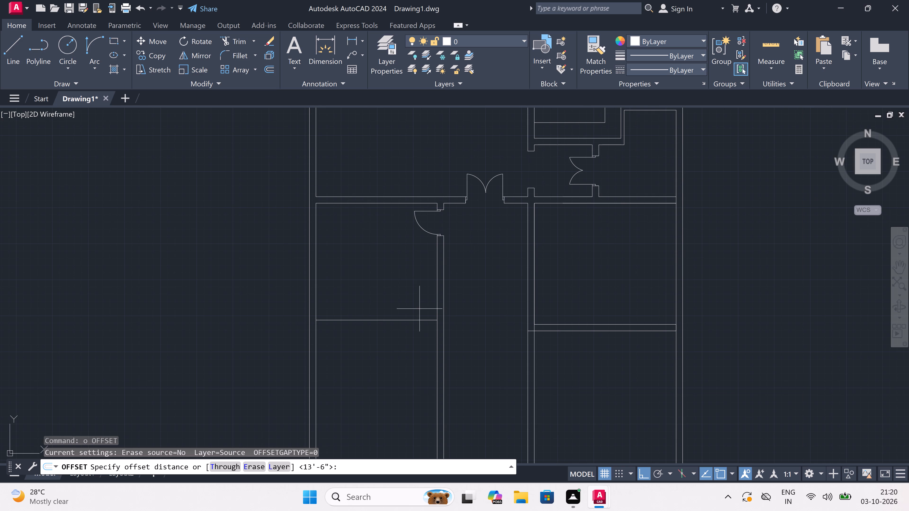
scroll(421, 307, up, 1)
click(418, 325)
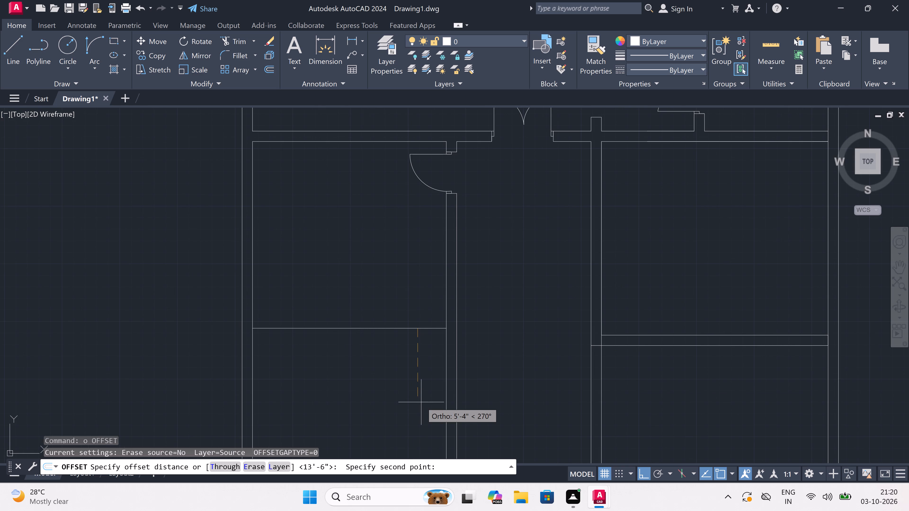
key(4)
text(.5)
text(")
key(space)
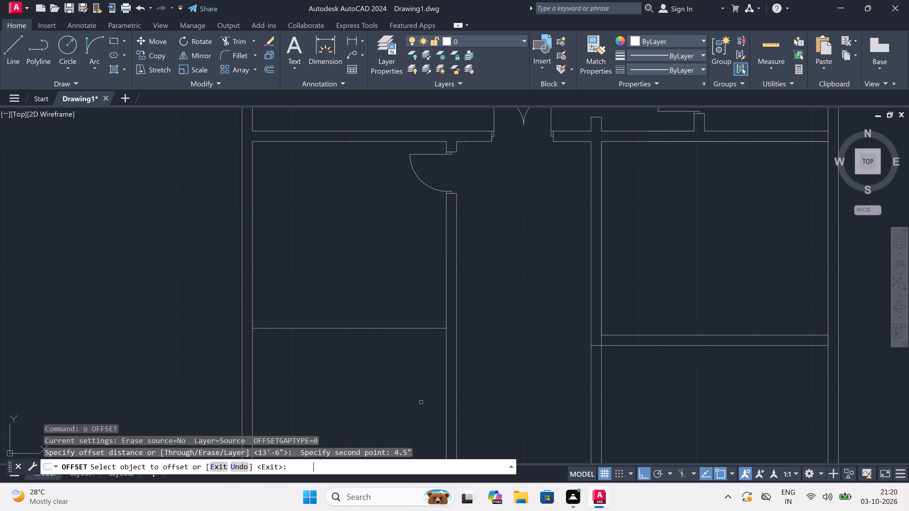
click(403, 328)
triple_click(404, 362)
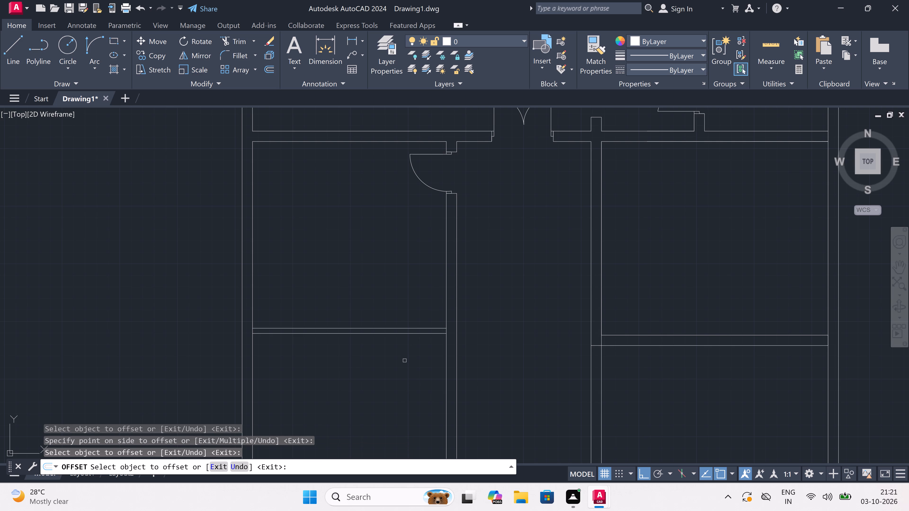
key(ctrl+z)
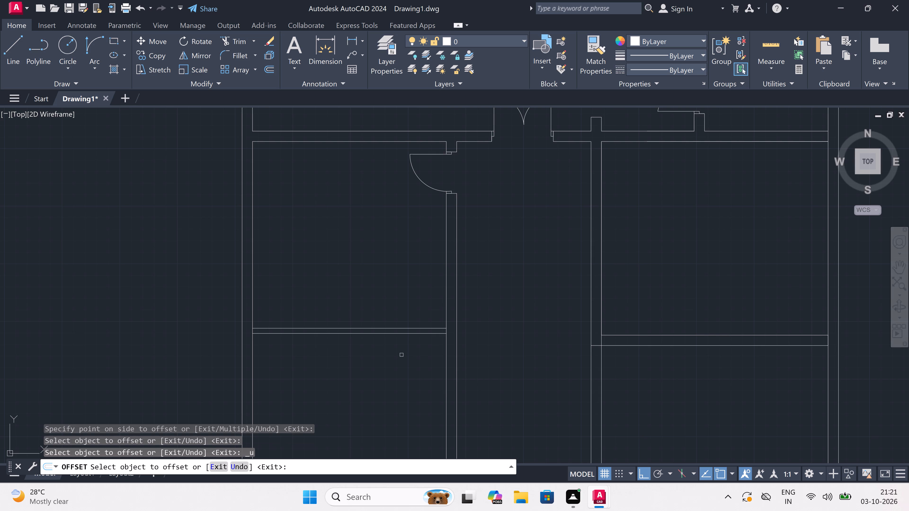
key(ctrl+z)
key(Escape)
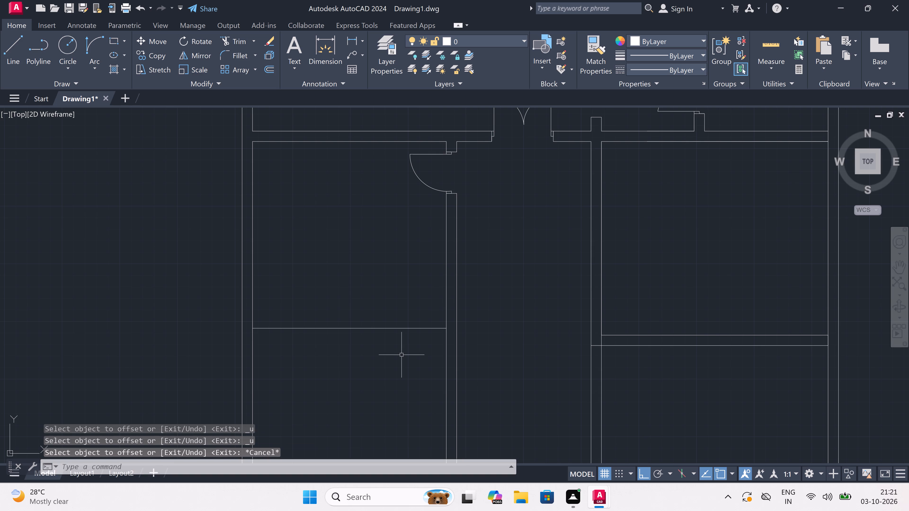
Offset the lower-left room's bottom wall line 9" downward to form the wall thickness.
key(o)
key(space)
double_click(394, 331)
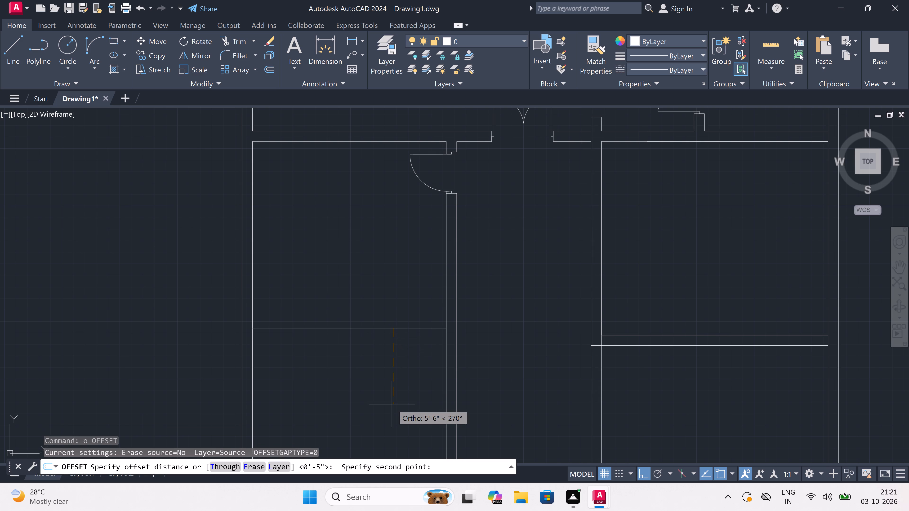
text(9")
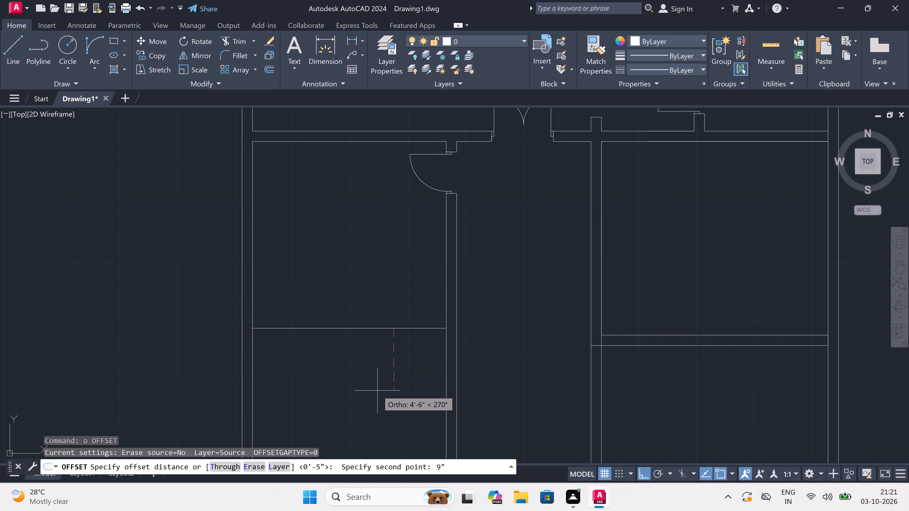
key(space)
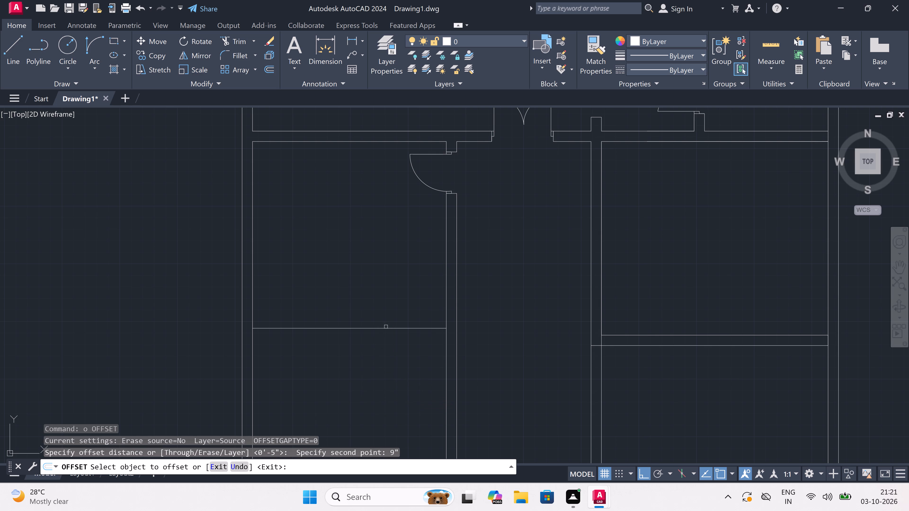
click(385, 329)
click(384, 360)
key(Escape)
Extend the lower line of the lower-left room's bottom wall to the outer face of the left wall.
text(ex)
key(space)
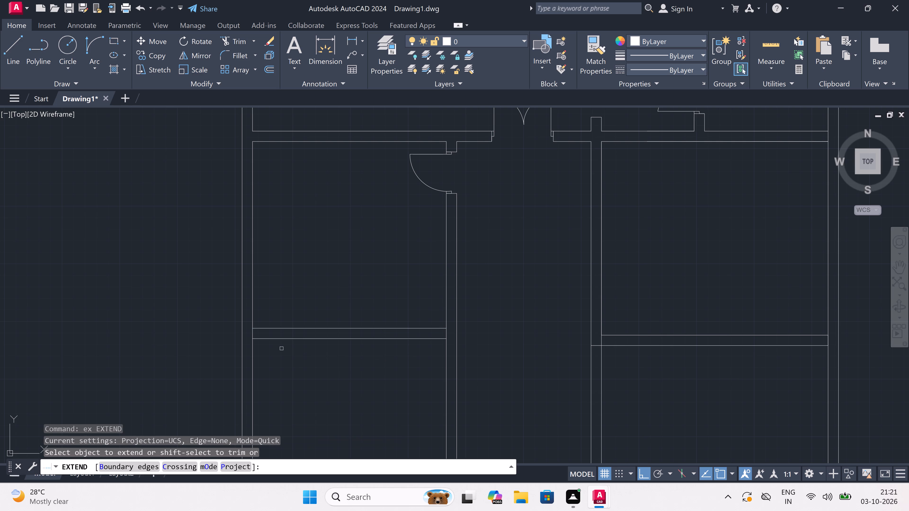
double_click(267, 339)
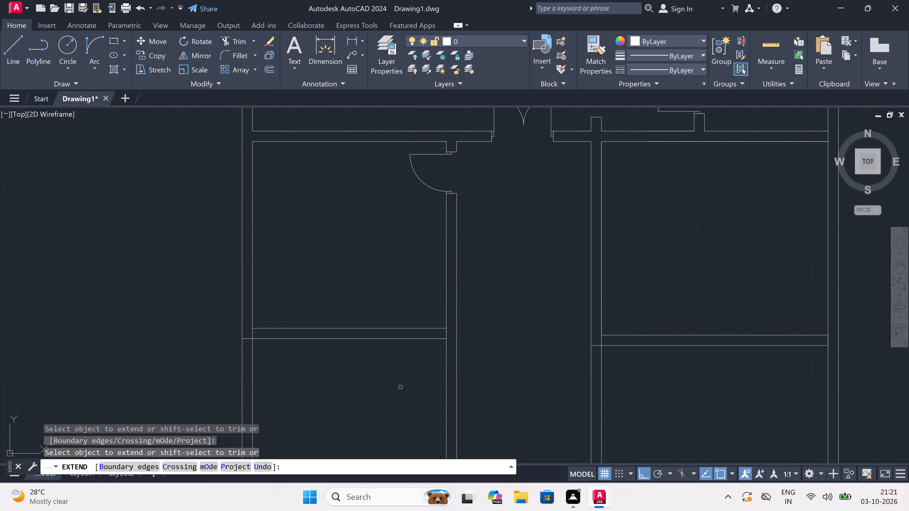
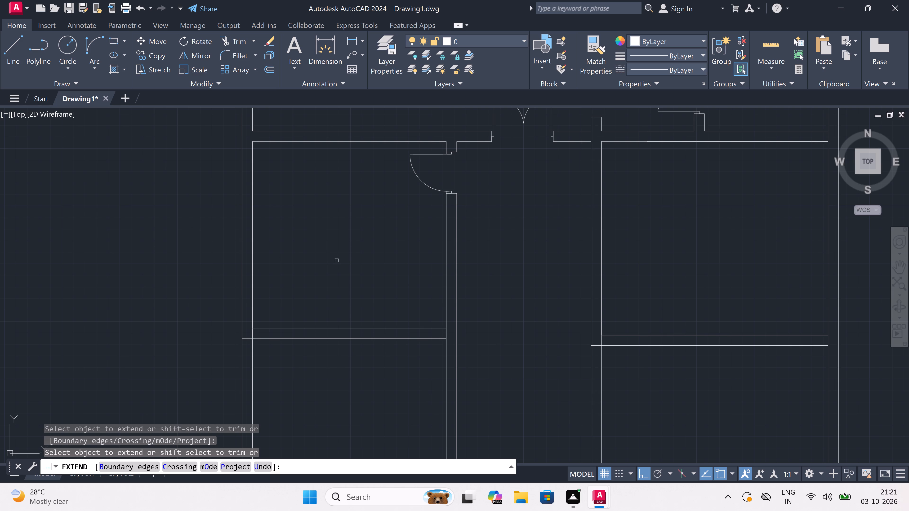
Examine the lower rooms and the hall above them in the floor plan.
scroll(313, 311, up, 1)
scroll(313, 311, down, 1)
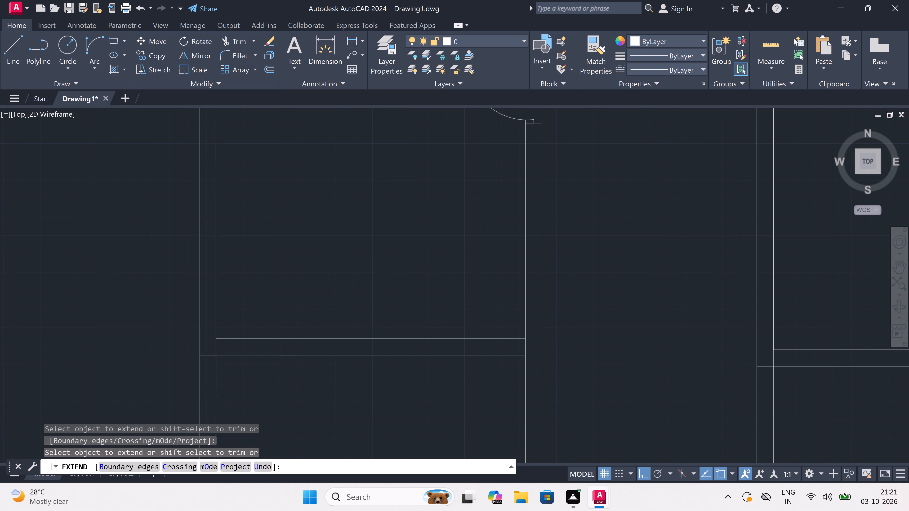
scroll(313, 311, down, 2)
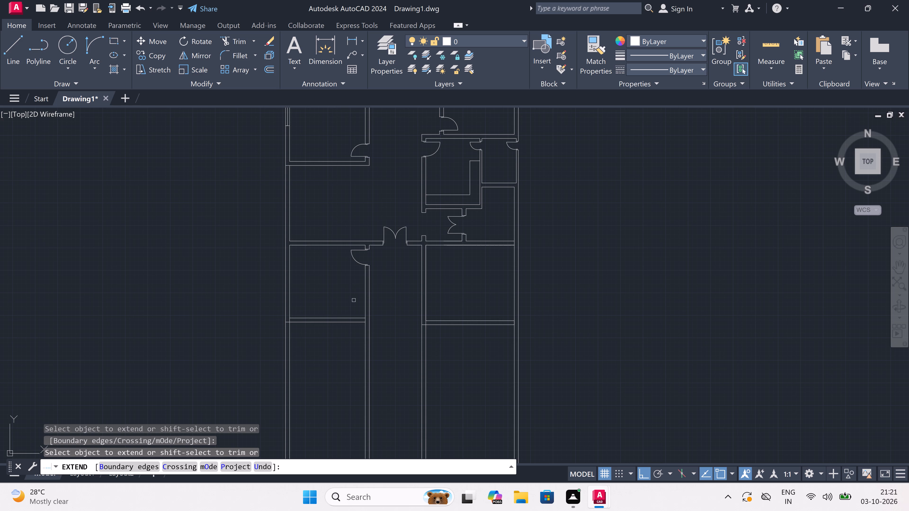
scroll(354, 300, down, 3)
scroll(354, 300, up, 3)
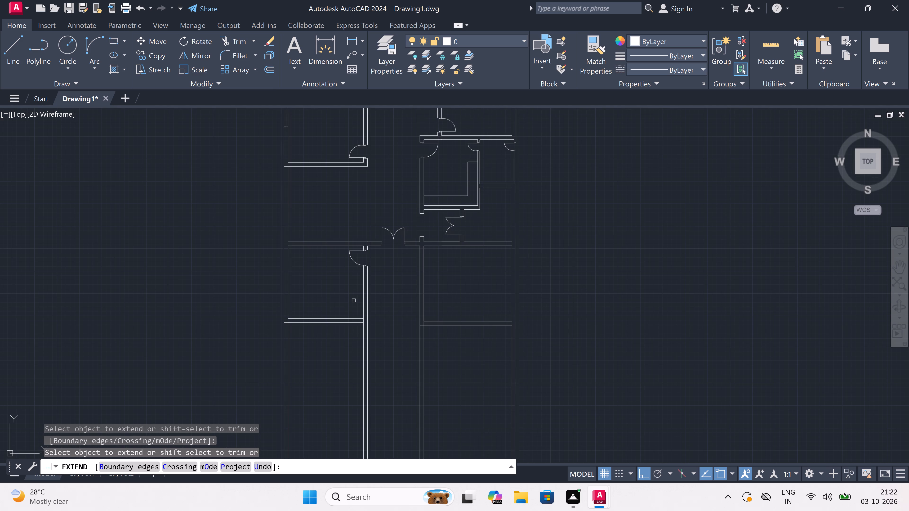
scroll(354, 300, up, 3)
scroll(354, 300, down, 2)
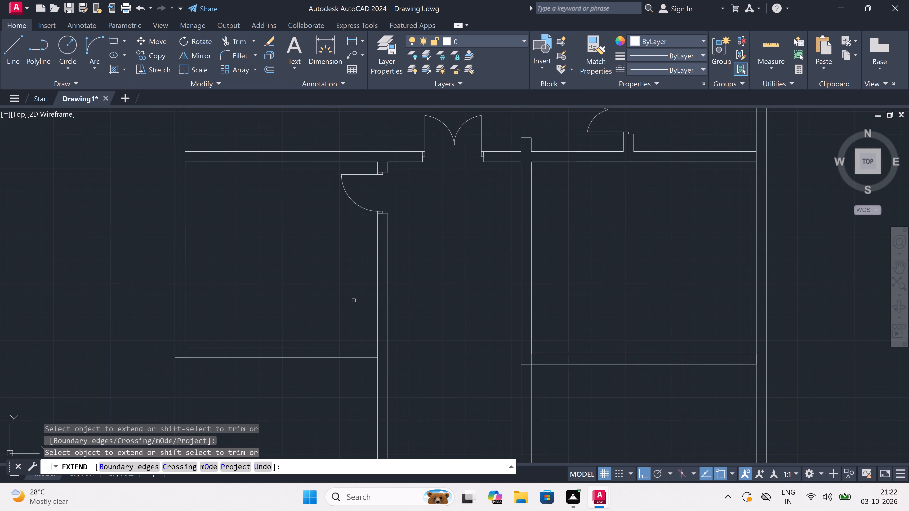
scroll(354, 300, down, 2)
scroll(354, 301, up, 4)
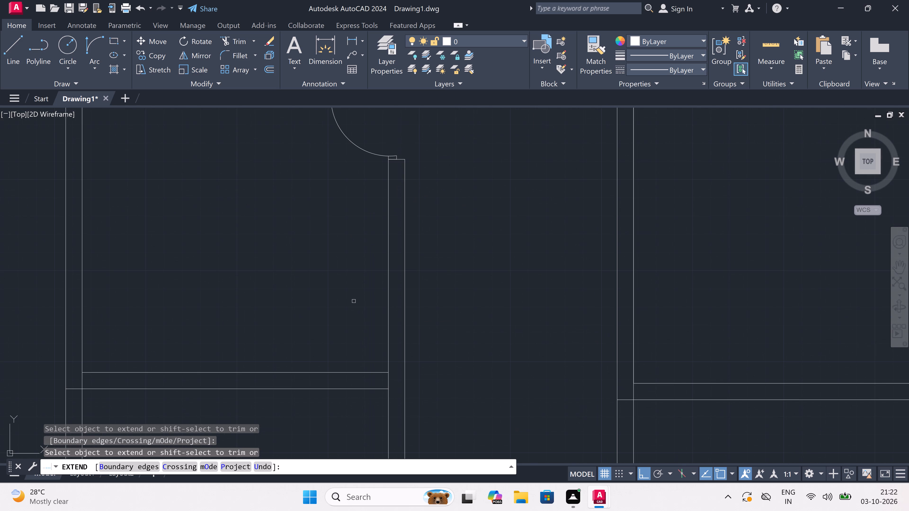
key(Escape)
scroll(354, 301, down, 3)
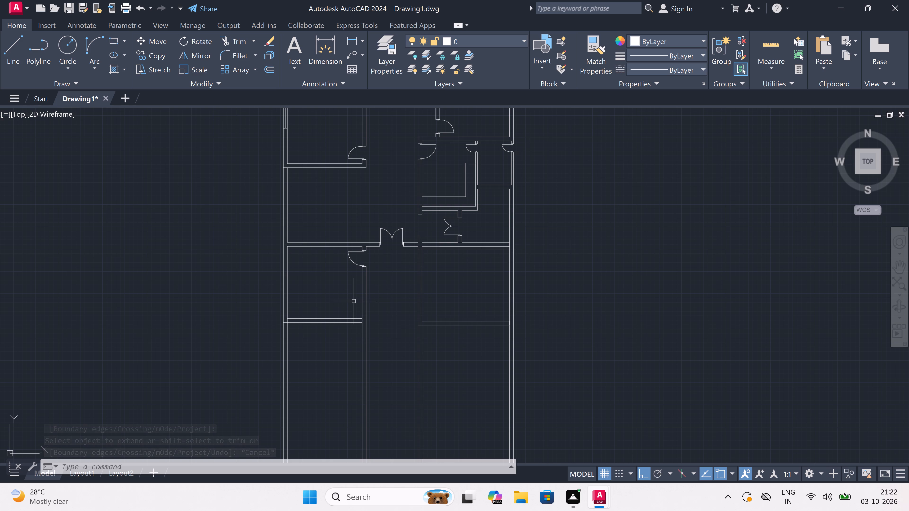
scroll(354, 301, down, 1)
scroll(348, 215, up, 2)
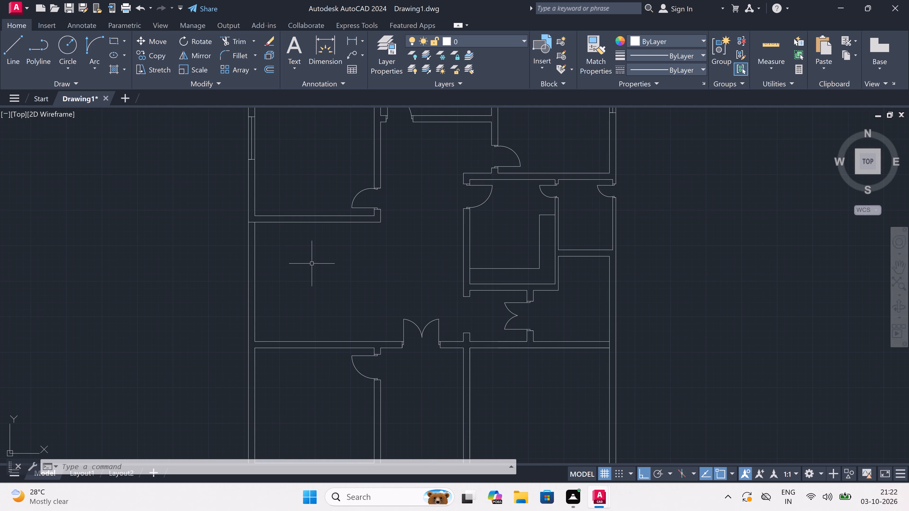
Draw a 9" thick vertical wall just inside the middle-left hall's left wall, spanning from its bottom wall to its top wall.
text(l)
key(space)
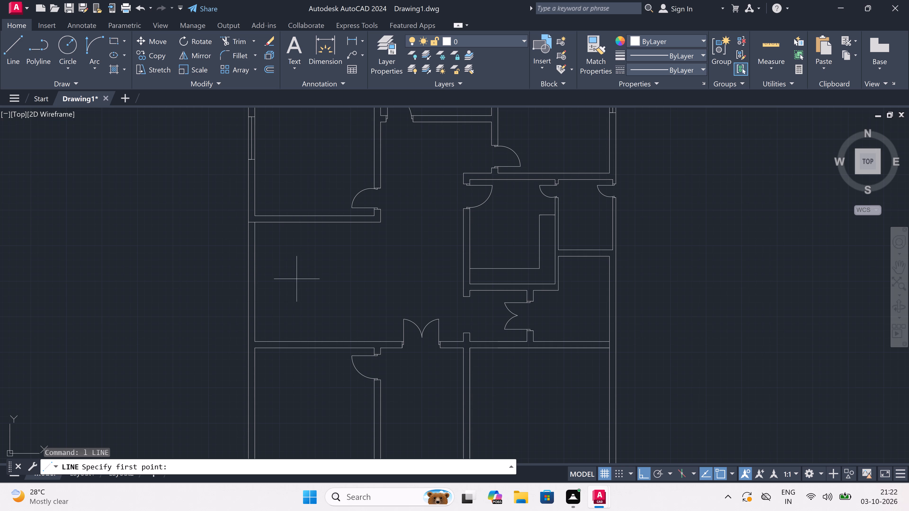
triple_click(271, 341)
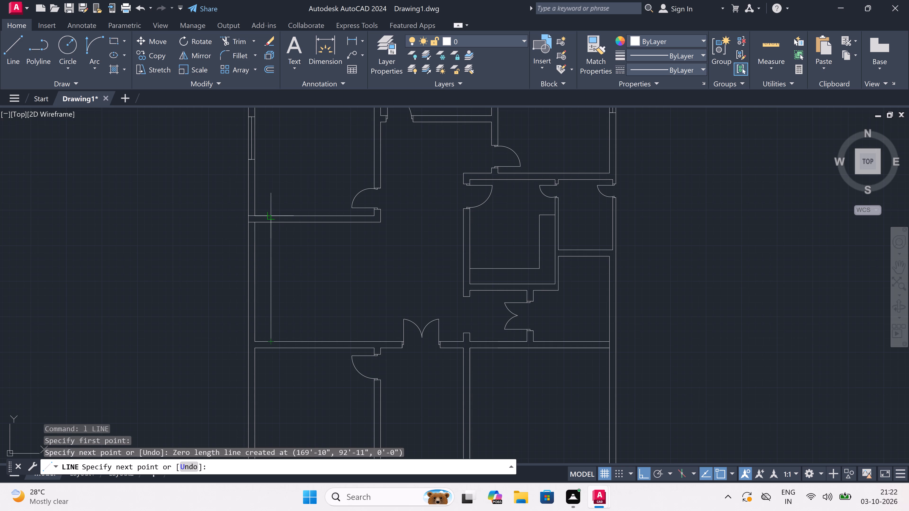
click(273, 224)
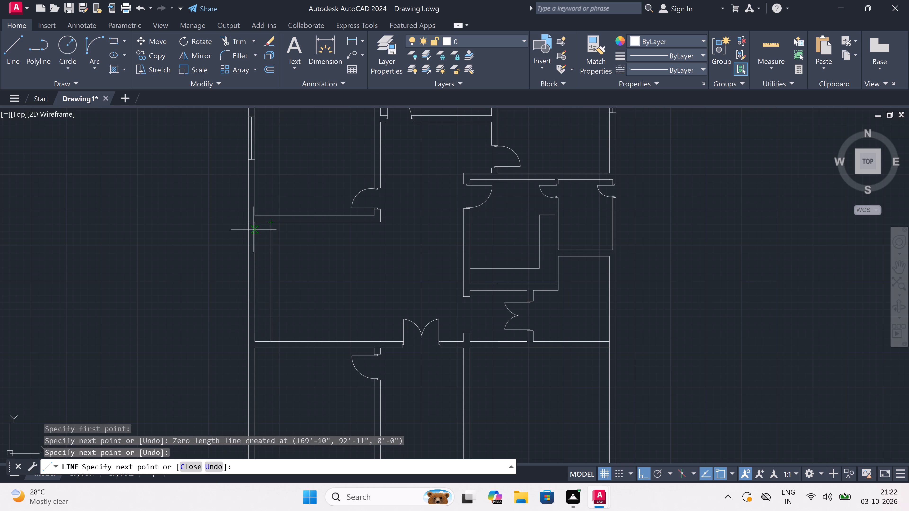
key(0)
key(BackSpace)
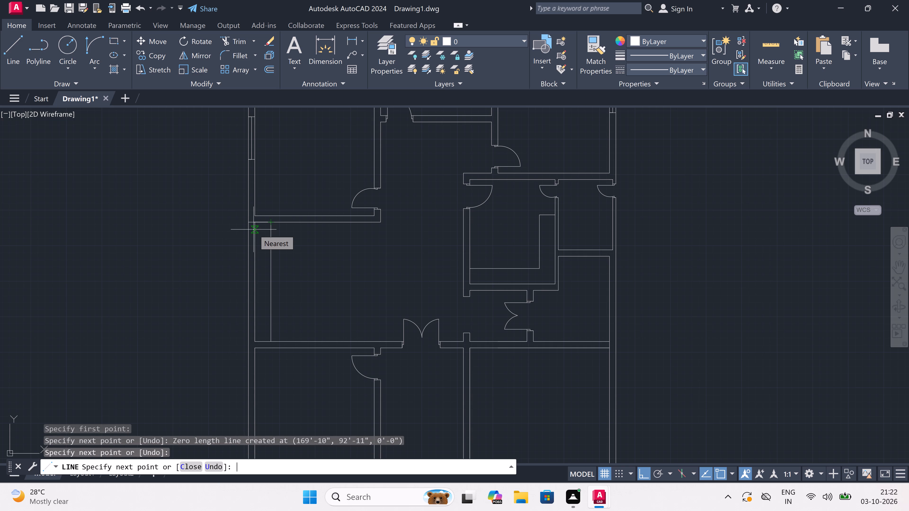
key(9)
text(")
key(space)
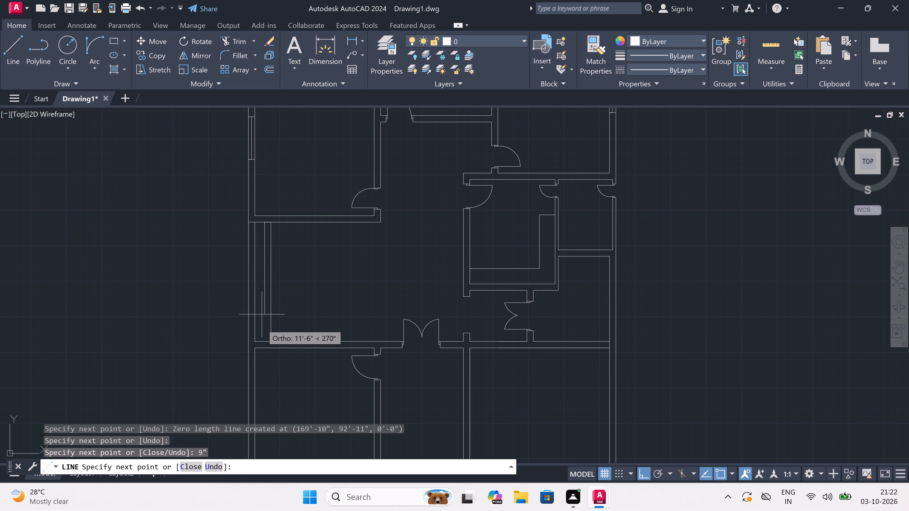
scroll(260, 342, up, 3)
click(275, 339)
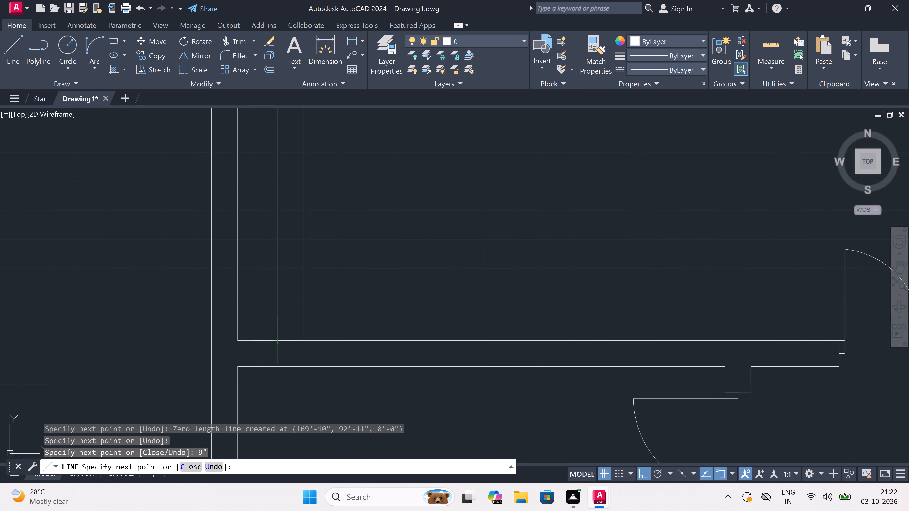
key(Escape)
Extend the upper line of the hall's bottom wall to the outer face of the left wall.
text(ex)
key(space)
click(268, 344)
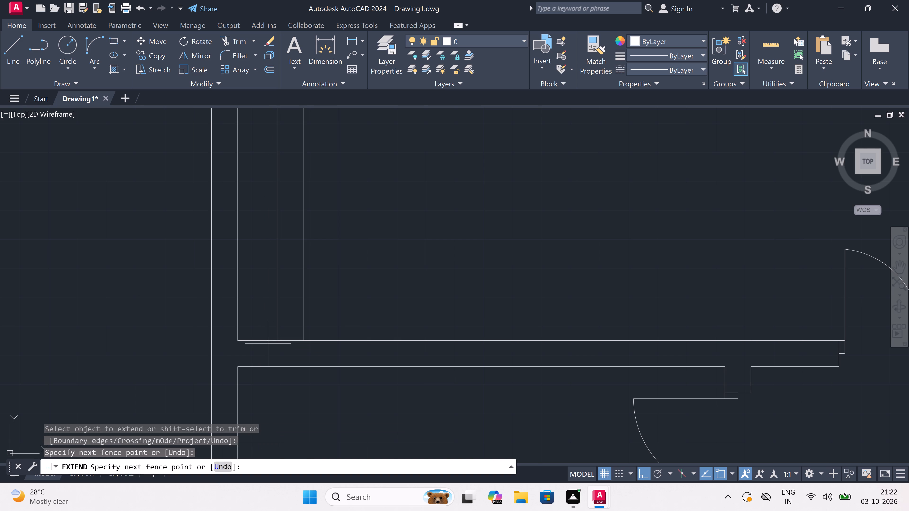
double_click(264, 316)
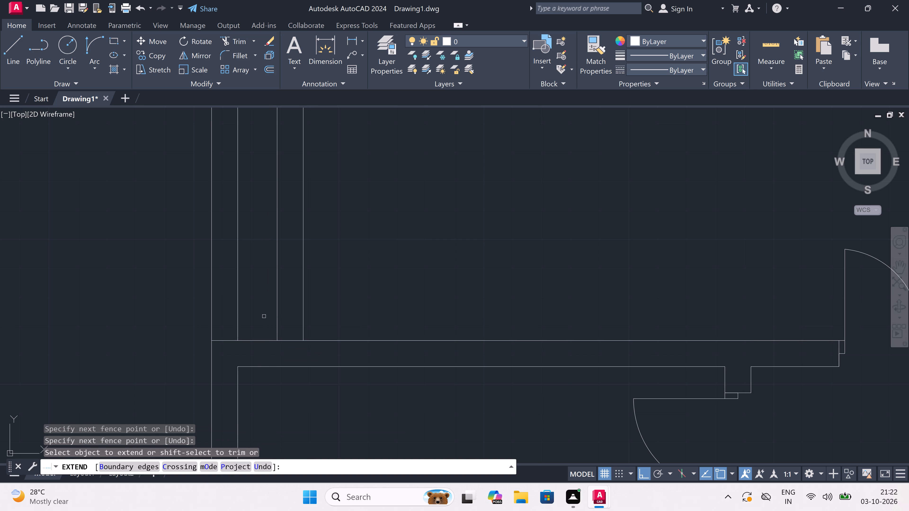
scroll(264, 316, down, 5)
scroll(265, 288, up, 4)
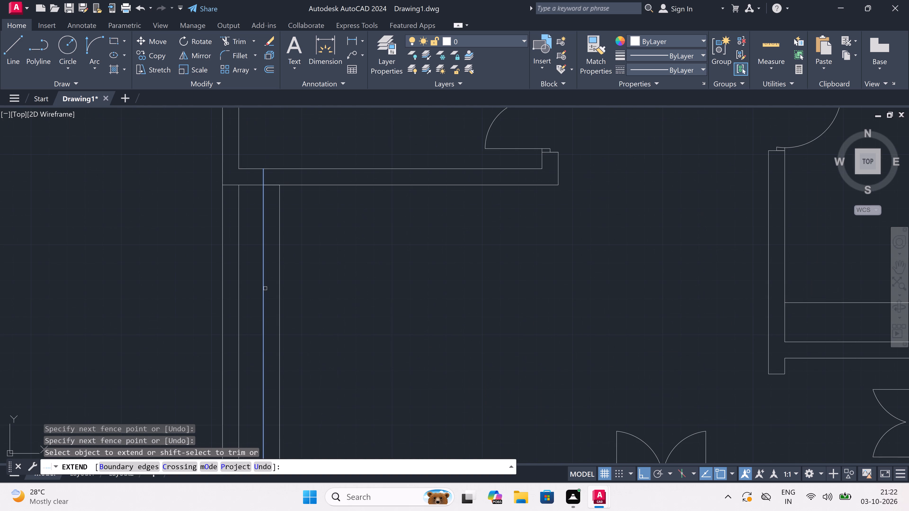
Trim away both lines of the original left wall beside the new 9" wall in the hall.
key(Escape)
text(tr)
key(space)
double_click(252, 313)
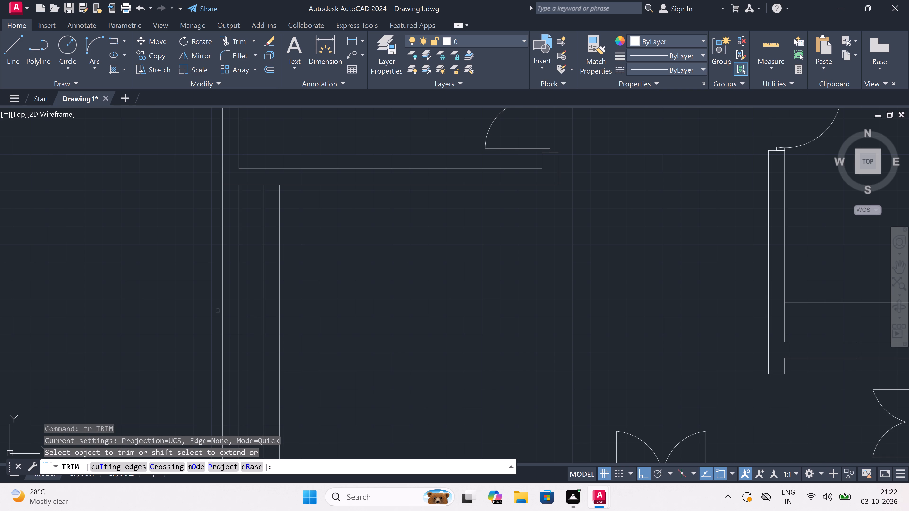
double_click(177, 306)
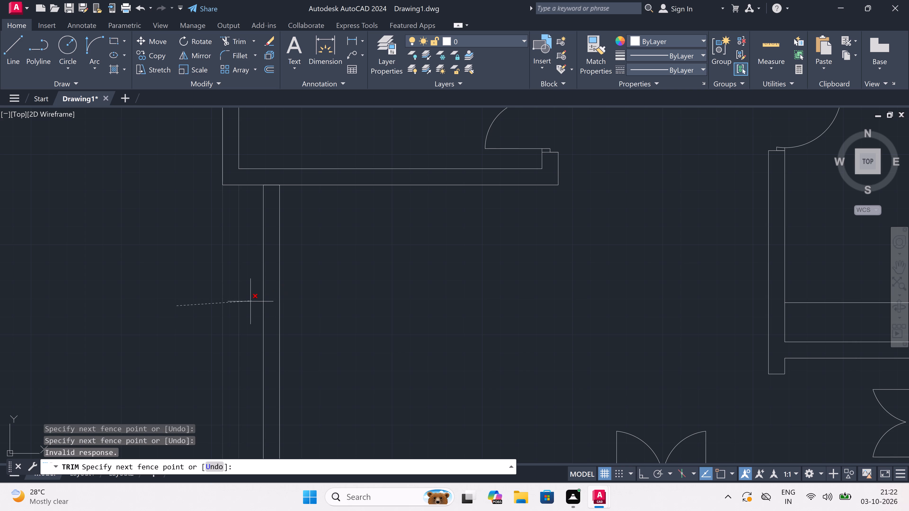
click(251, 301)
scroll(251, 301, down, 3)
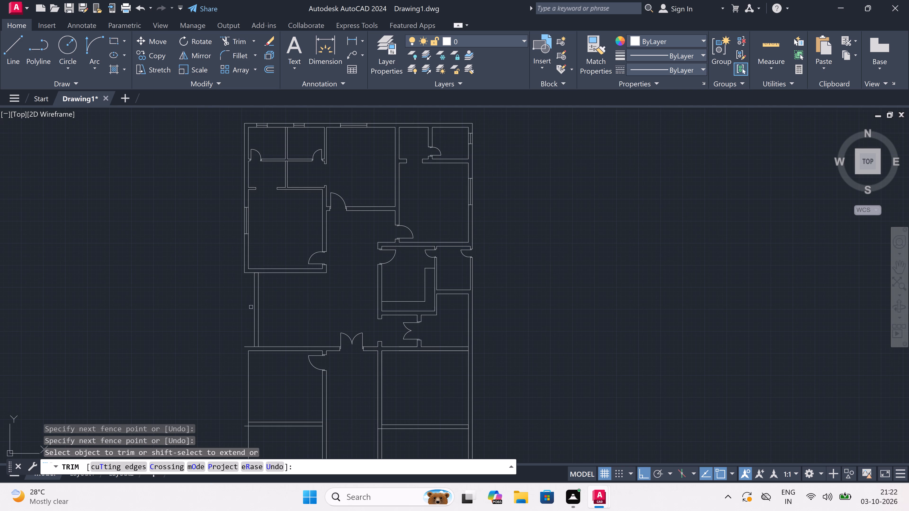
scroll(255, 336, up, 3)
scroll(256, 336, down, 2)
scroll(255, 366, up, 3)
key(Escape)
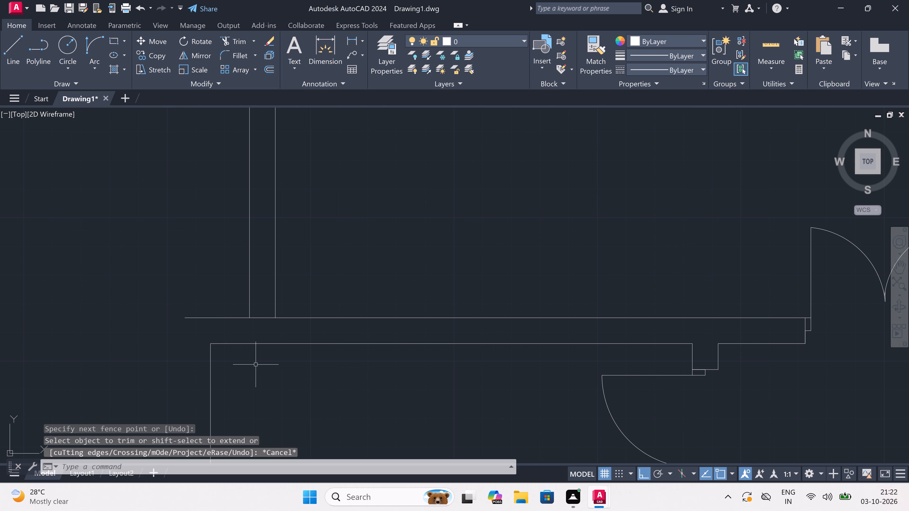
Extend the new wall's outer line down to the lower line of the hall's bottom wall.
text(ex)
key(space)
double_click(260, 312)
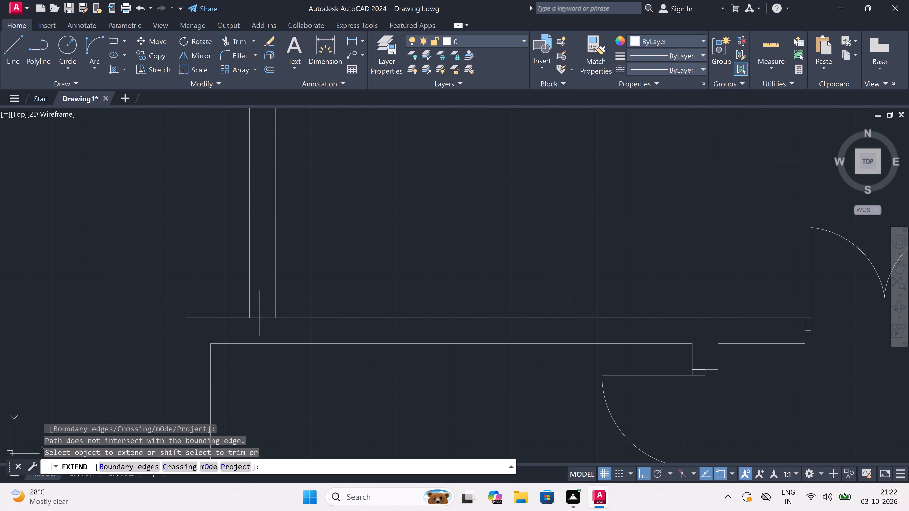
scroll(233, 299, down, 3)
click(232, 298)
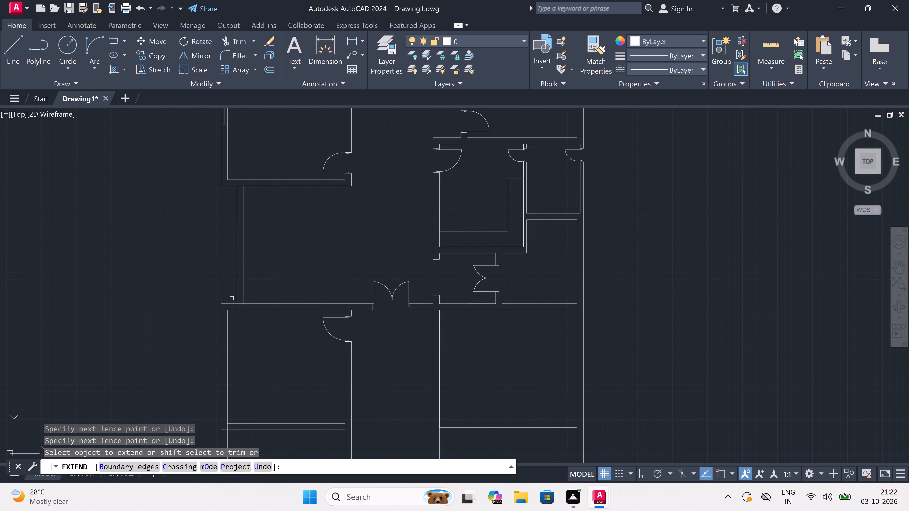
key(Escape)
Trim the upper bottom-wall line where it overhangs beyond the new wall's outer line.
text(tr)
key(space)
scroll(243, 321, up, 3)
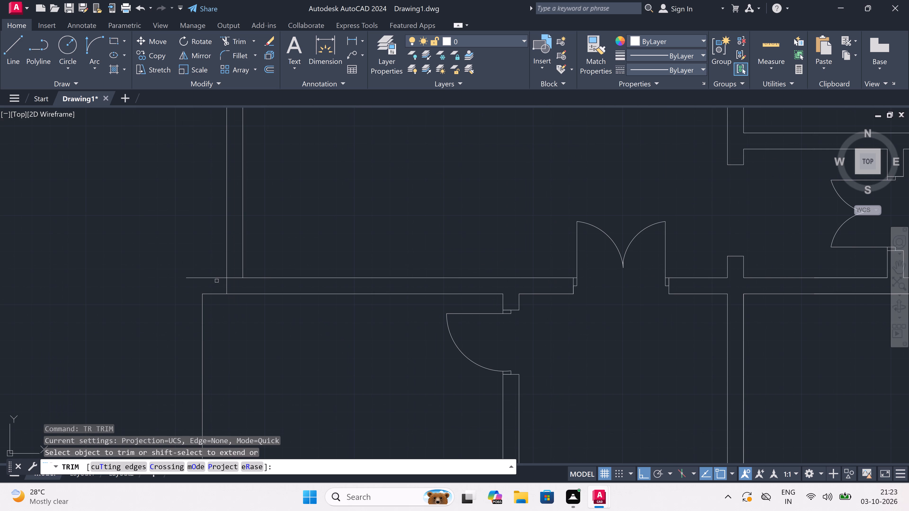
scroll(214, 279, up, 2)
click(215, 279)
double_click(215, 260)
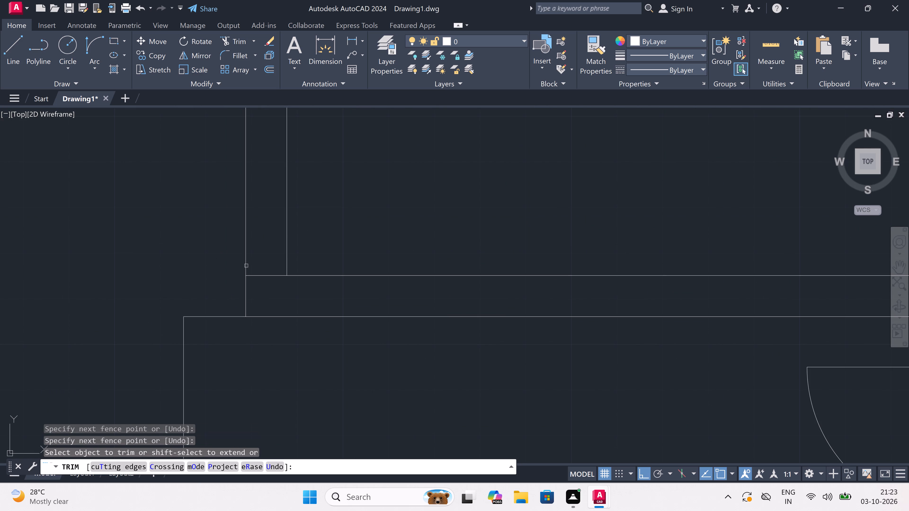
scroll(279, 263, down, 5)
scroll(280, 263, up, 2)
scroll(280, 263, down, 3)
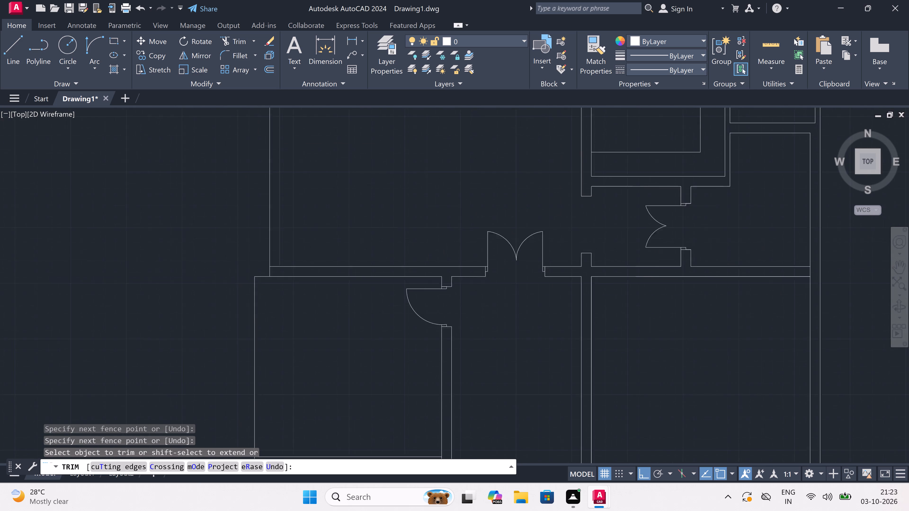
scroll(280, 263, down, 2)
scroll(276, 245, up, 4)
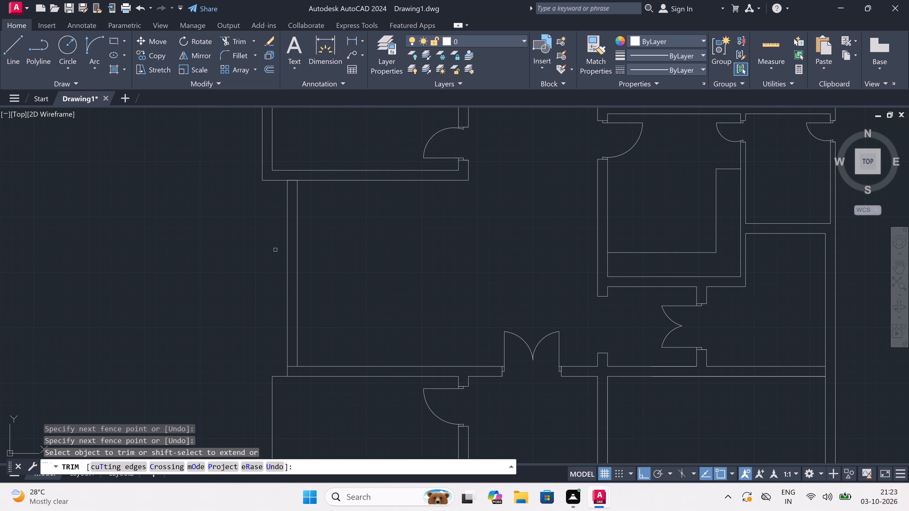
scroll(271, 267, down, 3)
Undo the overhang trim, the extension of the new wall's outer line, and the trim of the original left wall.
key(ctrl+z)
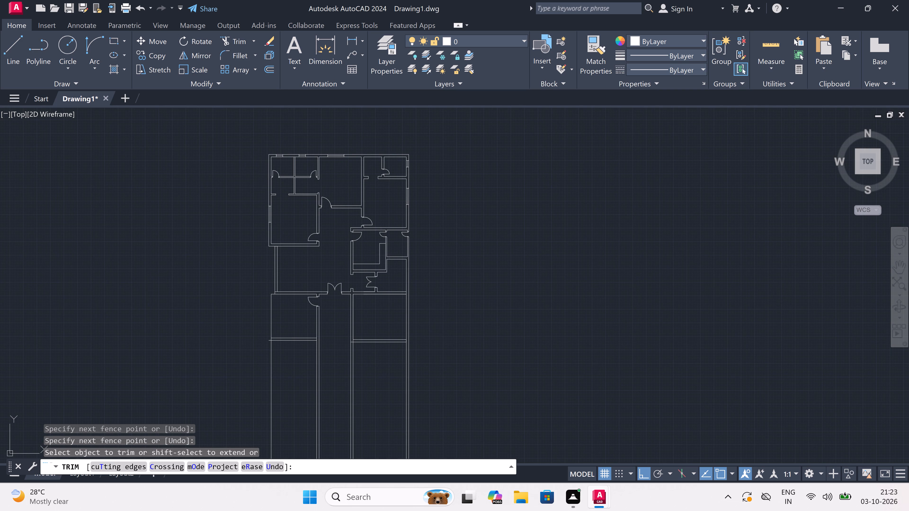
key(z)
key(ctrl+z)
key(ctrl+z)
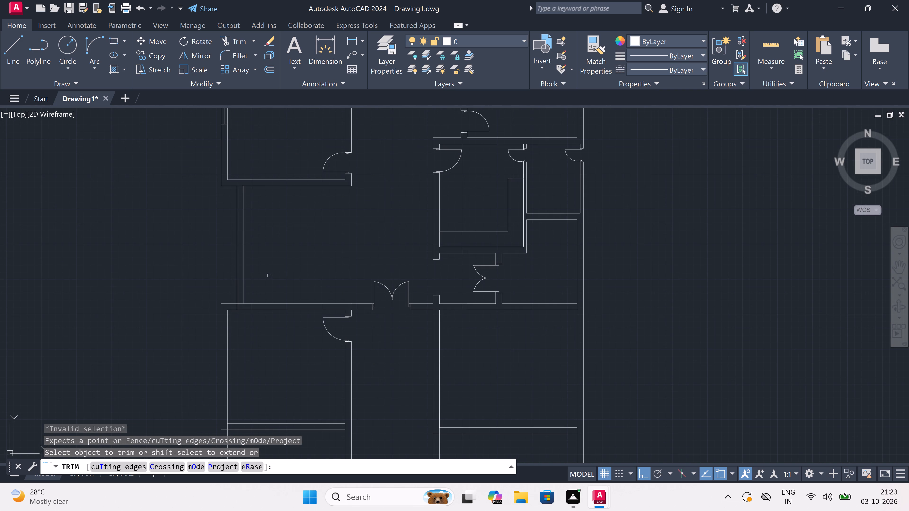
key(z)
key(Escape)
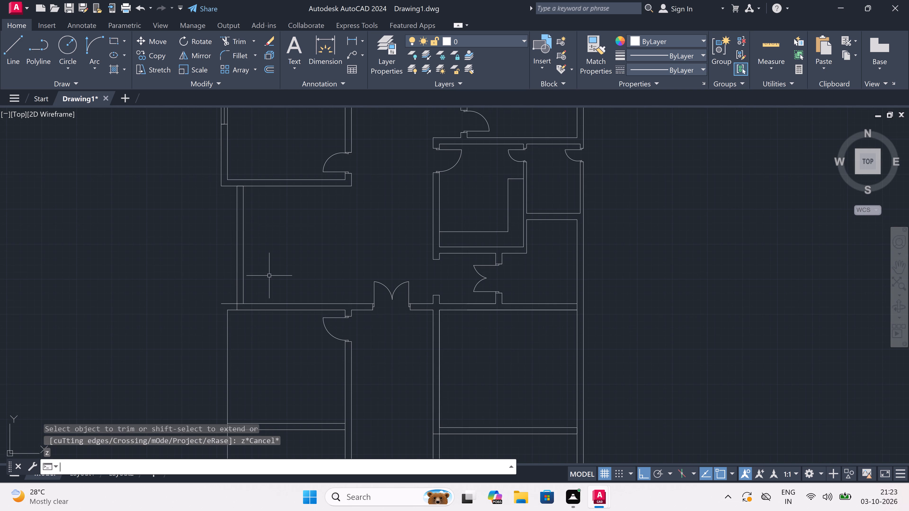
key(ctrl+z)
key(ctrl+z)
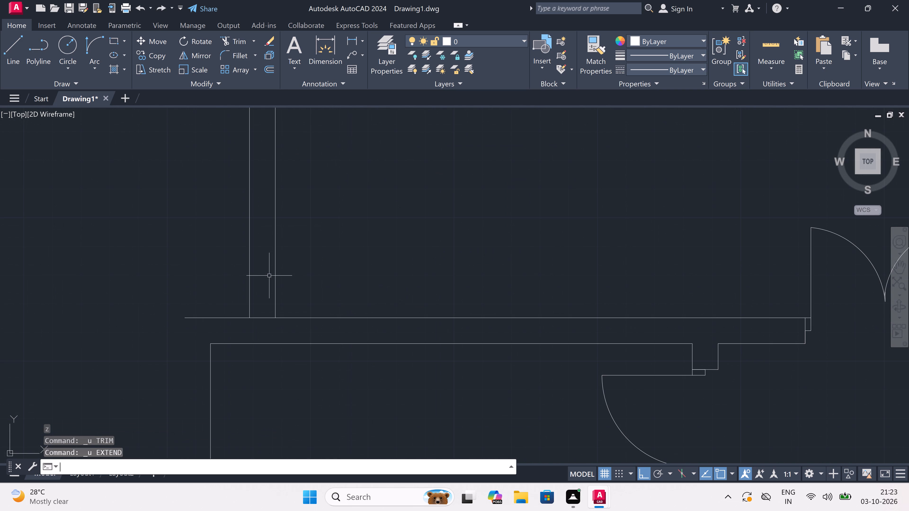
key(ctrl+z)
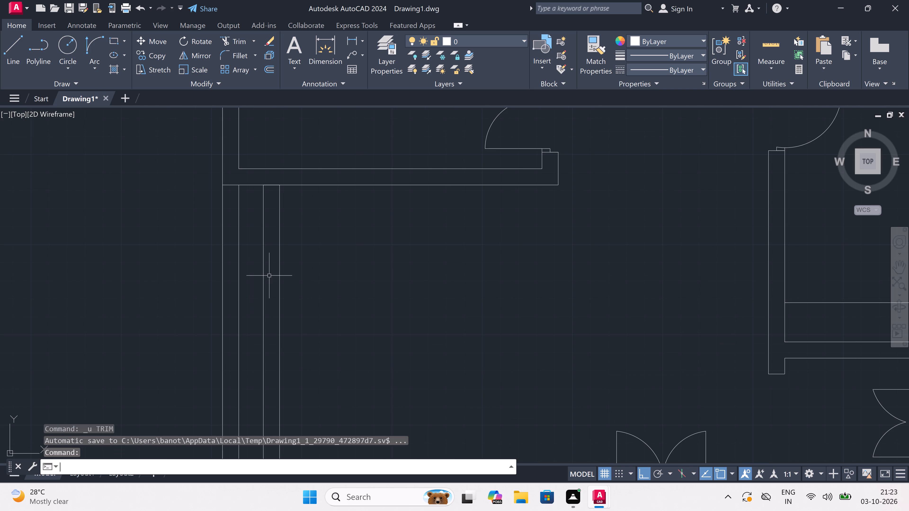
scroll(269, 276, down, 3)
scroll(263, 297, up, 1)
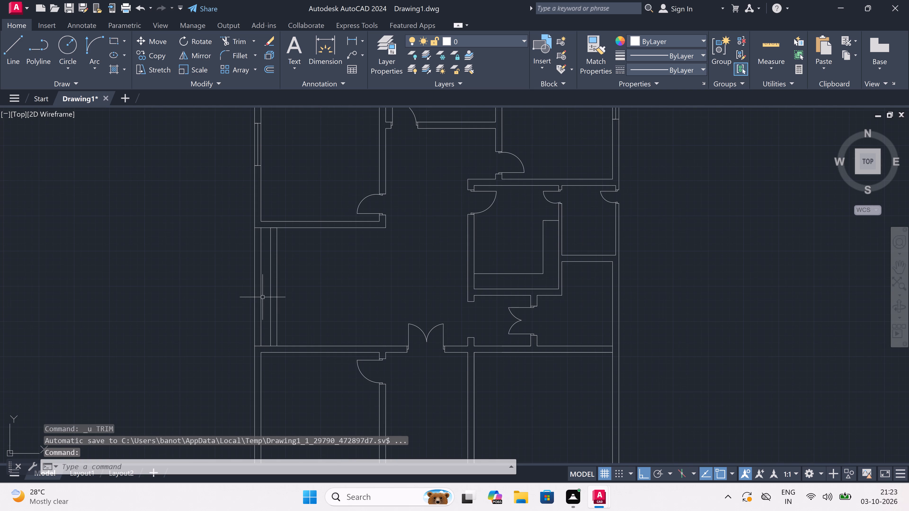
Trim away both lines of the original left wall beside the new 9" wall in the middle-left hall.
text(tr)
key(space)
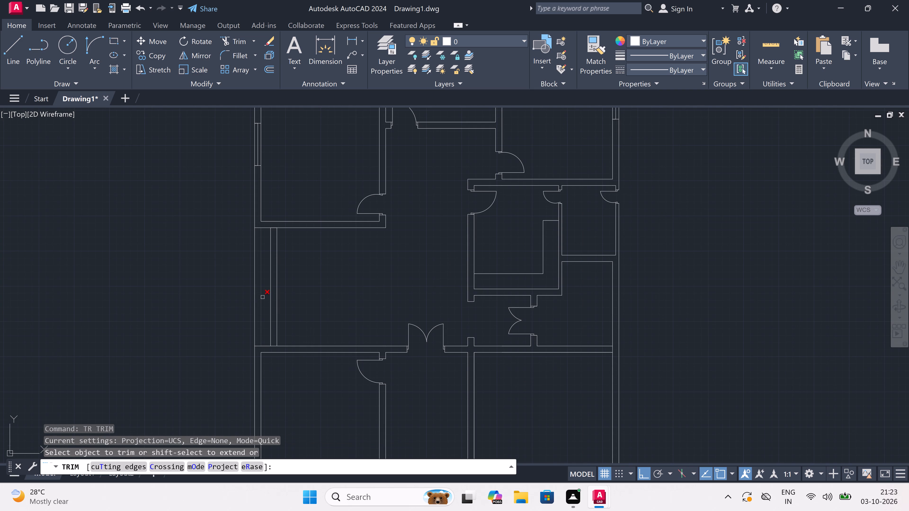
click(263, 297)
click(256, 296)
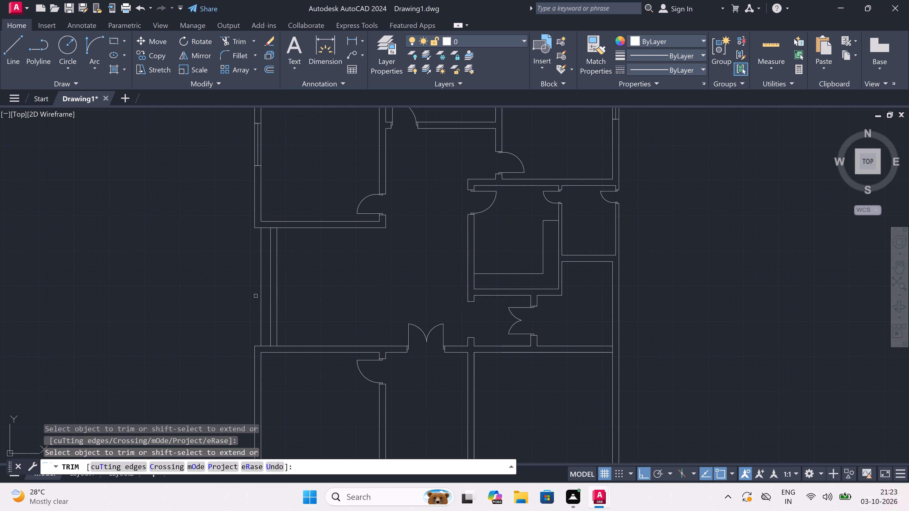
double_click(260, 295)
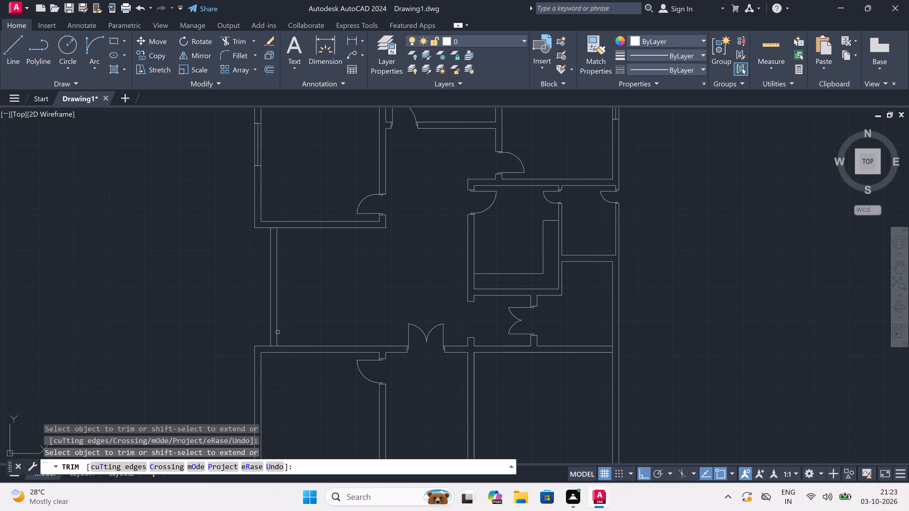
Trim the hall's bottom and top wall lines between the new wall's two faces to open both junctions.
scroll(281, 334, up, 2)
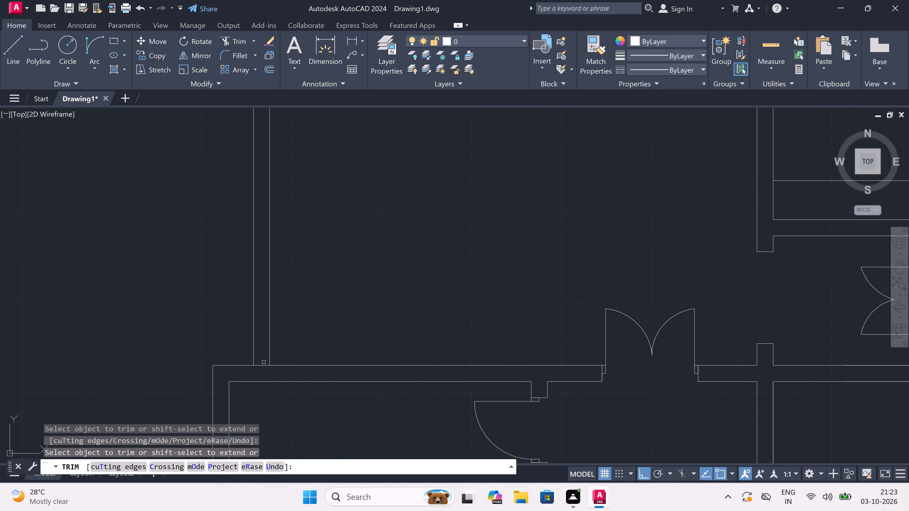
click(264, 364)
scroll(263, 327, down, 3)
scroll(262, 269, up, 3)
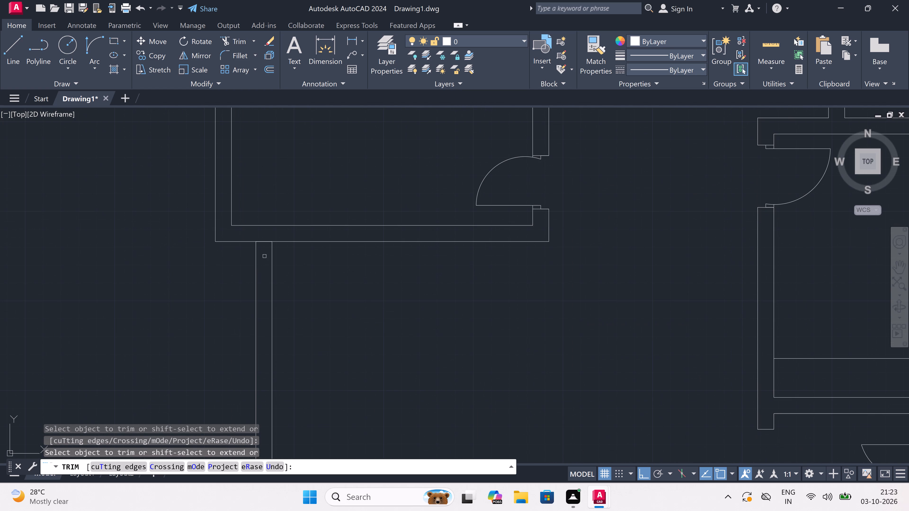
triple_click(268, 242)
click(268, 242)
scroll(268, 242, down, 2)
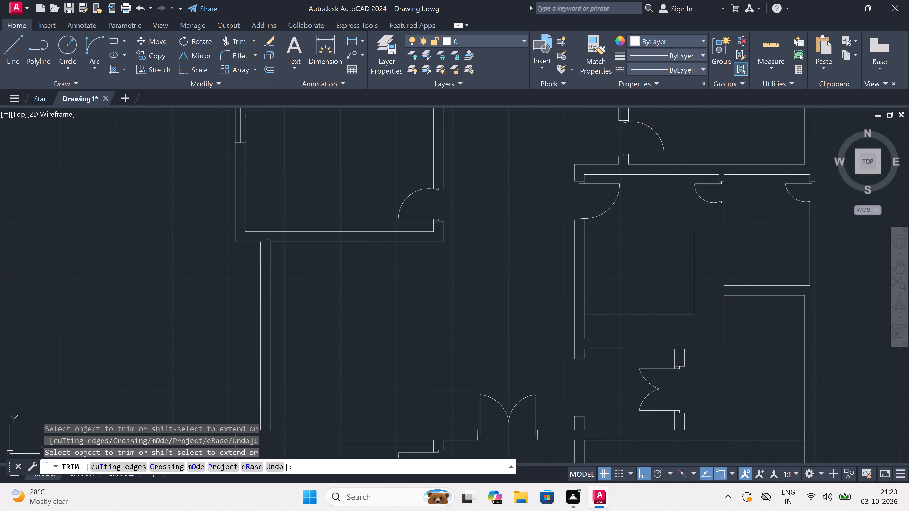
key(Escape)
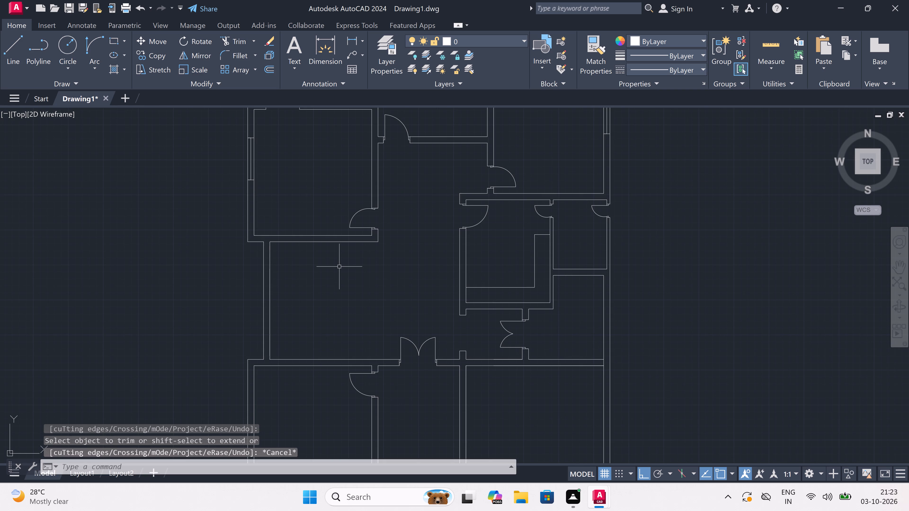
Draw an outline projecting from the lower-left room's left wall, starting at the bottom inner corner: 8' up, 4' plus 9" outward, 8' down, back to start.
key(l)
key(space)
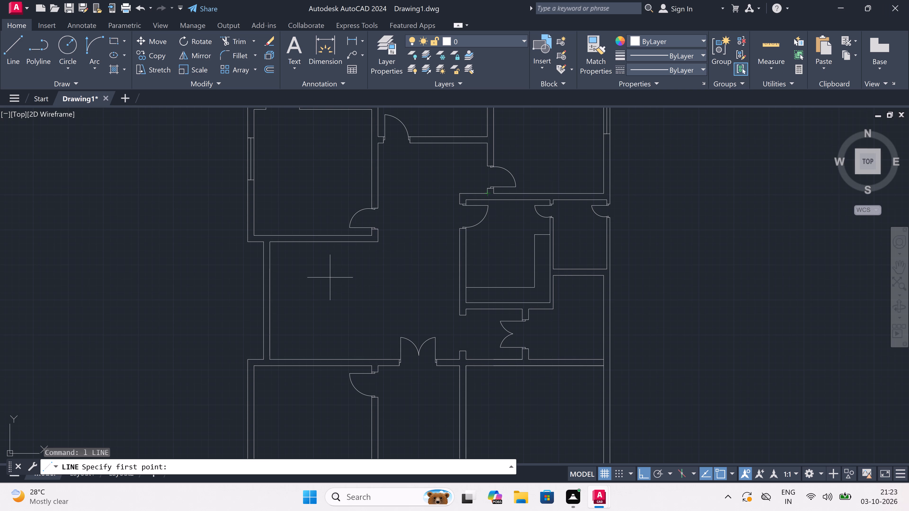
scroll(331, 277, down, 2)
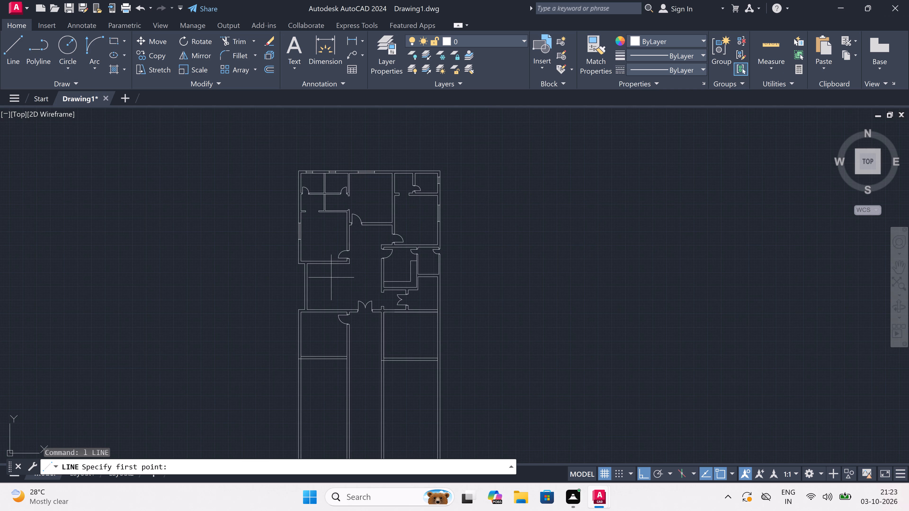
scroll(332, 277, up, 1)
scroll(332, 277, down, 1)
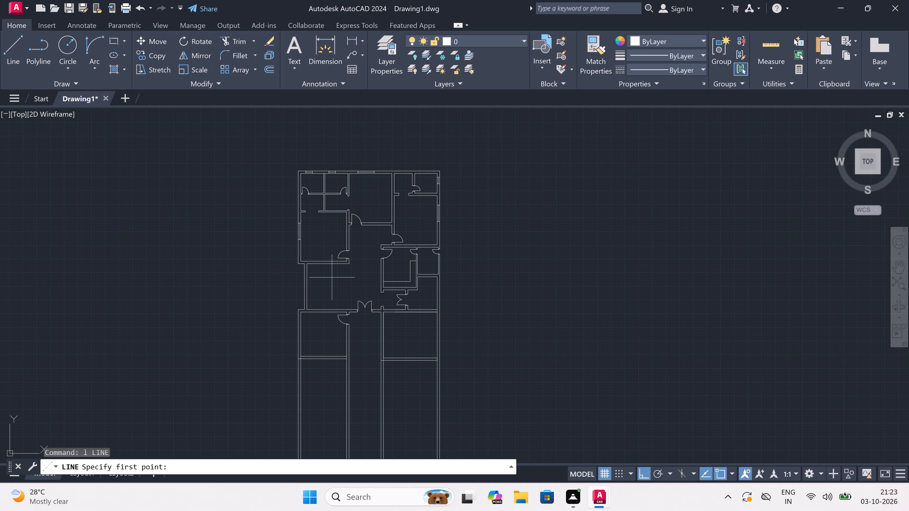
scroll(331, 278, up, 1)
scroll(331, 278, down, 1)
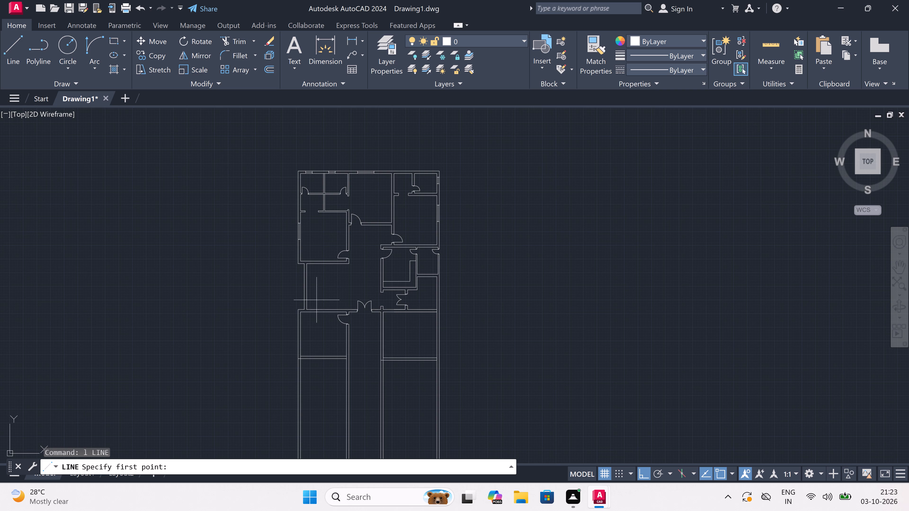
scroll(312, 304, up, 2)
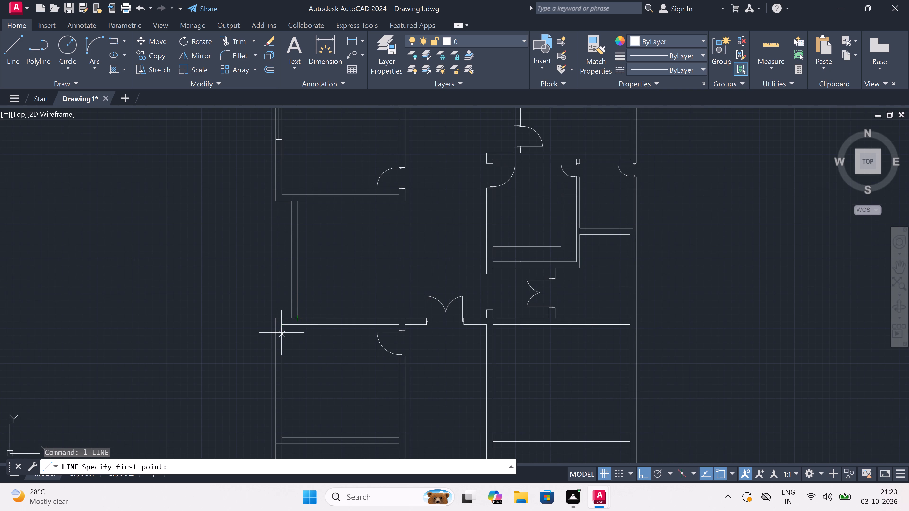
scroll(284, 323, up, 2)
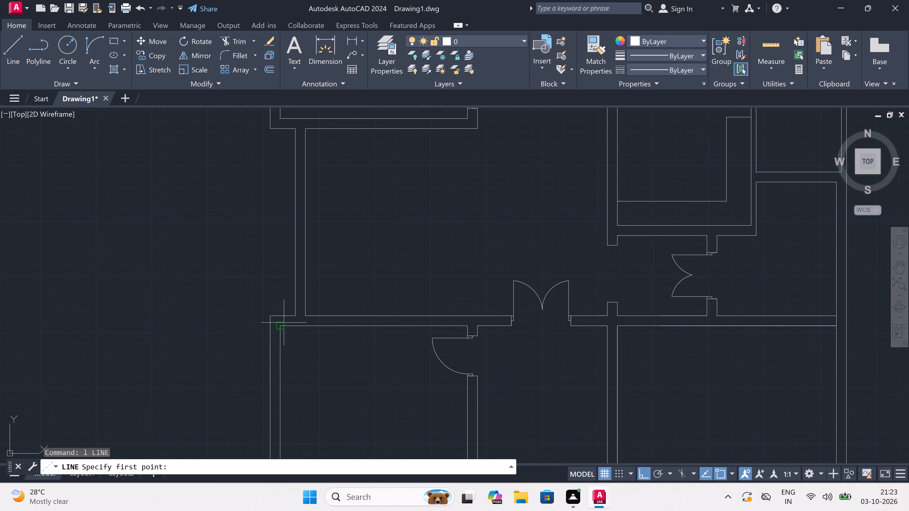
scroll(284, 323, up, 1)
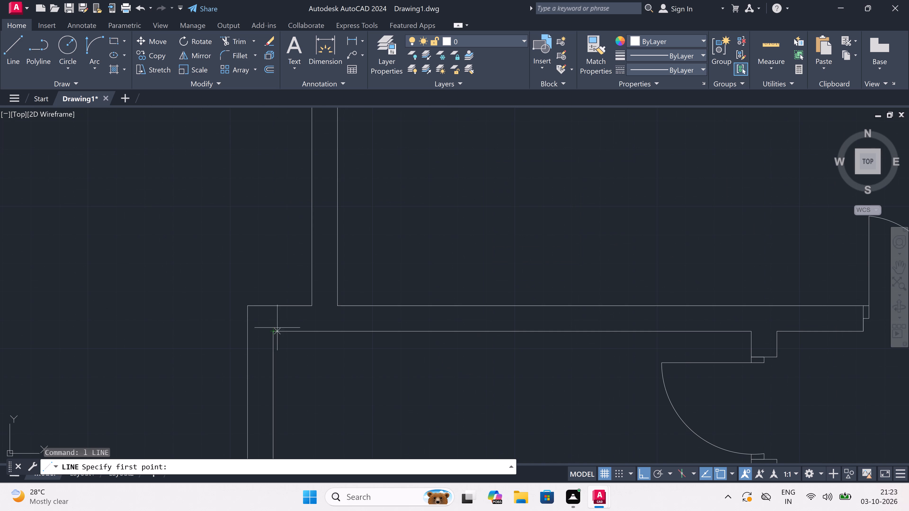
scroll(300, 306, down, 1)
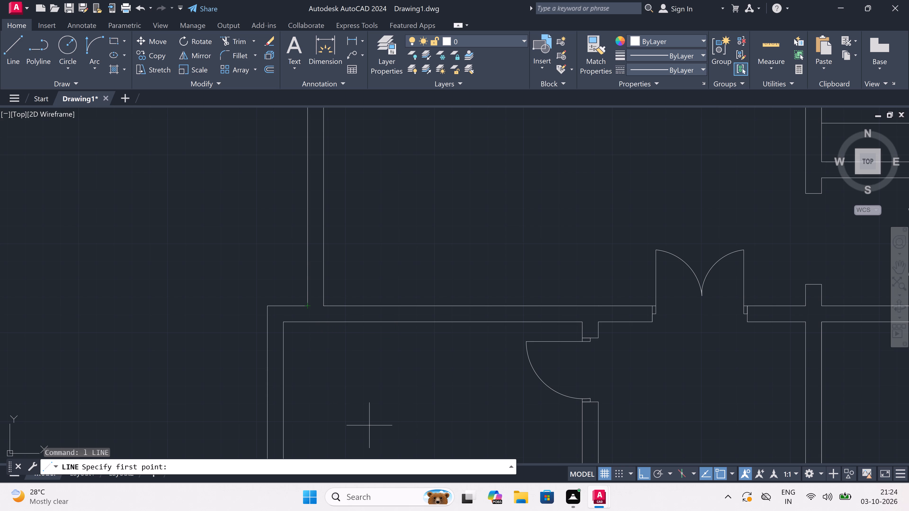
scroll(369, 425, up, 1)
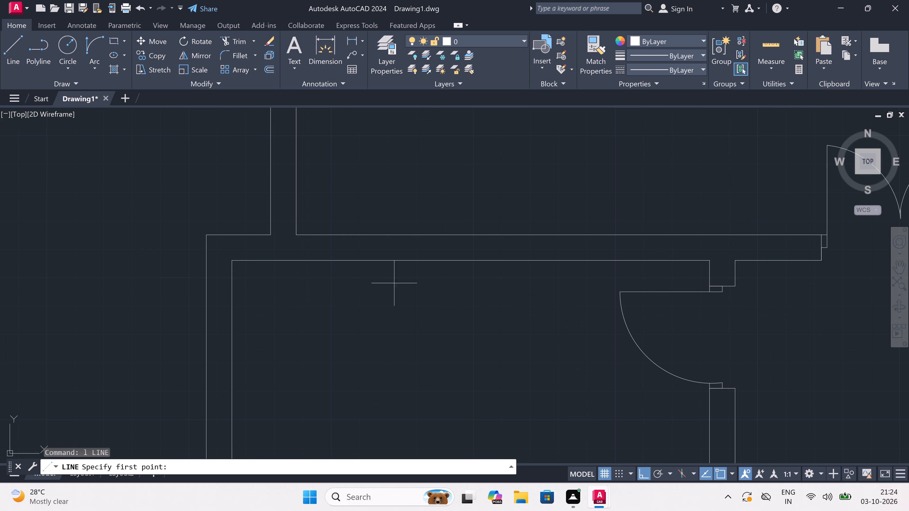
scroll(398, 269, down, 5)
scroll(398, 269, up, 4)
scroll(399, 269, down, 1)
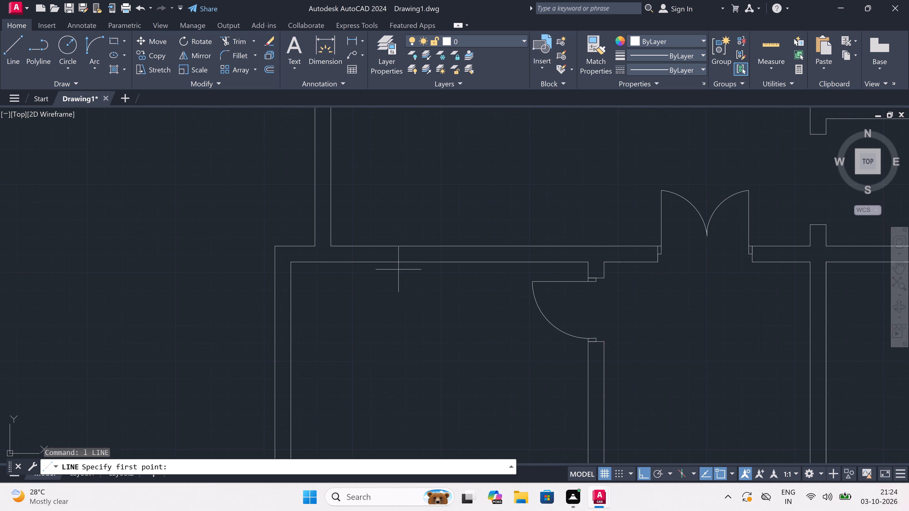
scroll(399, 269, down, 4)
scroll(400, 268, up, 5)
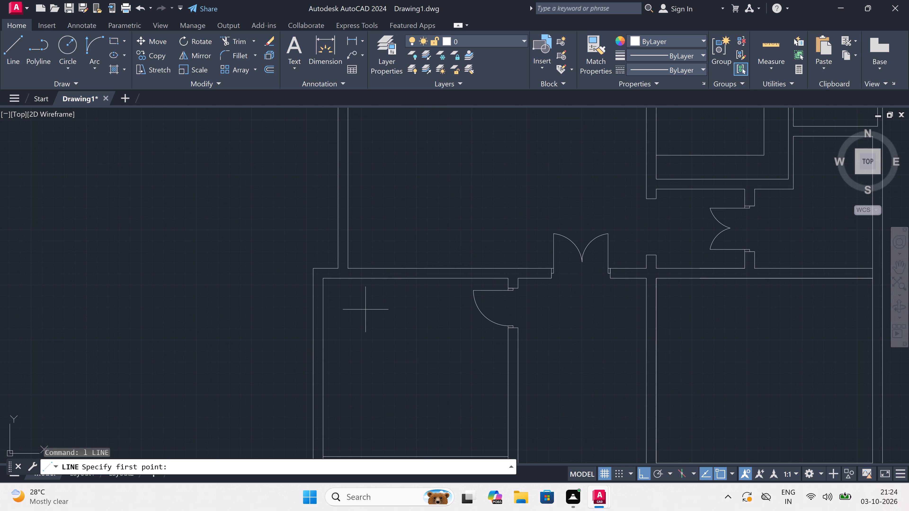
scroll(349, 292, down, 3)
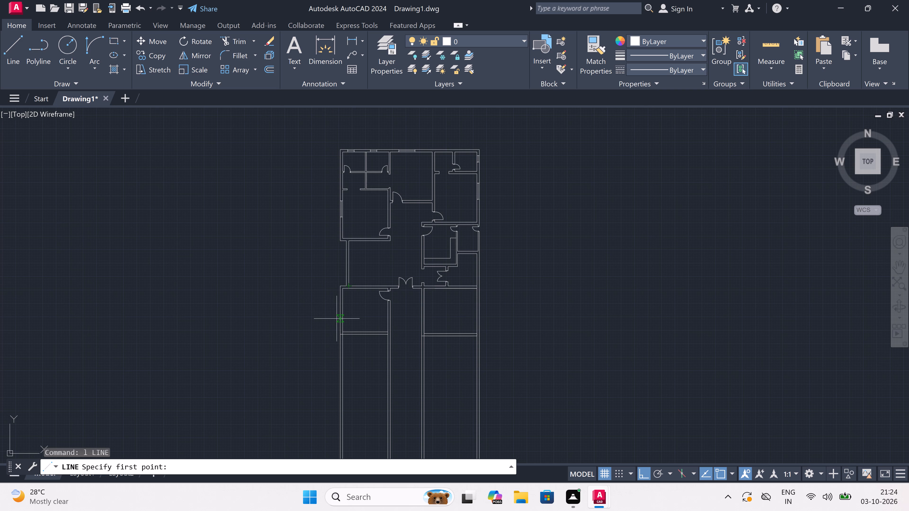
scroll(337, 319, up, 3)
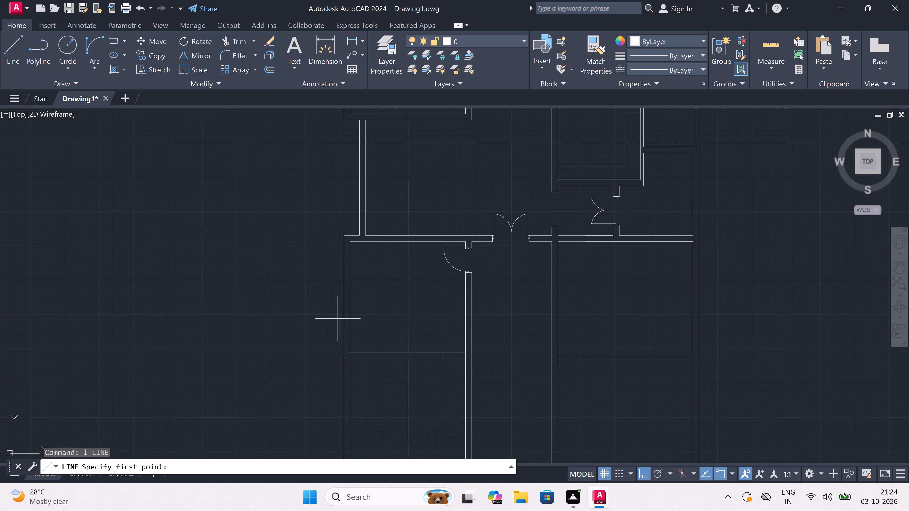
double_click(356, 373)
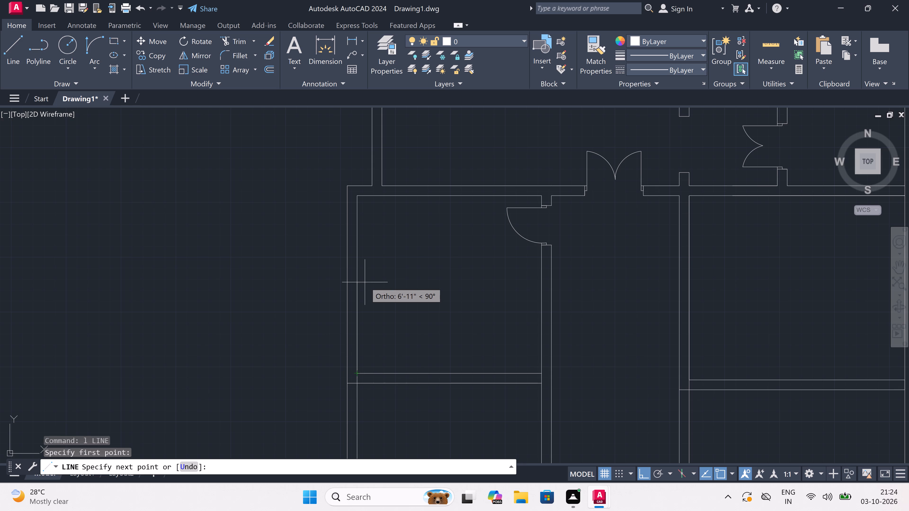
key(8)
text(')
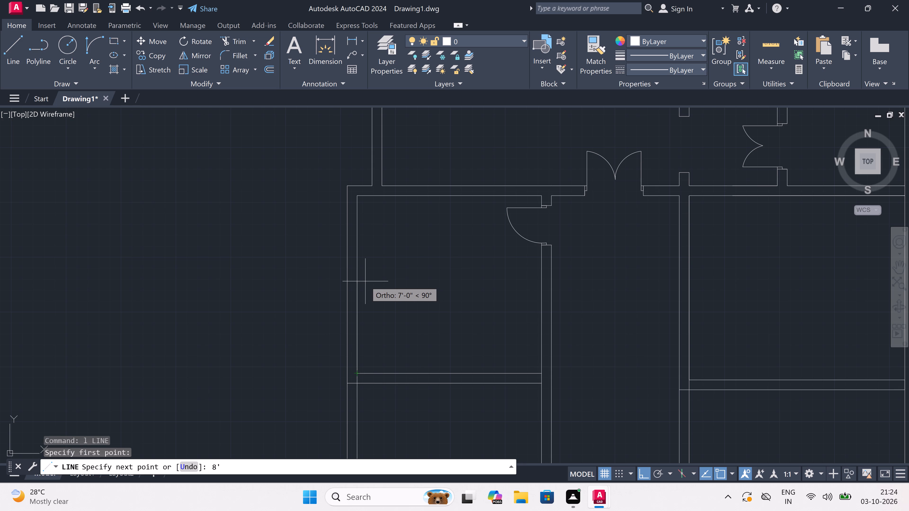
key(space)
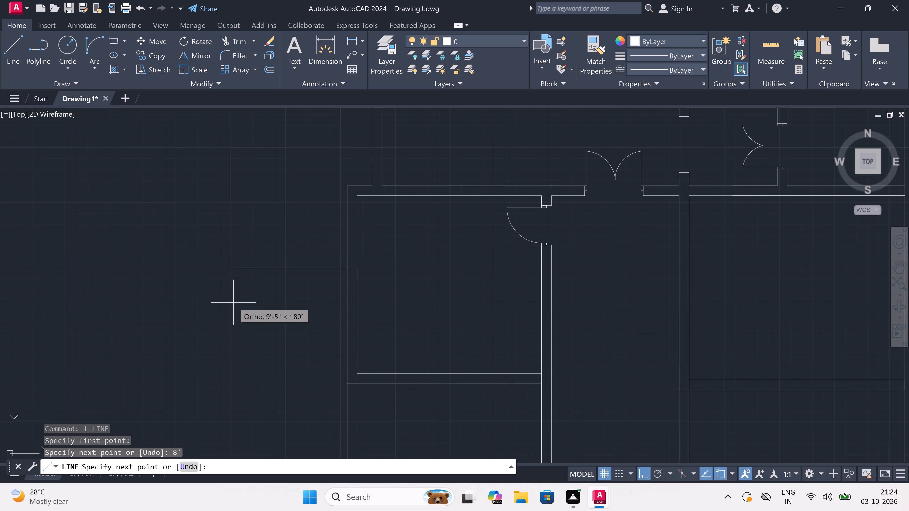
text(4')
key(space)
text(9")
key(space)
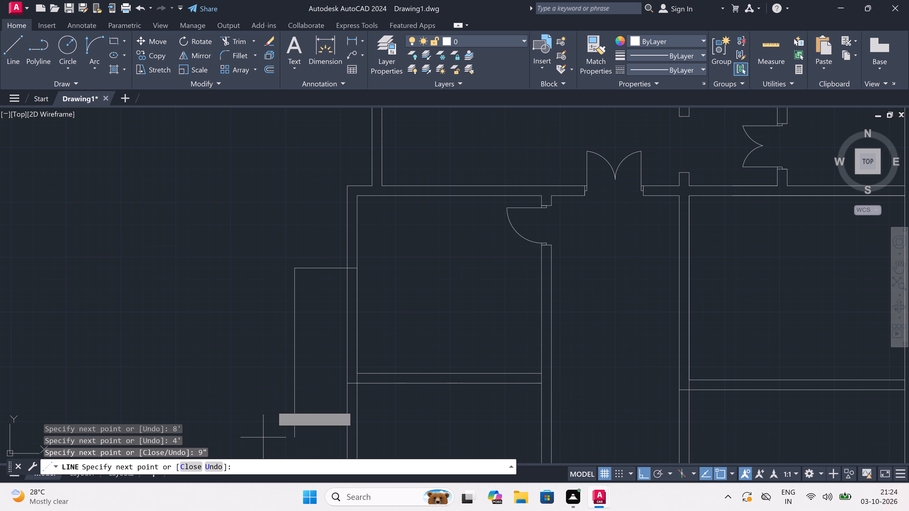
text(8')
key(space)
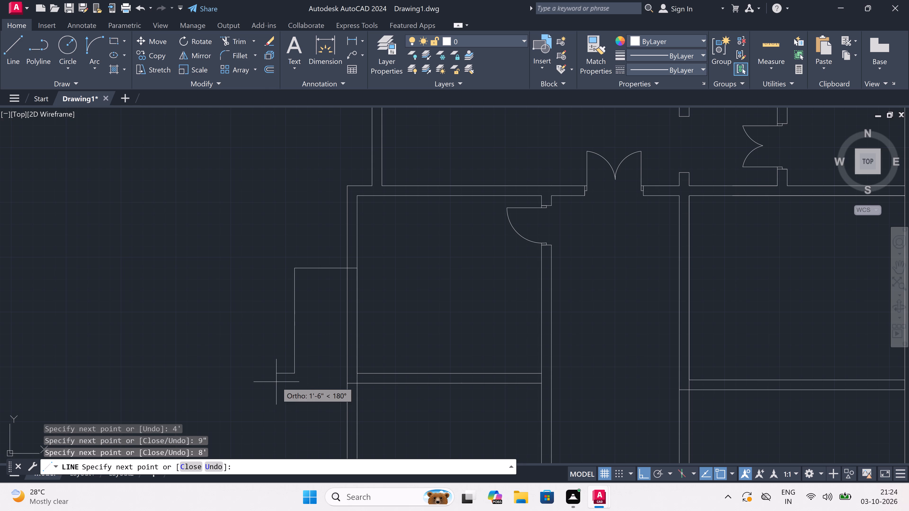
click(357, 372)
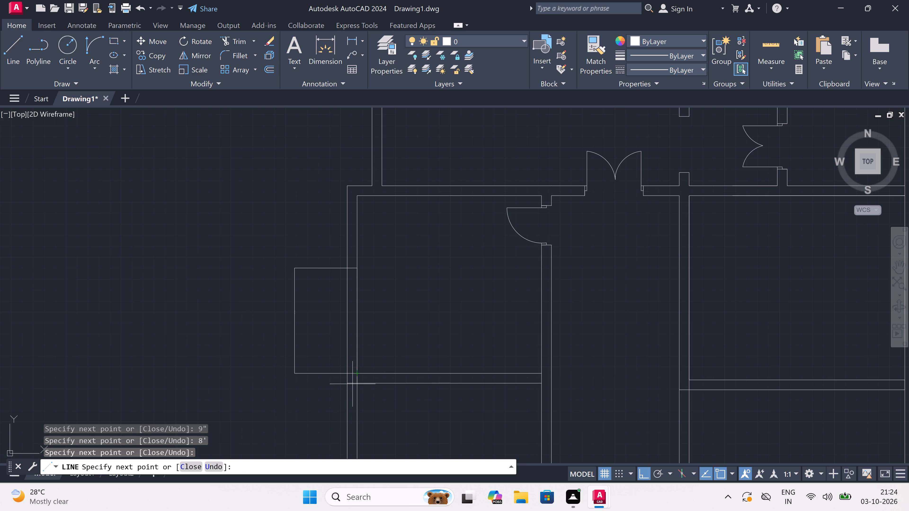
key(Escape)
Draw the projection's bottom outer wall line from the room's lower-left outer corner to below the inner outline's corner, continuing 9" outward.
key(space)
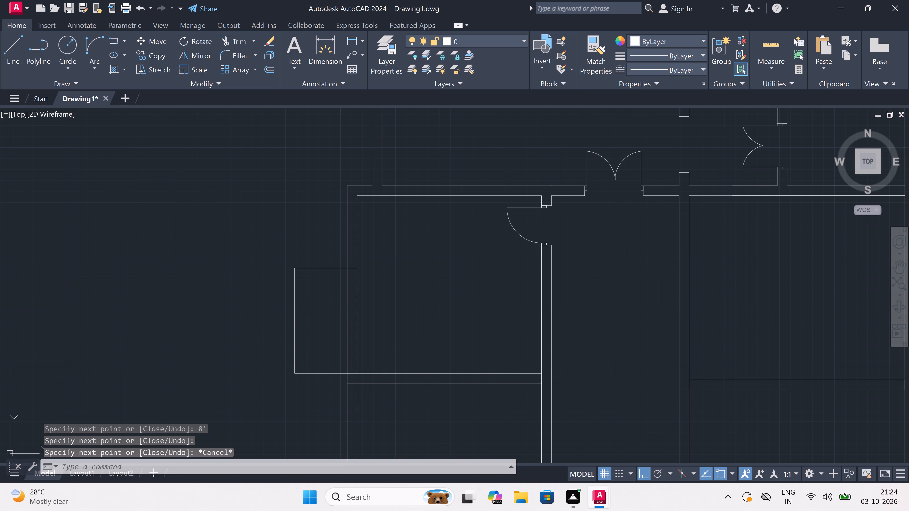
triple_click(347, 385)
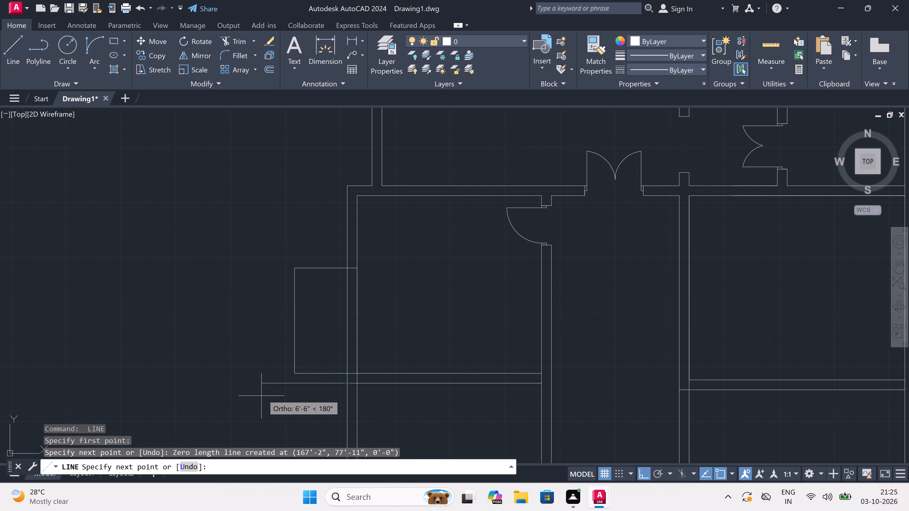
scroll(277, 385, up, 4)
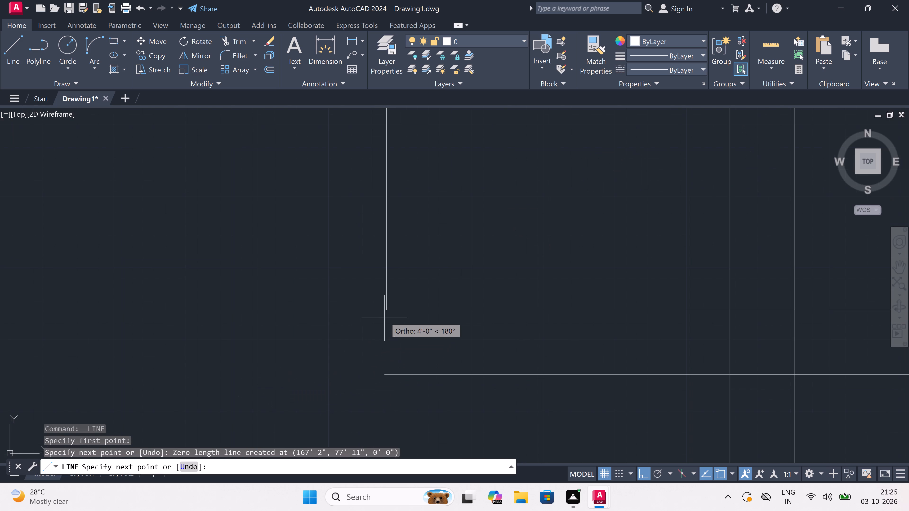
click(384, 374)
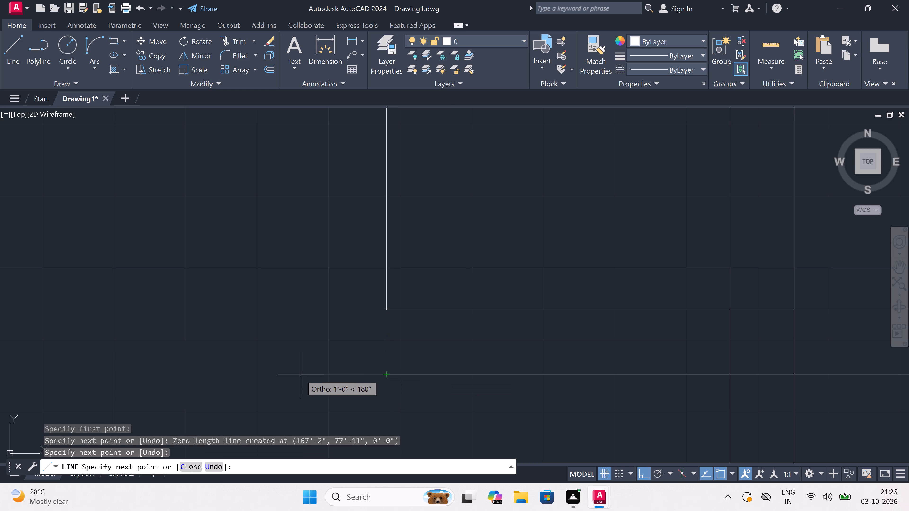
text(9")
key(space)
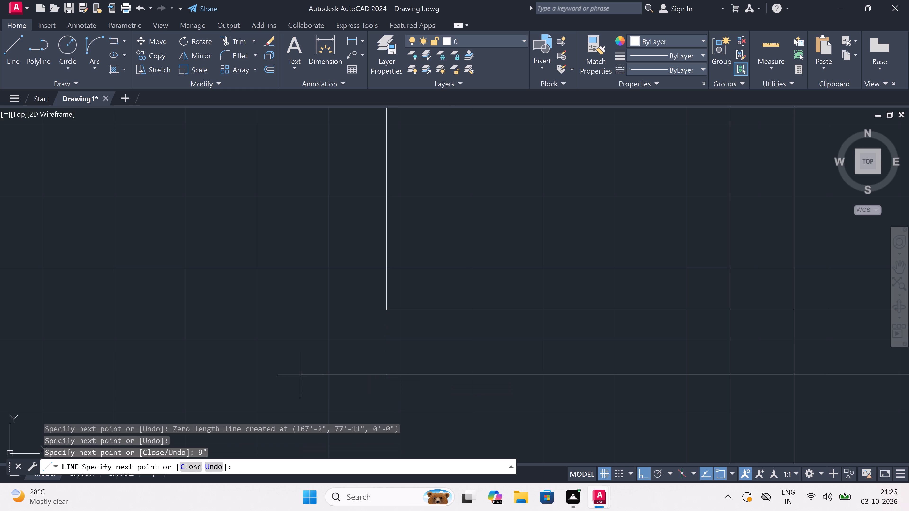
Continue the outer line up to the inner outline's top level, 9" further up, and across to the room's left wall.
scroll(302, 375, down, 2)
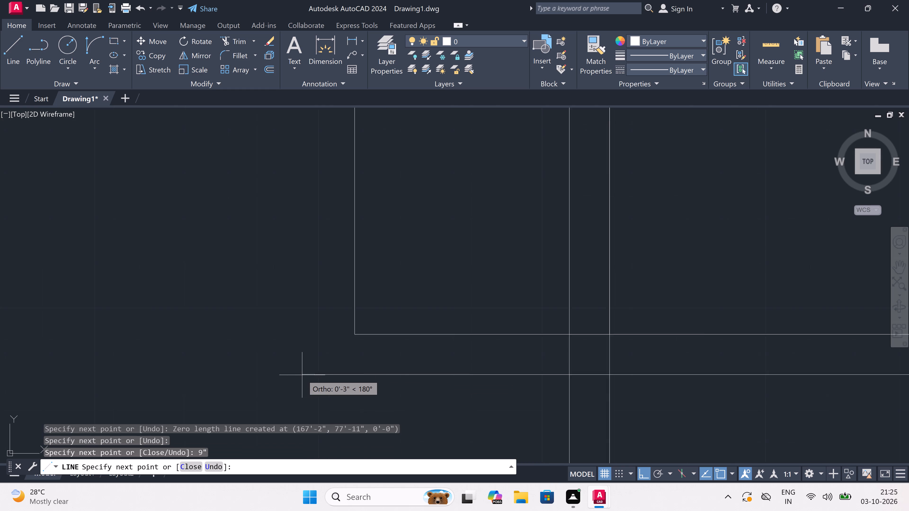
scroll(316, 303, down, 3)
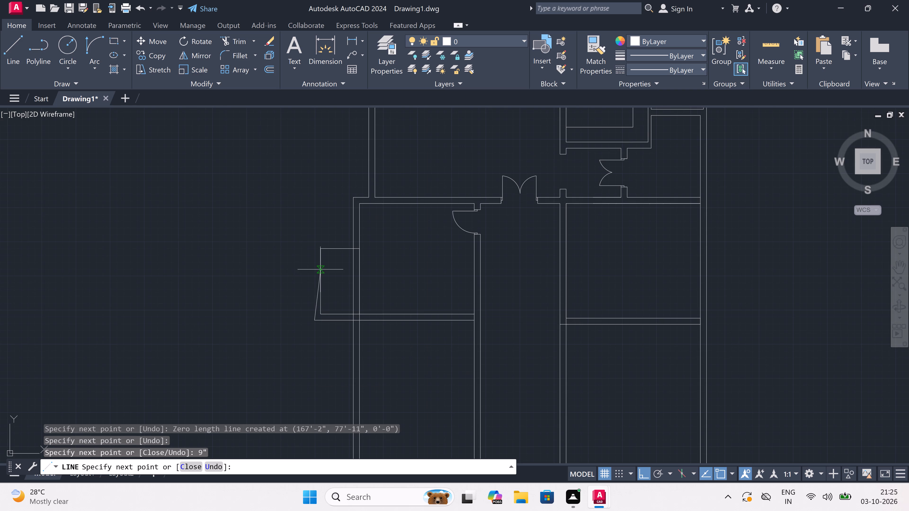
scroll(325, 242, up, 4)
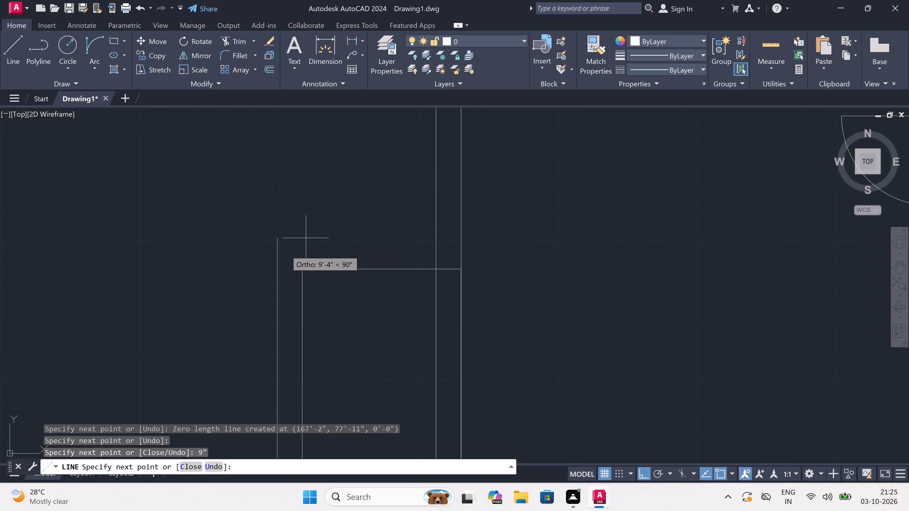
scroll(283, 252, up, 2)
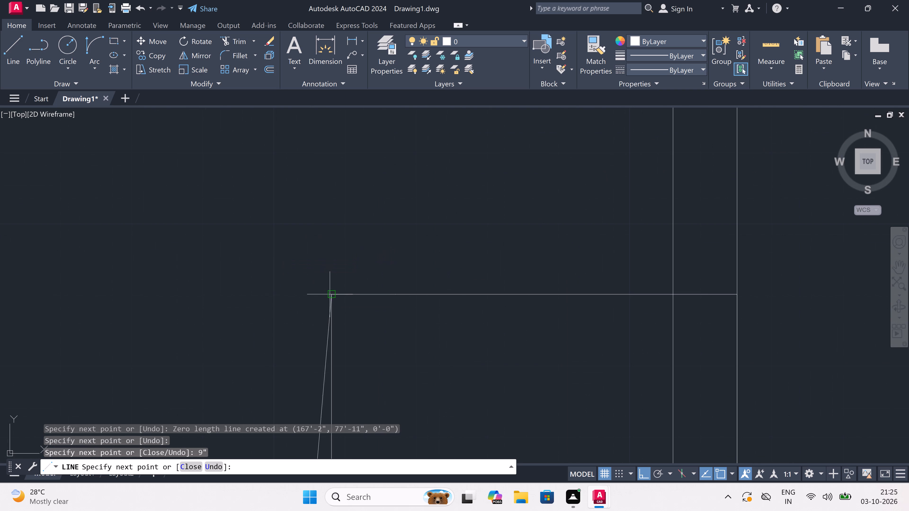
double_click(267, 291)
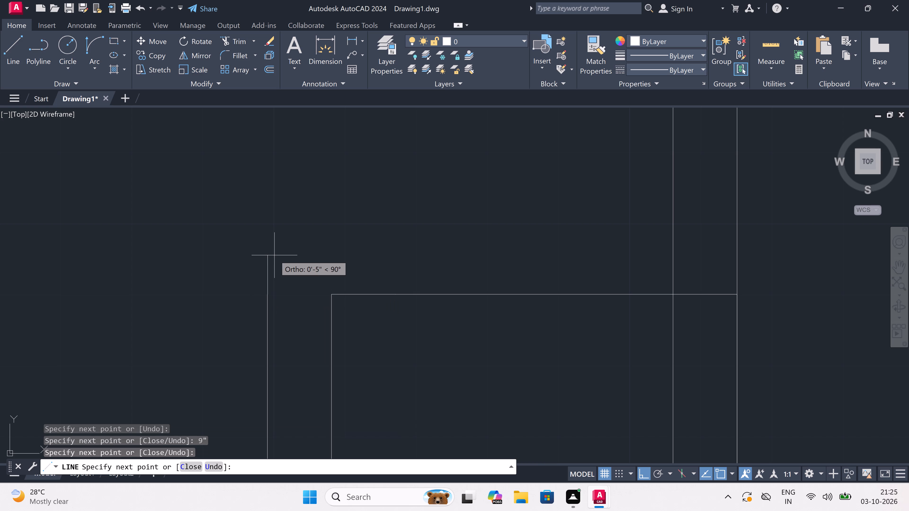
key(9)
text(")
key(space)
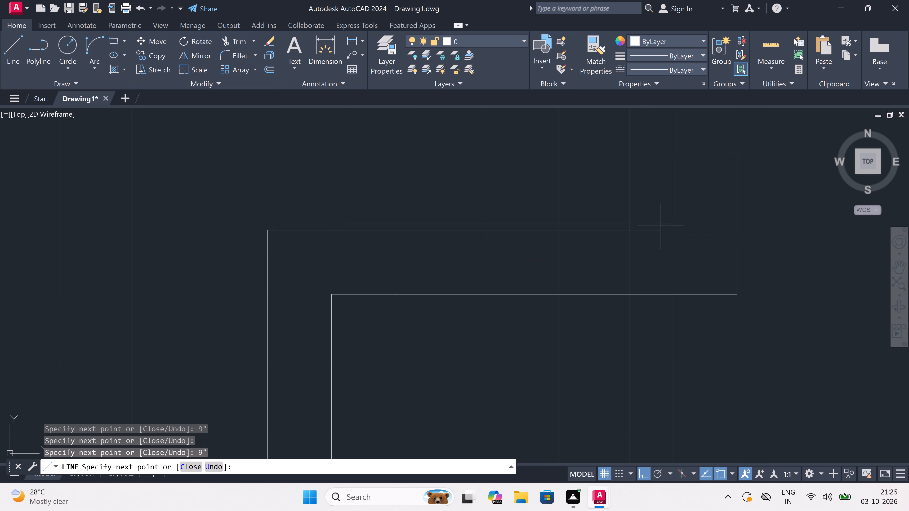
double_click(673, 230)
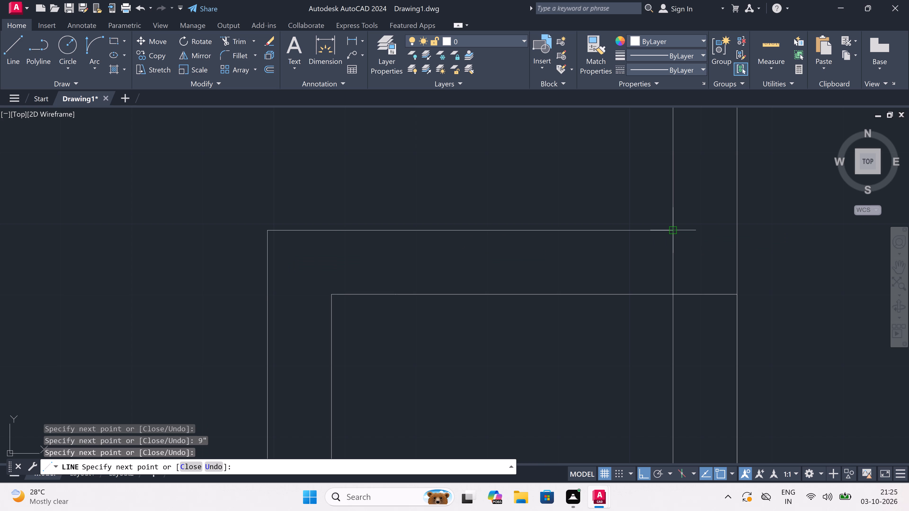
key(Escape)
Trim the projection's upper wall junction: the inner top line inside the left wall and the left wall's outer line between the projection wall's faces.
scroll(501, 257, down, 1)
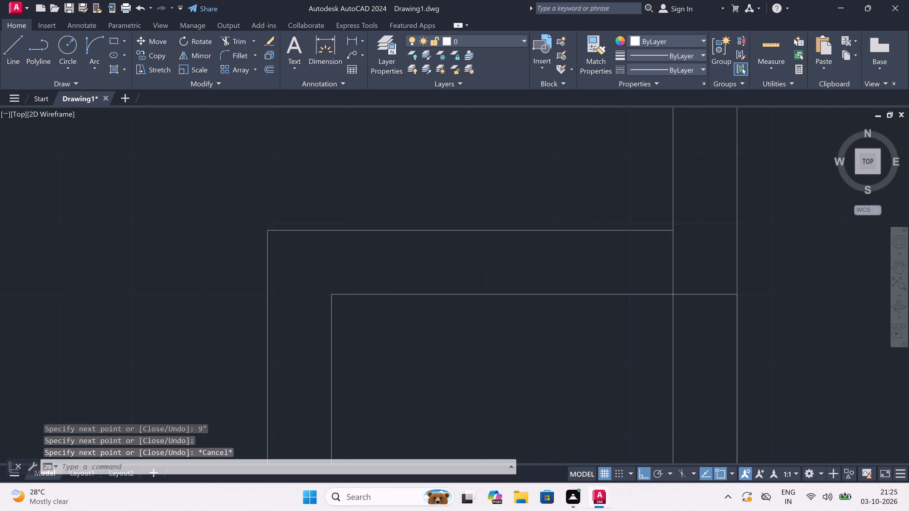
scroll(501, 257, down, 3)
scroll(519, 266, up, 1)
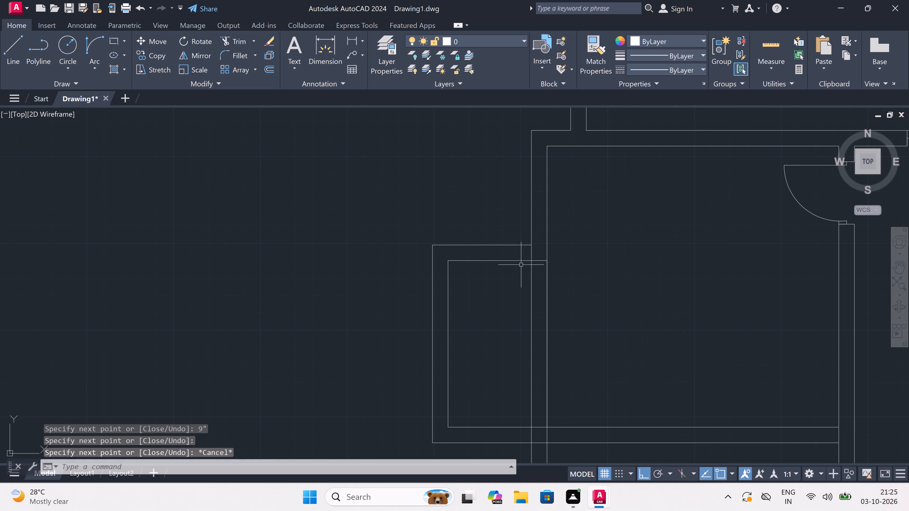
text(tr)
key(space)
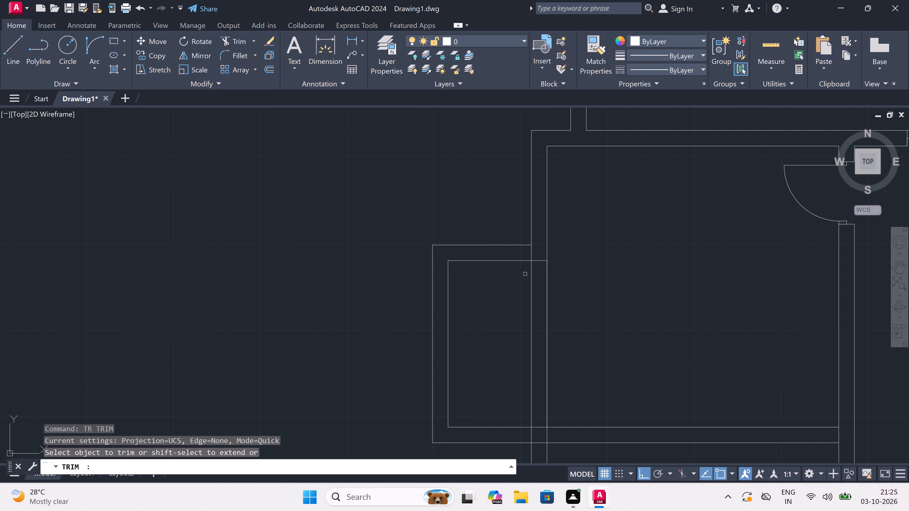
scroll(537, 259, up, 3)
click(538, 257)
click(543, 282)
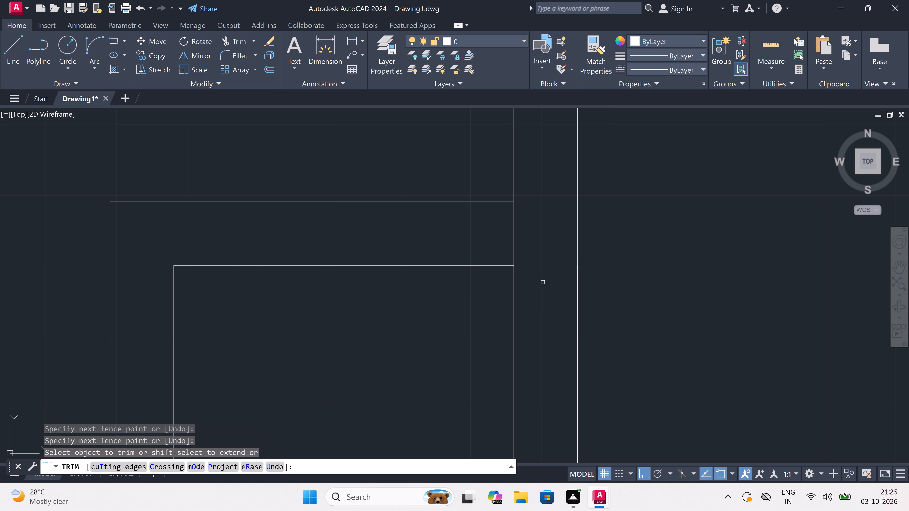
click(536, 238)
double_click(481, 243)
Trim the lower wall junction: both left wall lines inside the bottom wall and the bottom wall's inner line between the left wall's faces.
scroll(499, 232, down, 5)
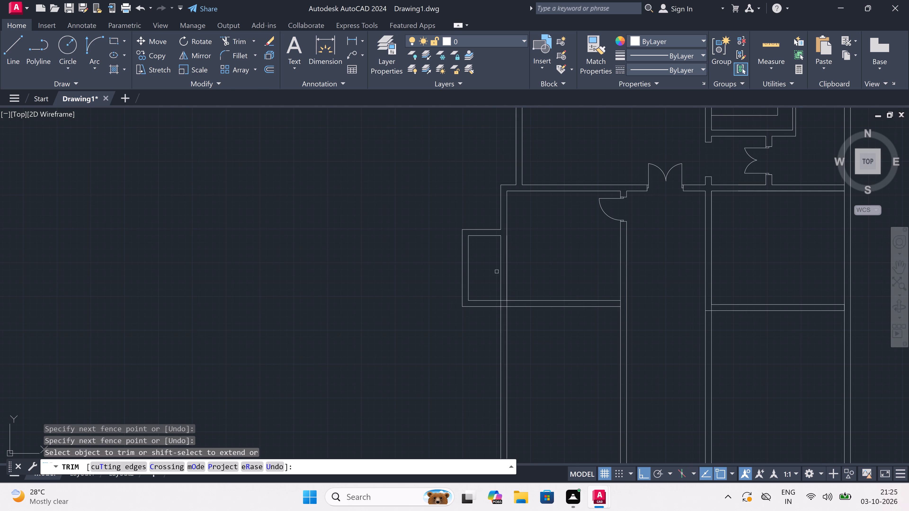
scroll(498, 288, up, 2)
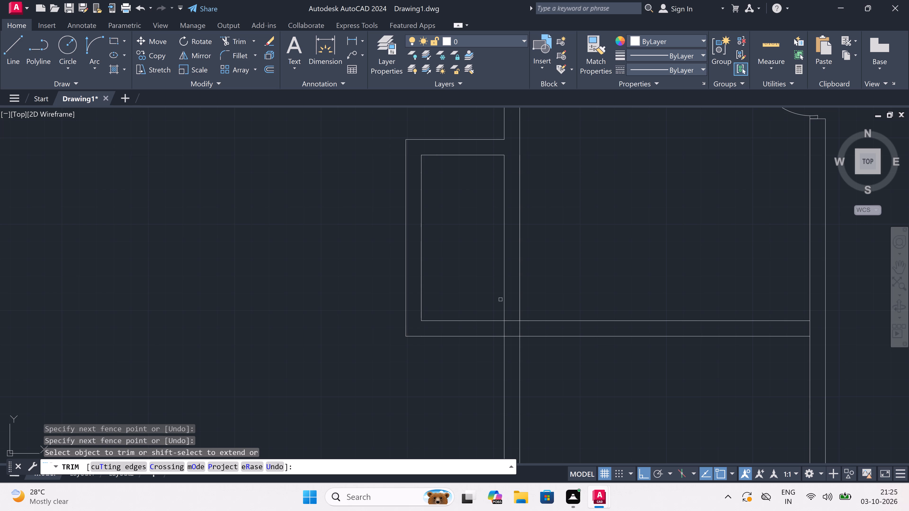
scroll(499, 326, up, 3)
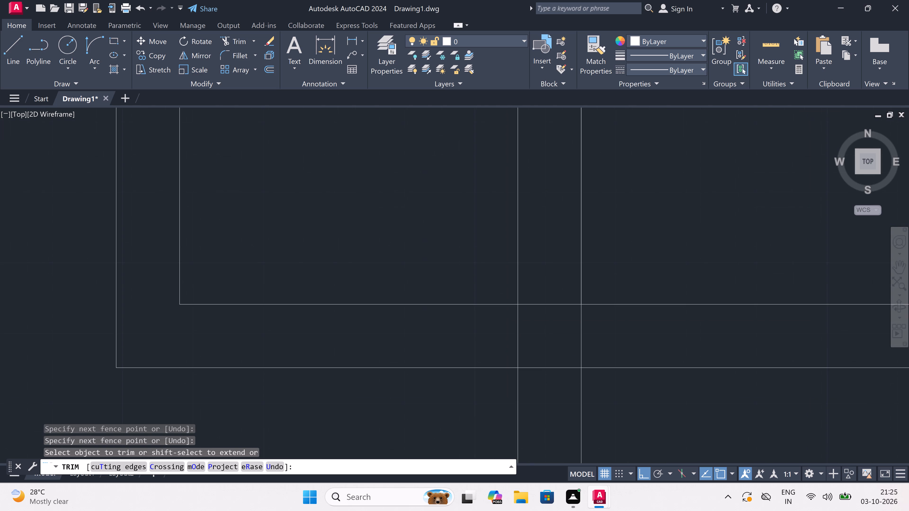
drag(499, 328, 501, 328)
double_click(623, 325)
click(530, 332)
double_click(545, 281)
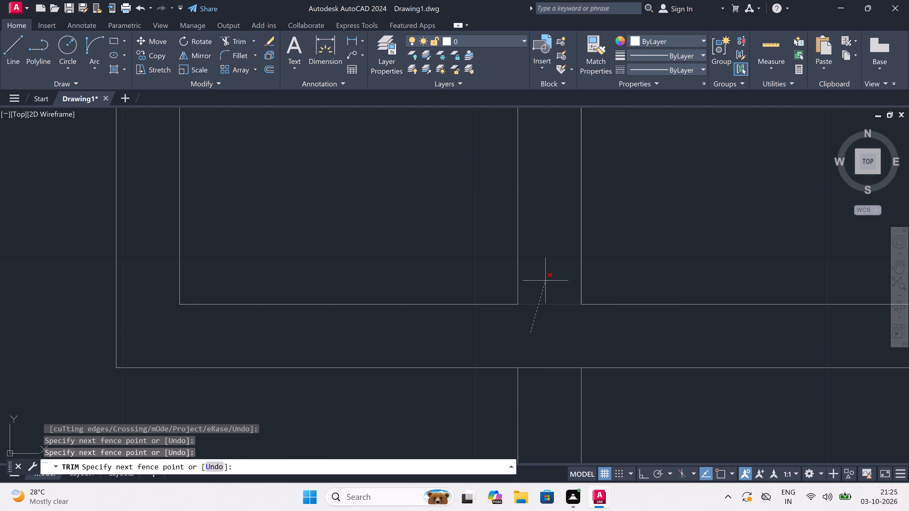
scroll(493, 334, down, 2)
click(494, 335)
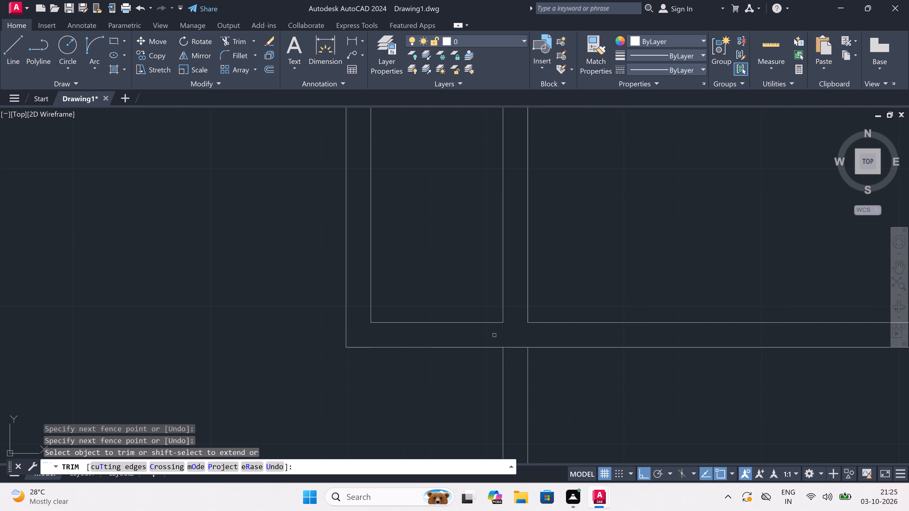
Trim away both lines of the original left wall below the lower-left room's bottom wall.
scroll(515, 329, down, 3)
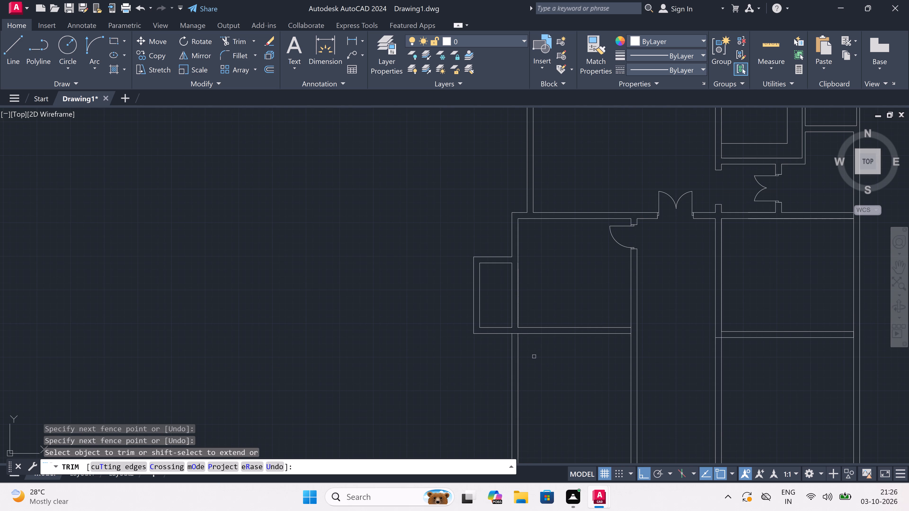
click(541, 365)
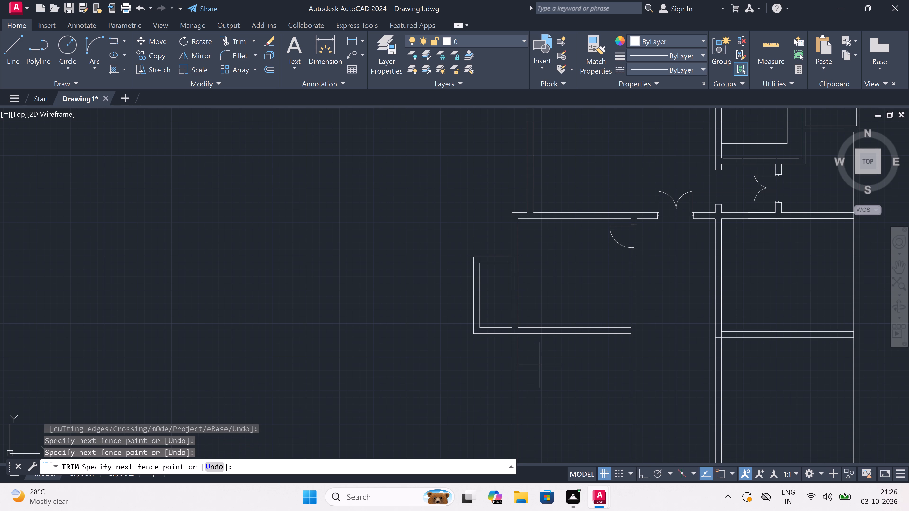
double_click(425, 379)
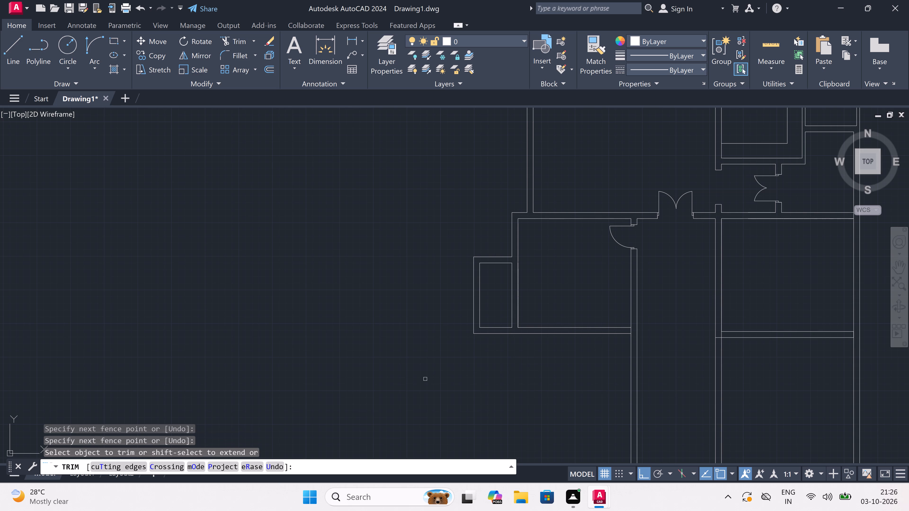
scroll(427, 377, down, 3)
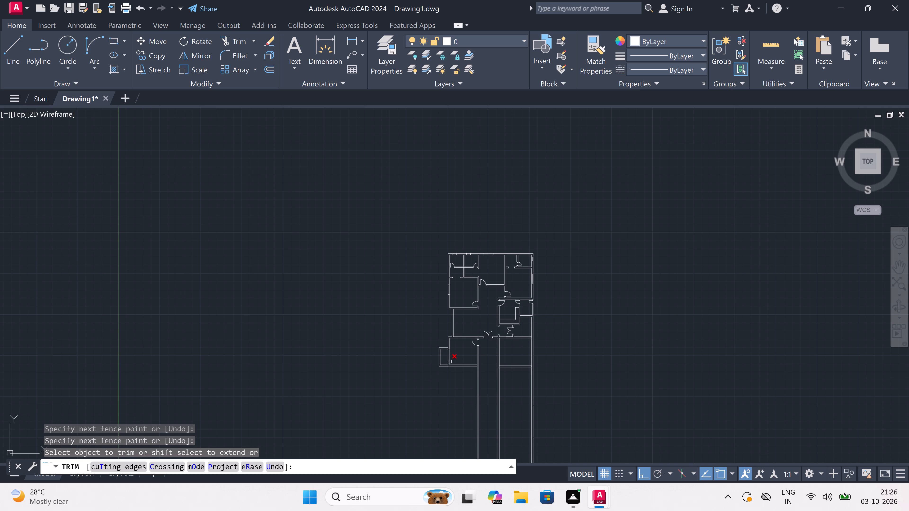
scroll(450, 362, up, 3)
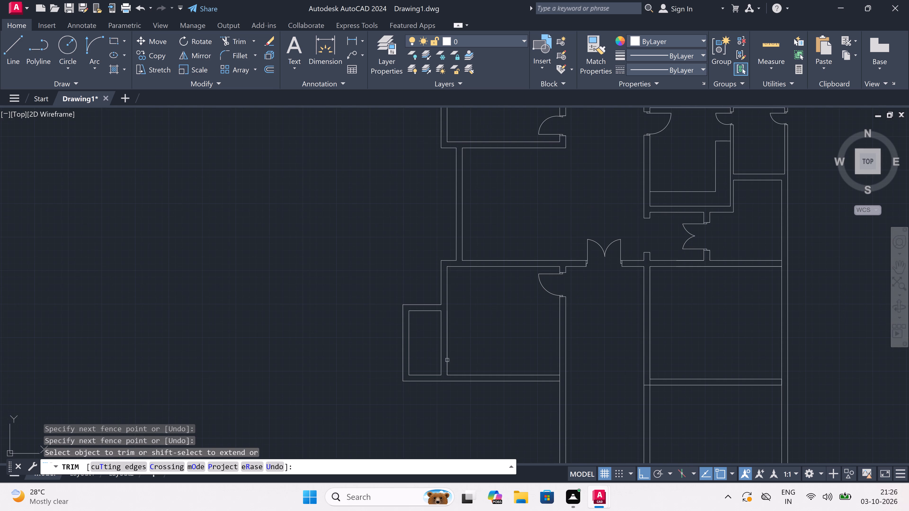
scroll(433, 350, up, 2)
scroll(436, 377, up, 1)
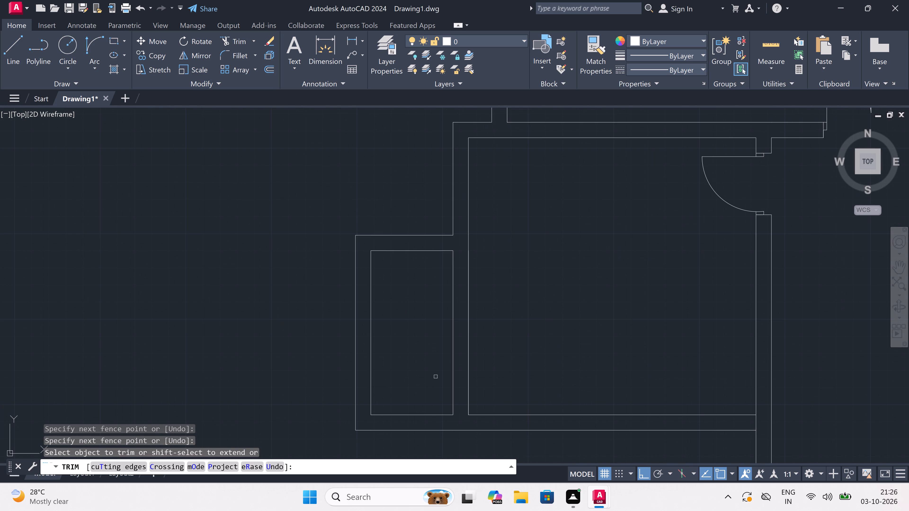
key(Escape)
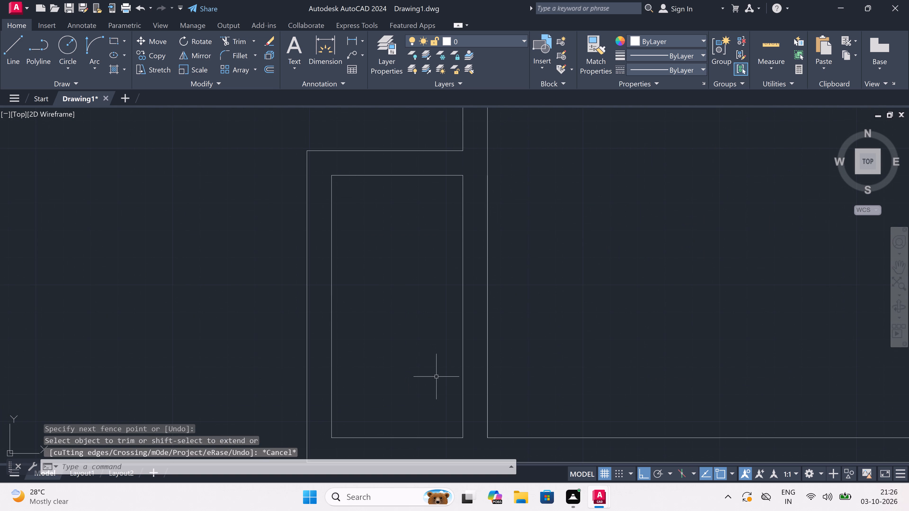
Draw a jamb line across the wall between the room and projection, just above the bottom wall, with a 2" stop upward from its midpoint.
text(l)
key(space)
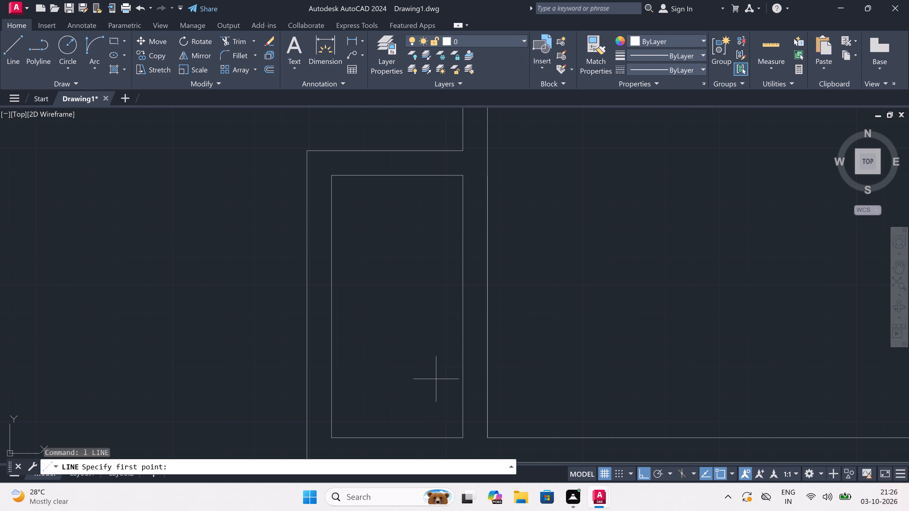
scroll(437, 379, down, 2)
scroll(451, 395, up, 2)
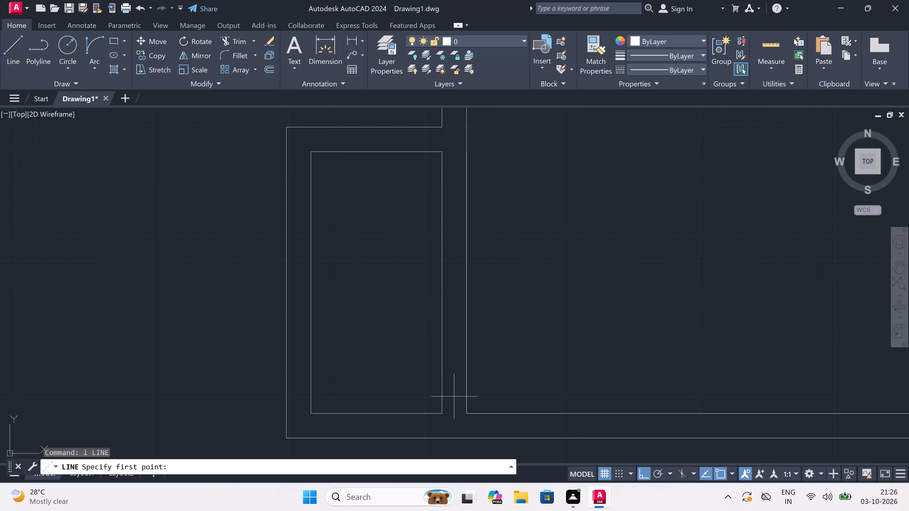
click(464, 396)
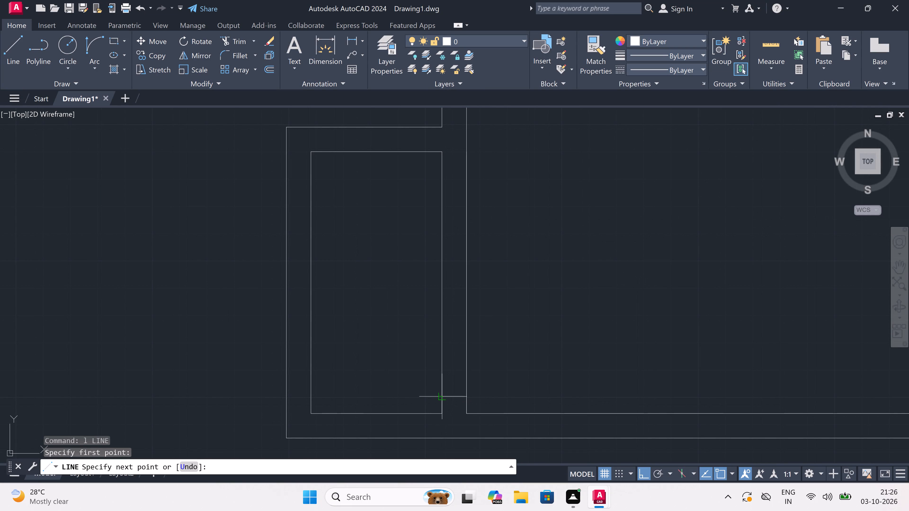
double_click(445, 399)
triple_click(455, 396)
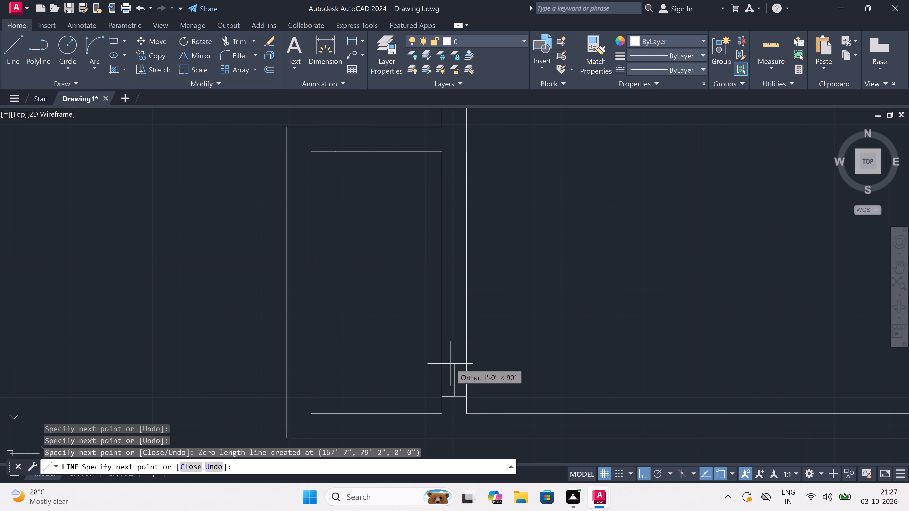
key(2)
text(")
key(space)
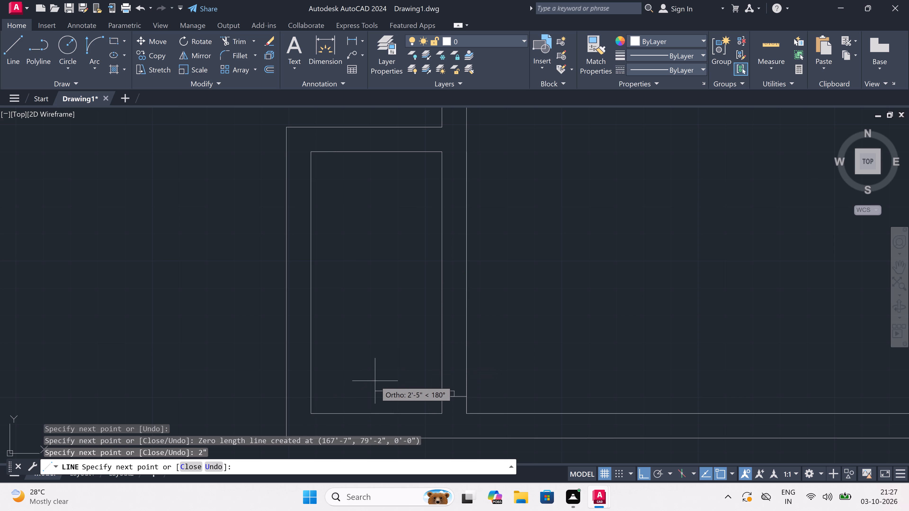
Continue the line from the 2" stop's upper end 2' into the projection as the open door leaf.
scroll(402, 338, down, 2)
scroll(405, 365, up, 2)
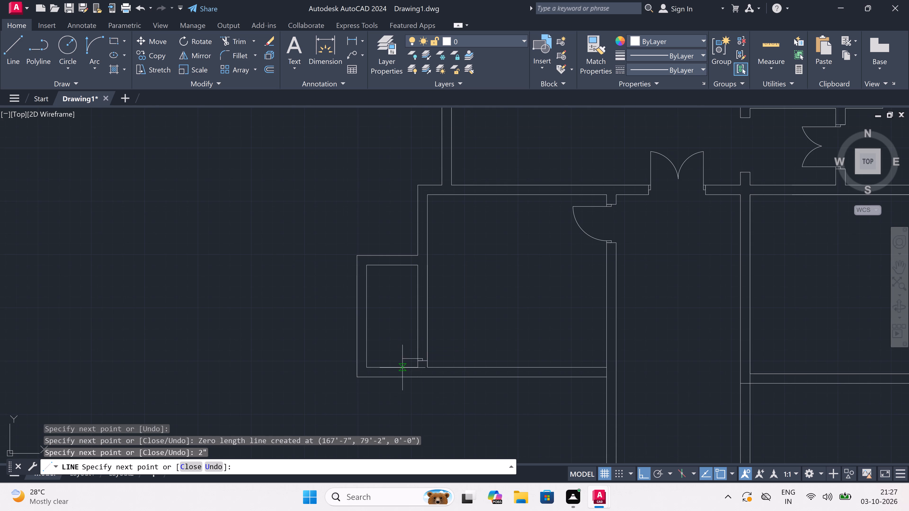
scroll(404, 366, up, 1)
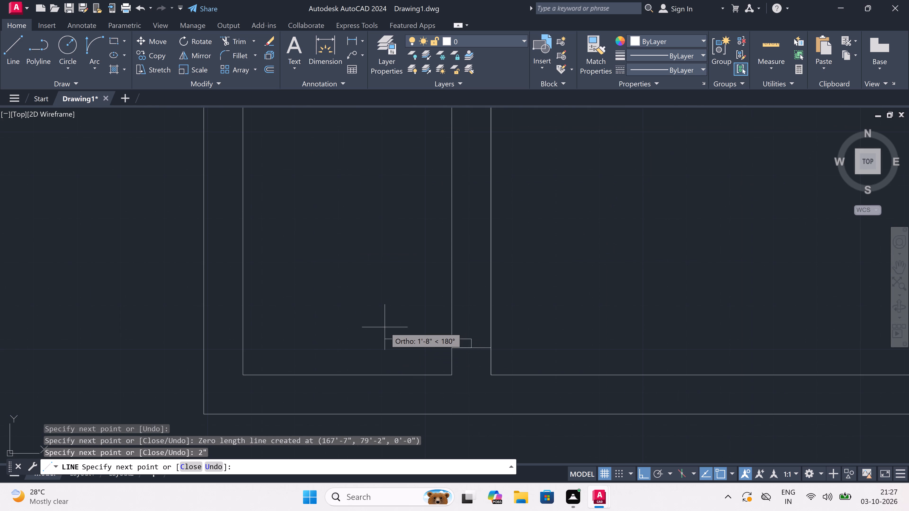
key(2)
text(')
key(space)
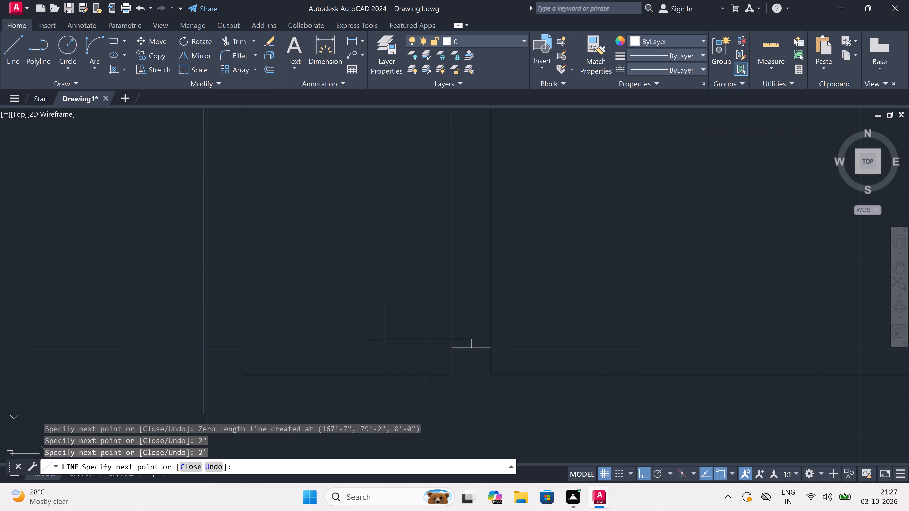
key(Escape)
Draw a second jamb line across the same wall about 2' above the first, with a 2" stop downward from its midpoint.
key(space)
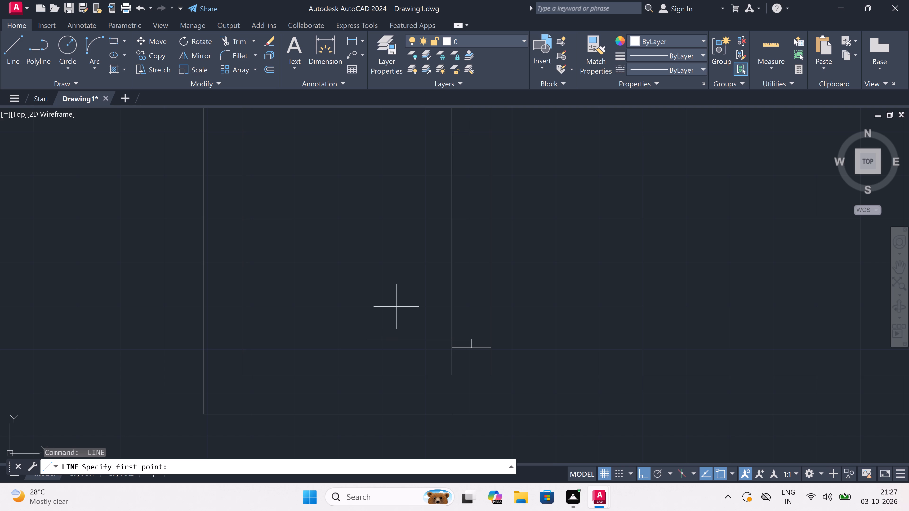
double_click(453, 247)
triple_click(490, 249)
click(490, 249)
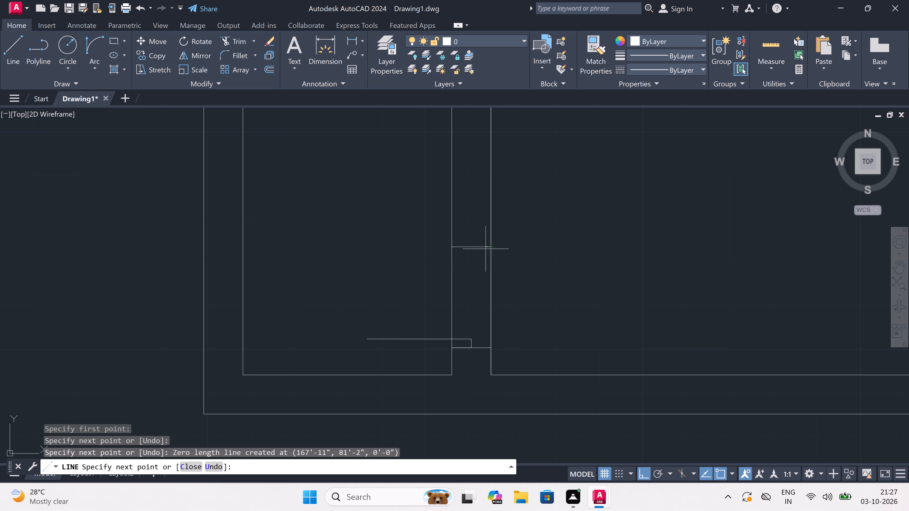
double_click(472, 246)
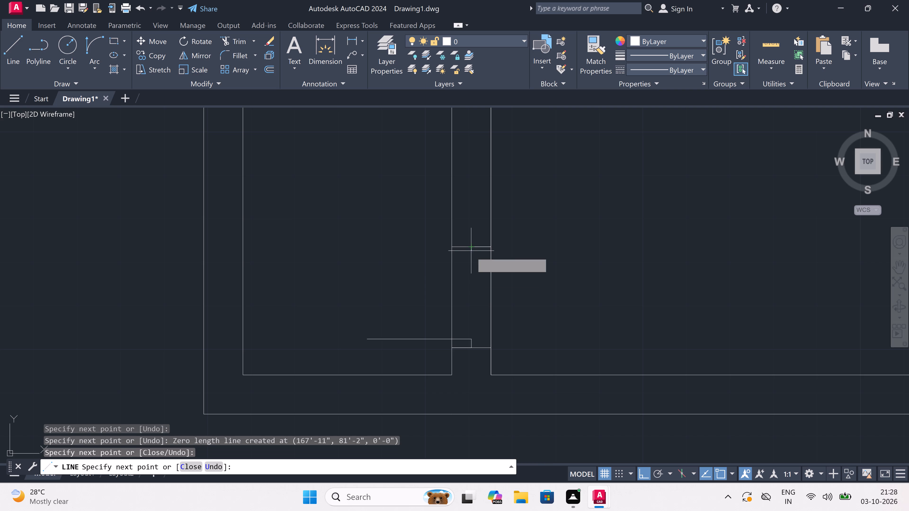
key(2)
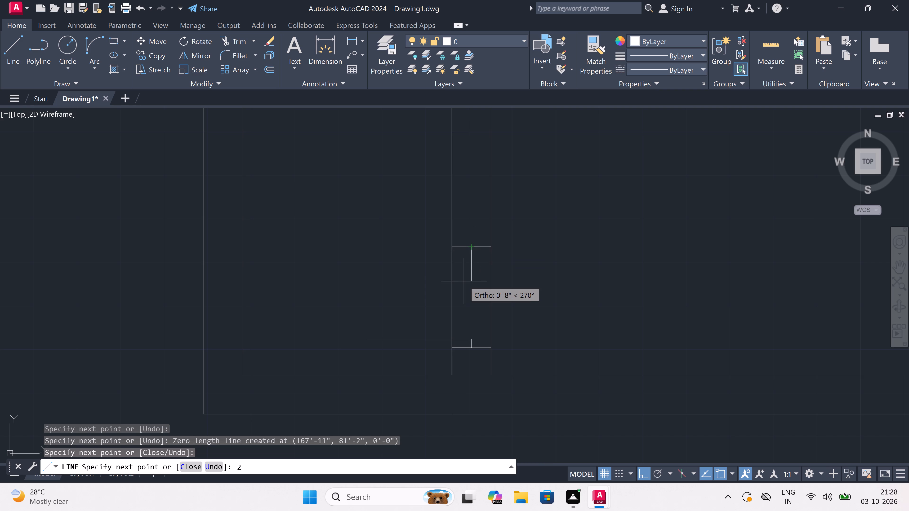
text(")
key(space)
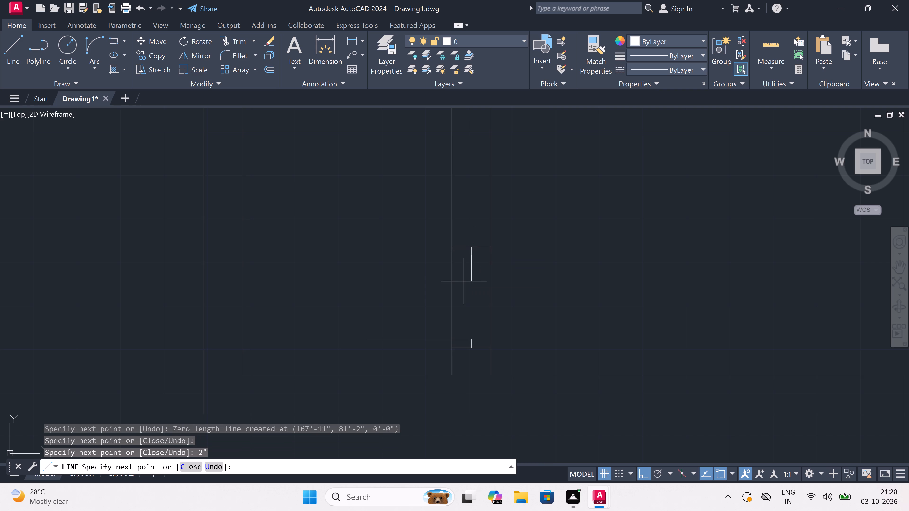
key(Escape)
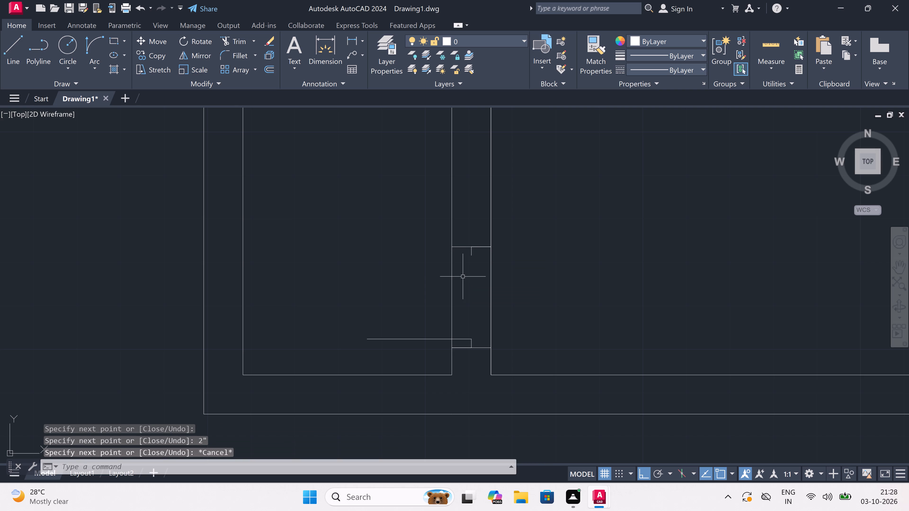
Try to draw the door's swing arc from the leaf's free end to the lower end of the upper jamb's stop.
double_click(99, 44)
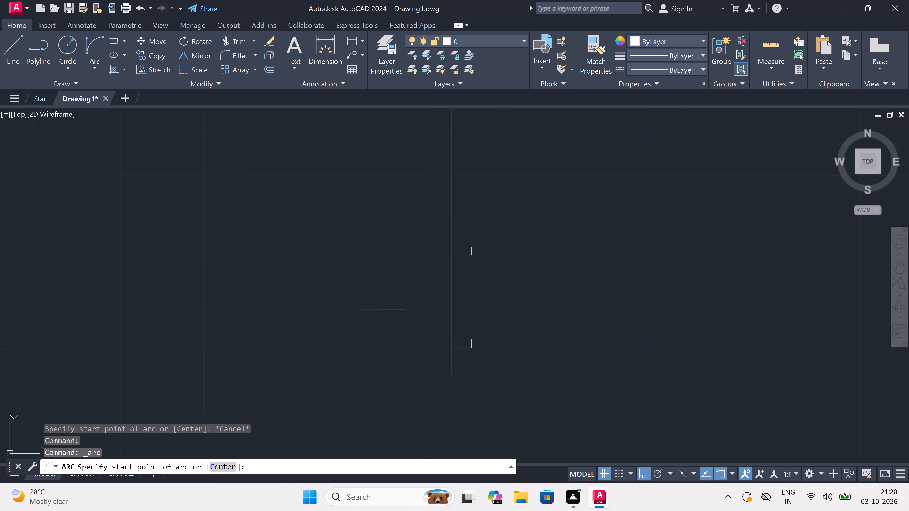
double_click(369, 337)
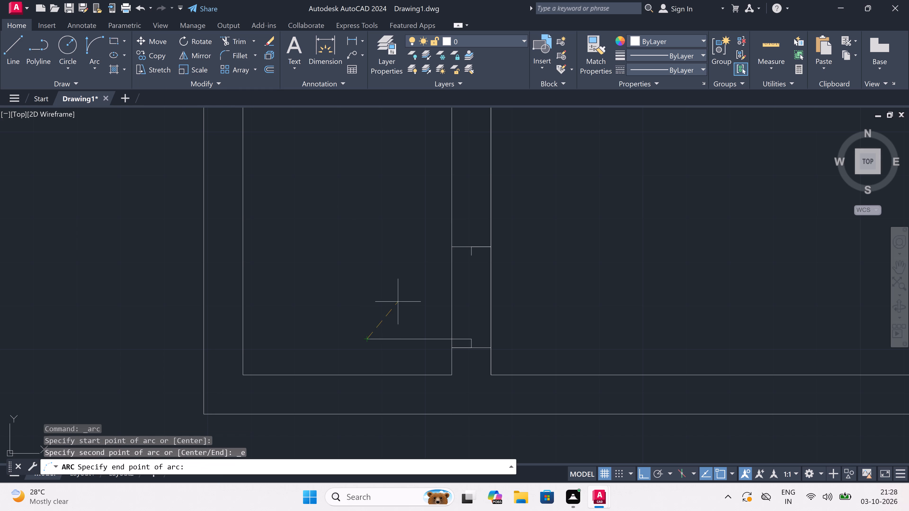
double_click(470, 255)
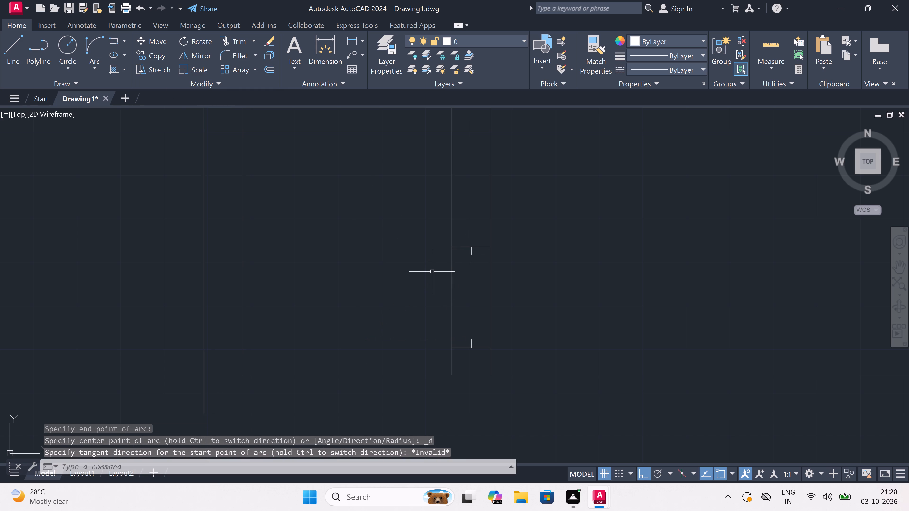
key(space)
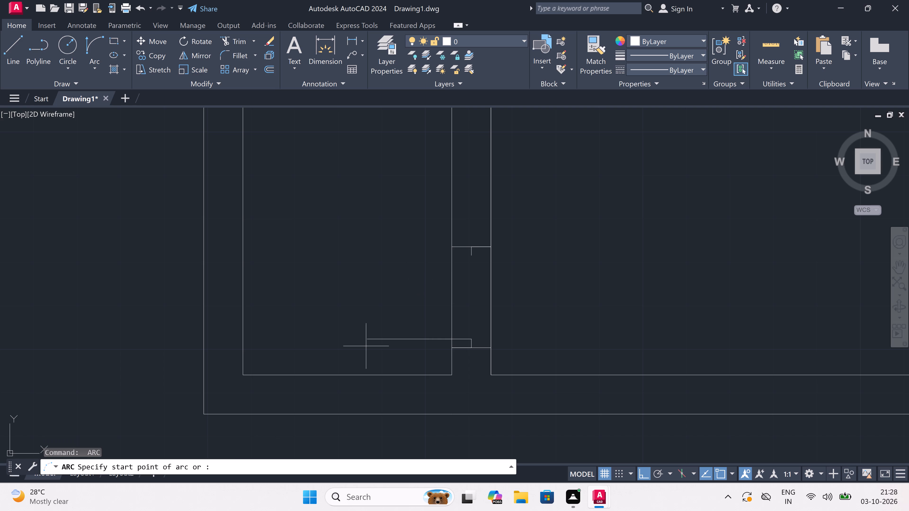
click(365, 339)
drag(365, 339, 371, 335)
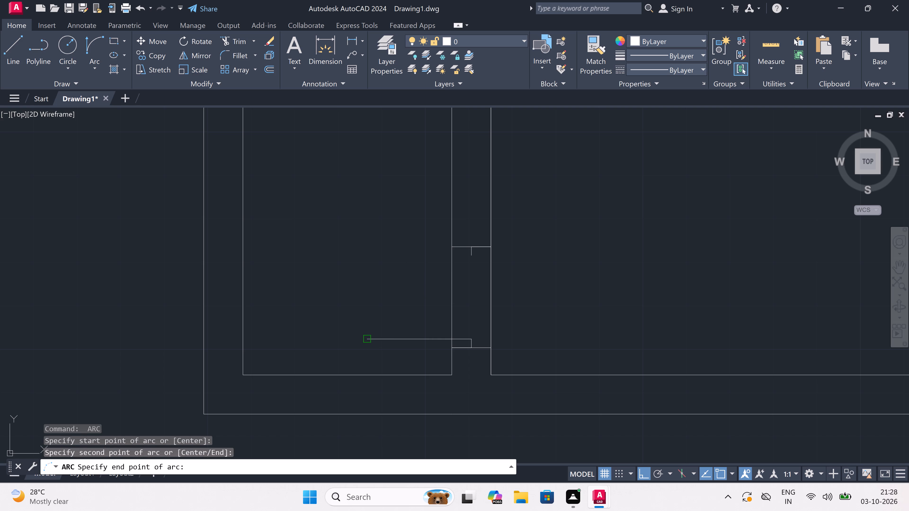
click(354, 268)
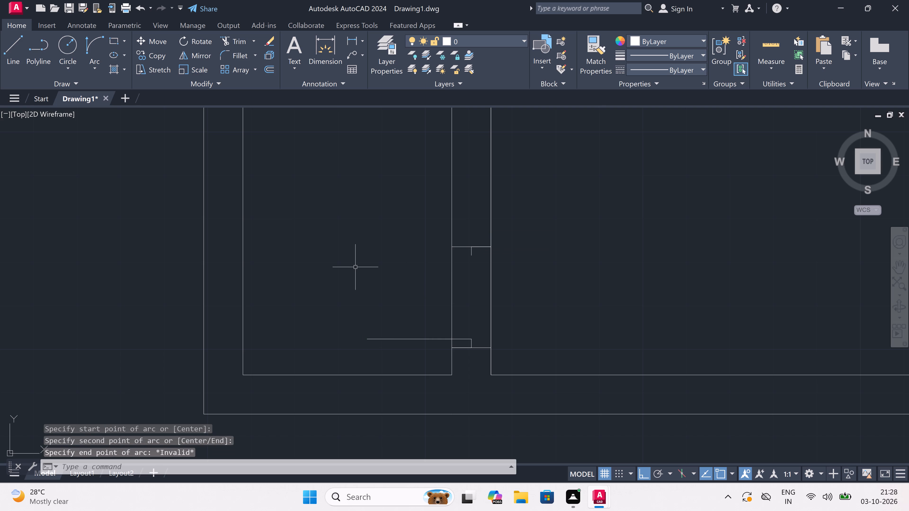
Minimize the Drawing1 window to reach the other AutoCAD window's start page.
click(842, 7)
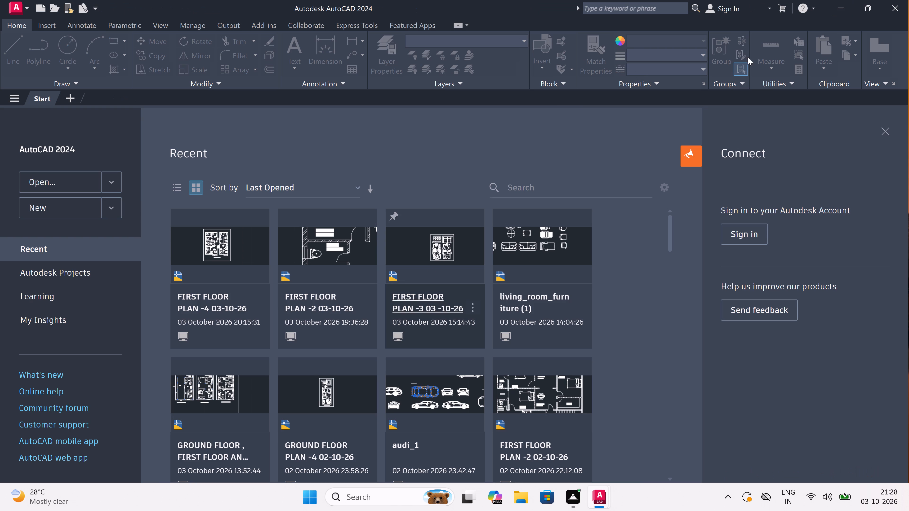
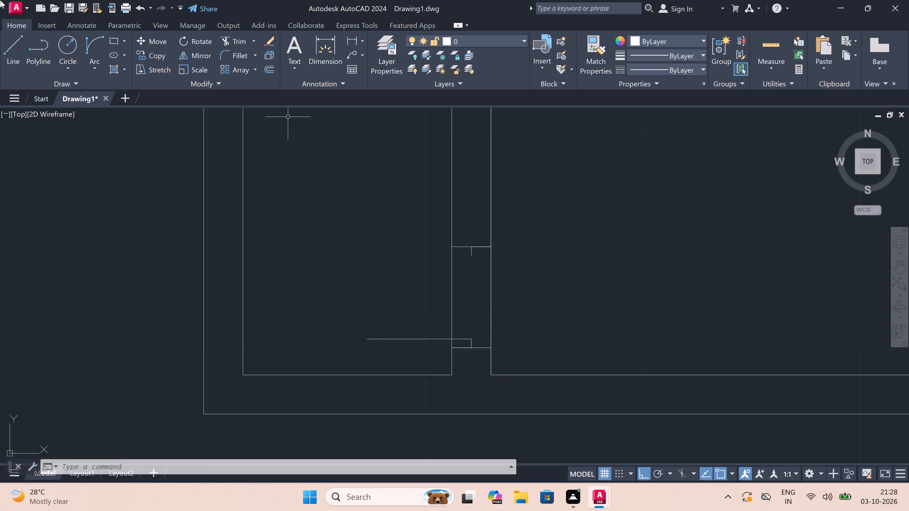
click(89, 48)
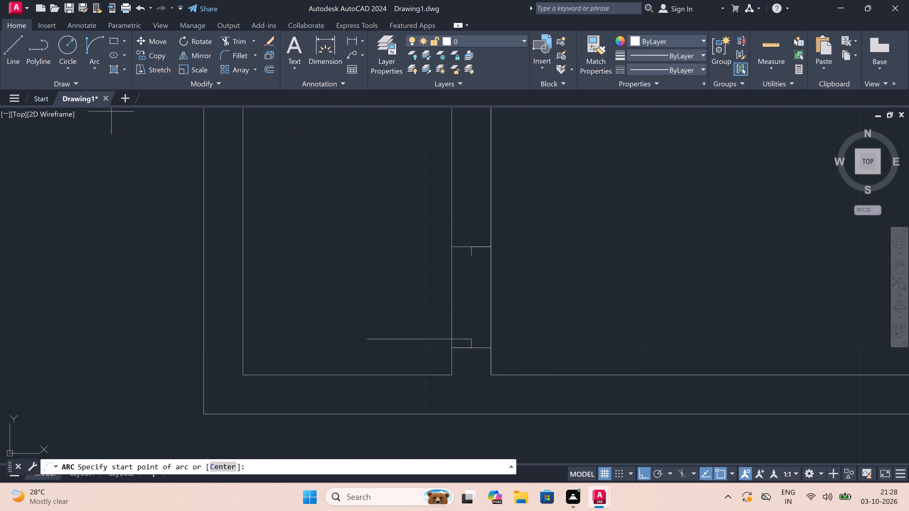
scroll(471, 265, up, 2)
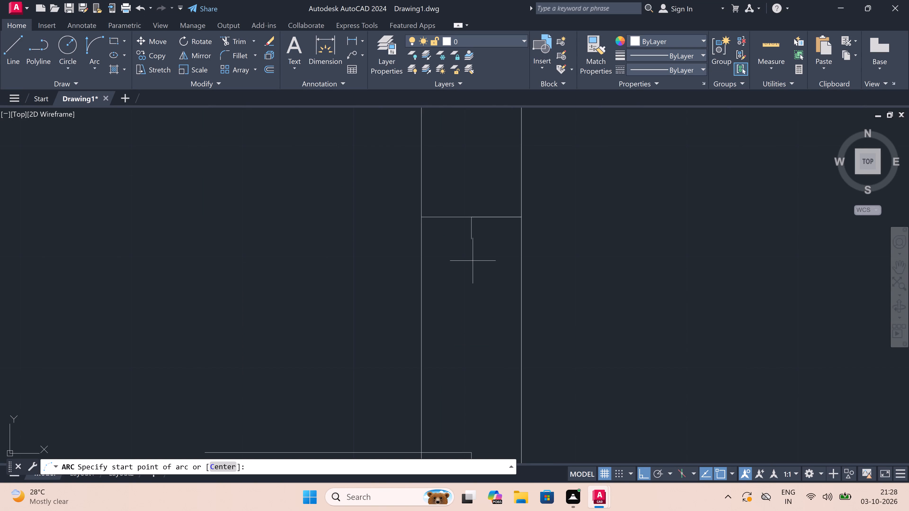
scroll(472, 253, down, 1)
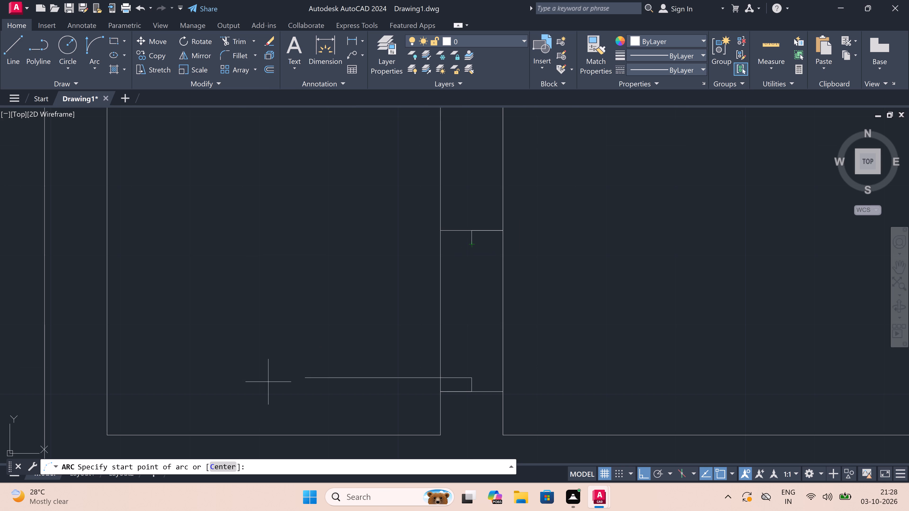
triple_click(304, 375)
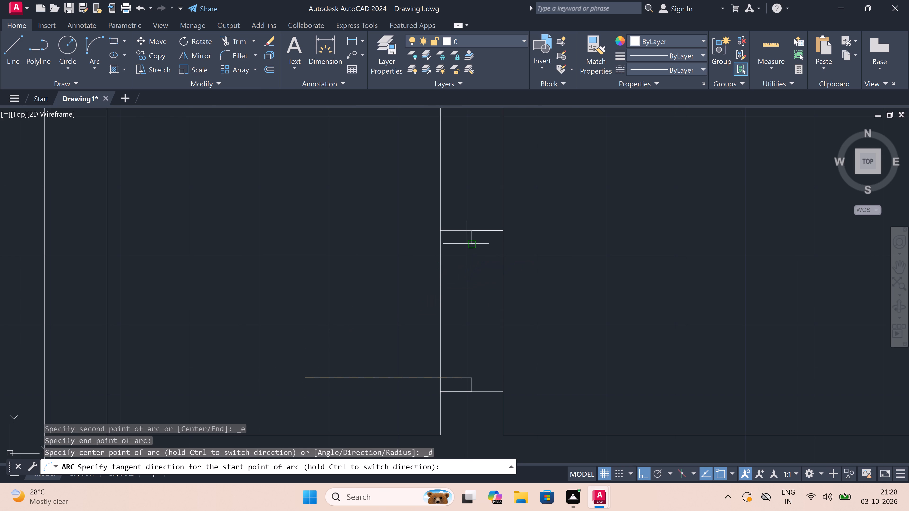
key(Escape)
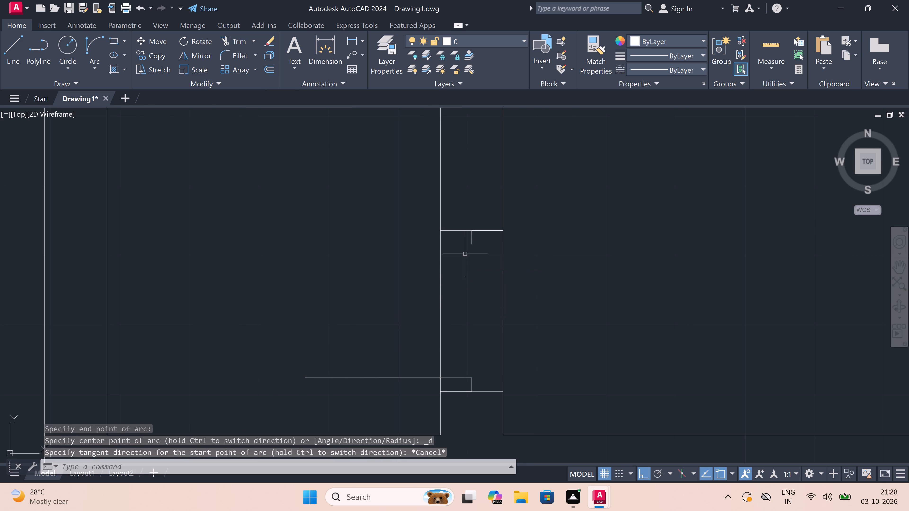
Draw a three-point arc from the door leaf's free end through the upper stop's lower end, ending beyond the wall.
key(space)
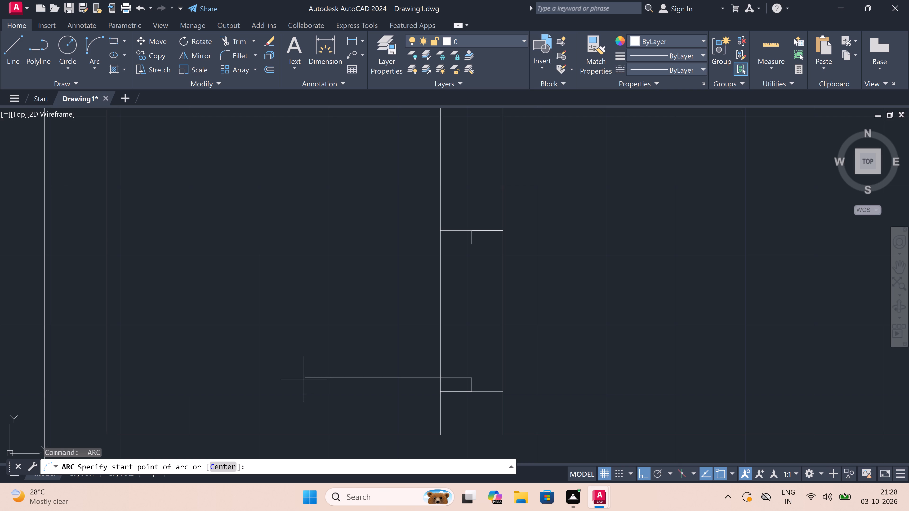
click(305, 379)
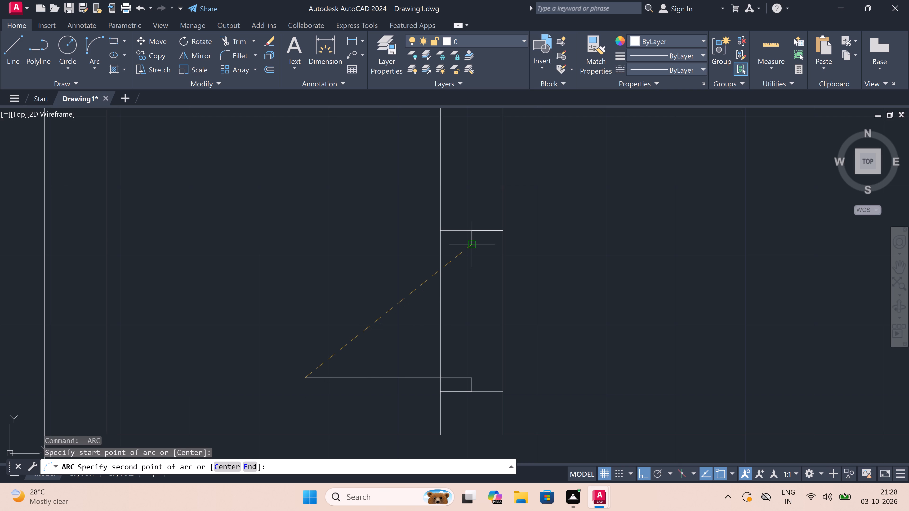
double_click(472, 243)
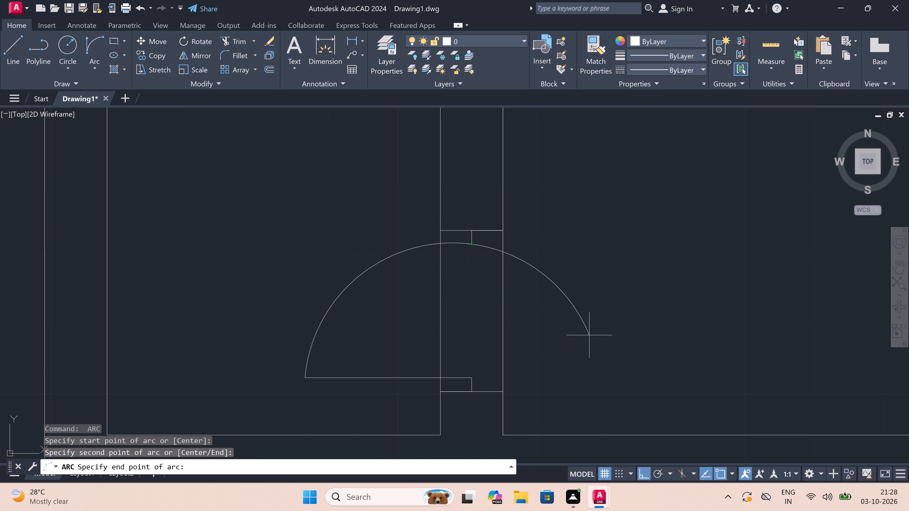
click(588, 337)
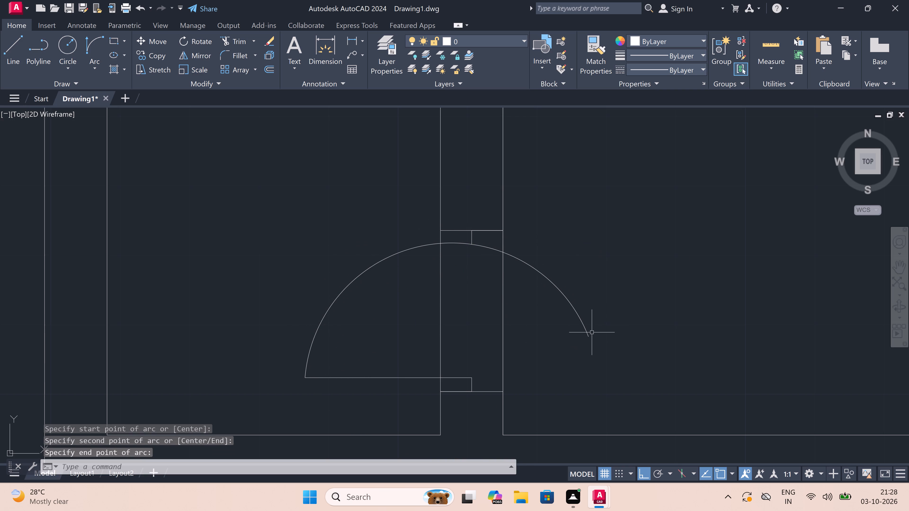
Trim the swing arc beyond the upper stop and the wall lines crossing the door opening.
key(t)
key(r)
key(space)
triple_click(596, 274)
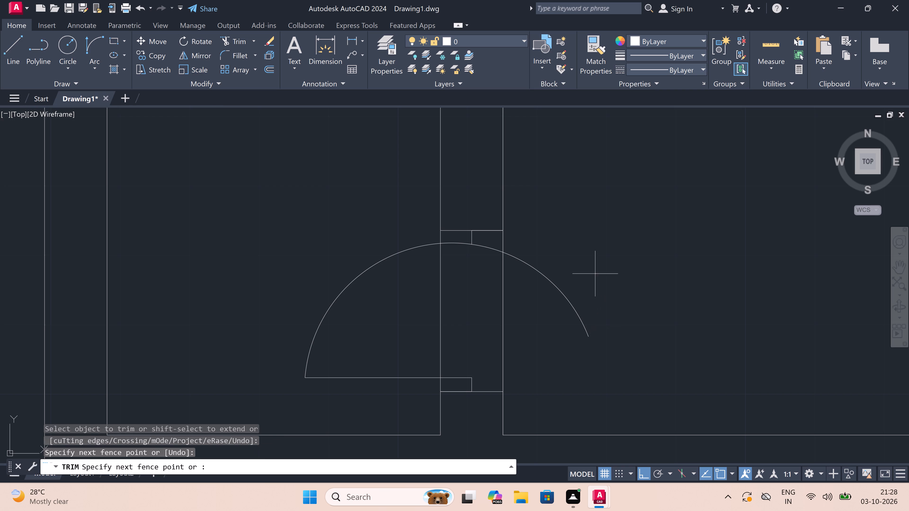
double_click(420, 297)
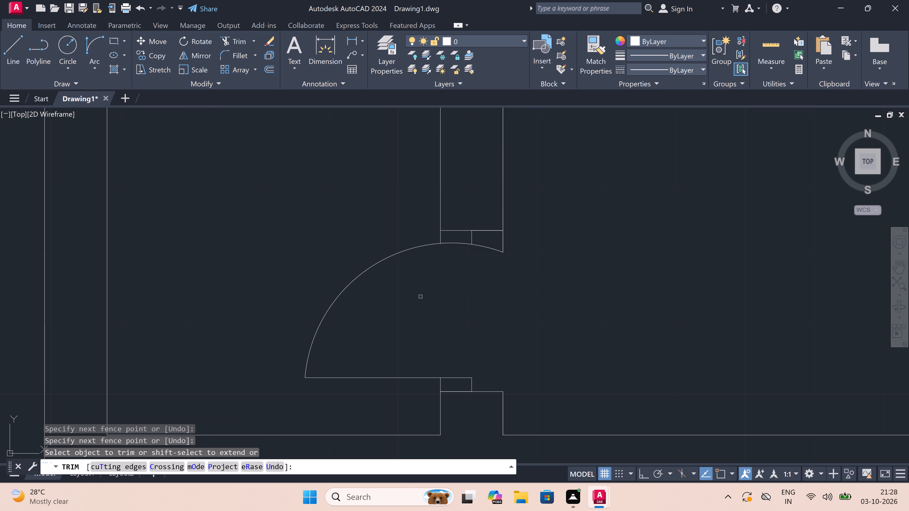
scroll(499, 241, up, 3)
double_click(499, 241)
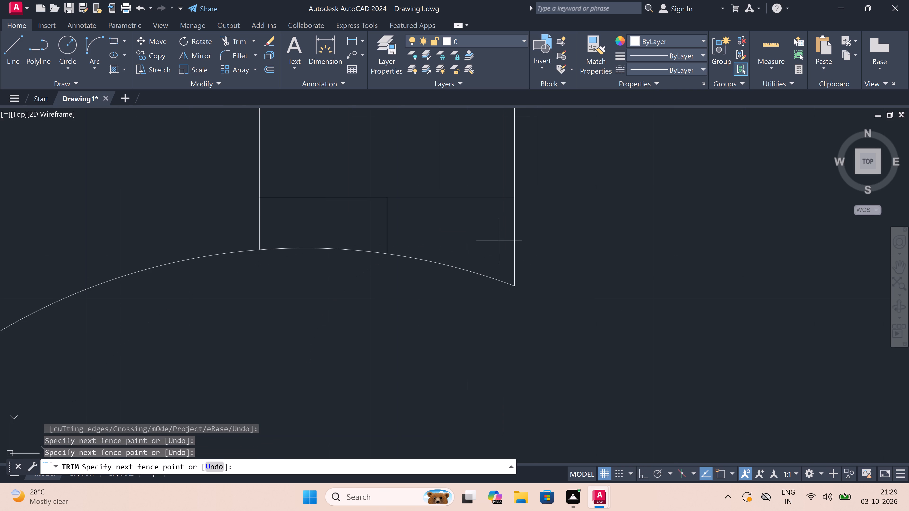
click(491, 309)
click(505, 233)
triple_click(575, 223)
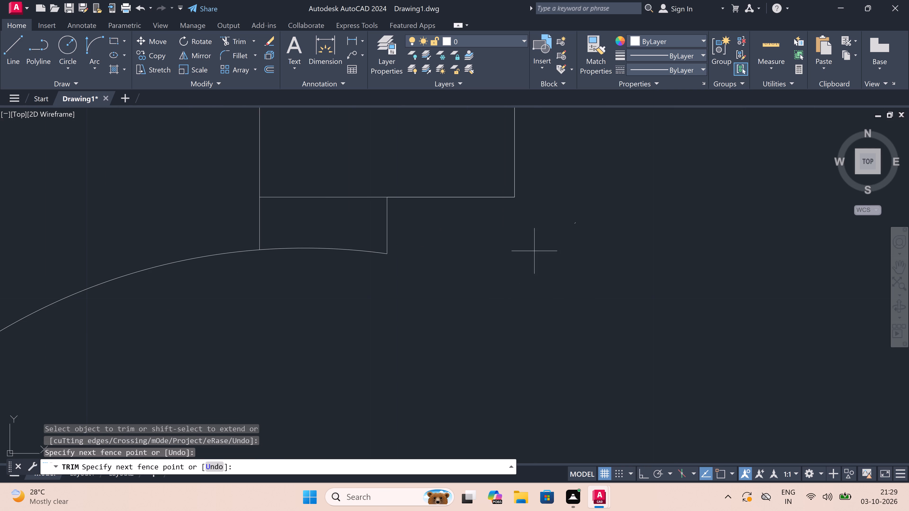
key(Escape)
Examine the whole floor plan, from the new door and lower rooms up to the upper rooms.
scroll(475, 273, down, 7)
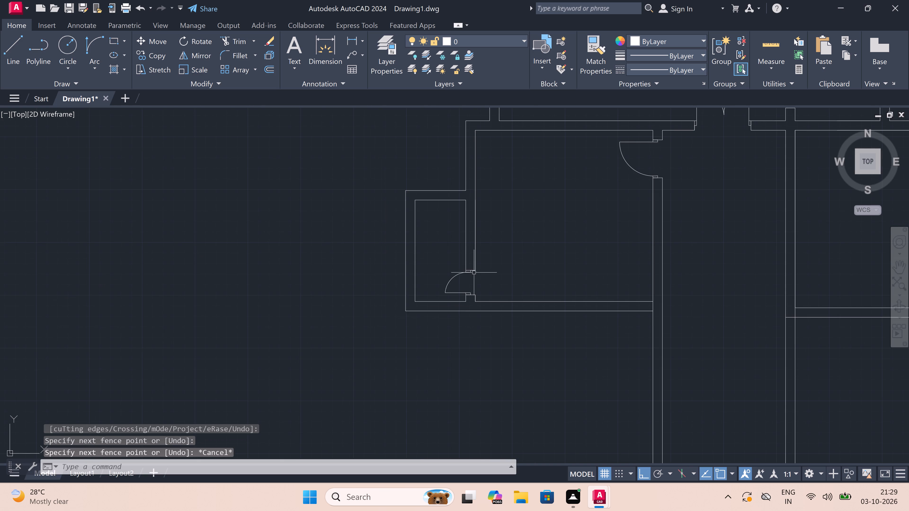
scroll(474, 273, down, 3)
scroll(493, 239, up, 3)
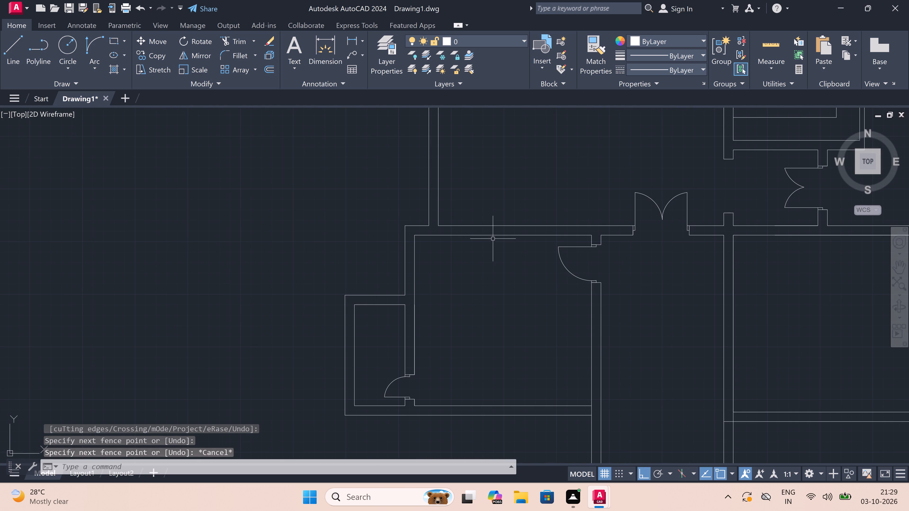
scroll(493, 239, down, 5)
scroll(496, 247, up, 5)
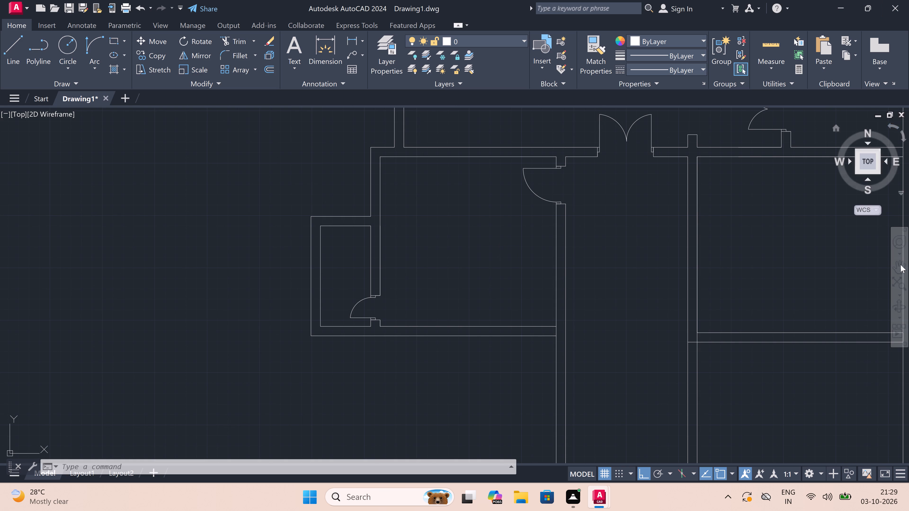
scroll(233, 264, down, 2)
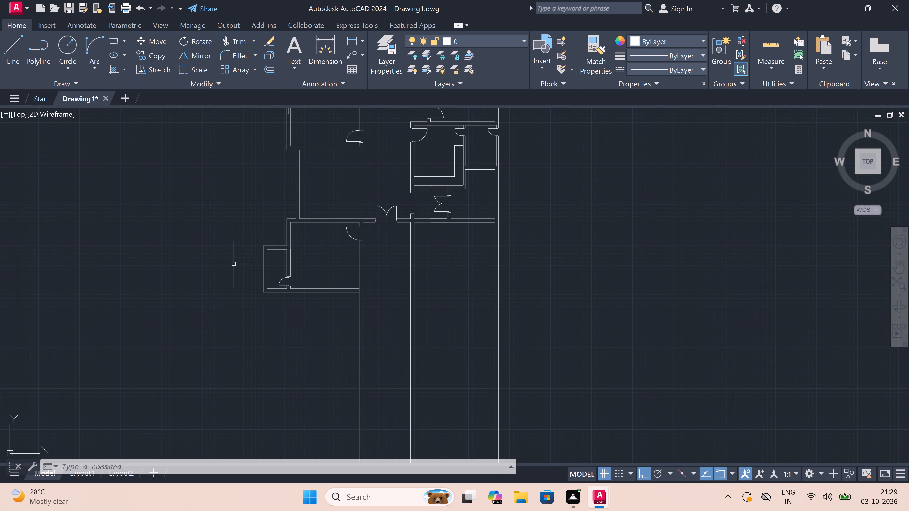
scroll(239, 263, down, 3)
scroll(248, 219, up, 3)
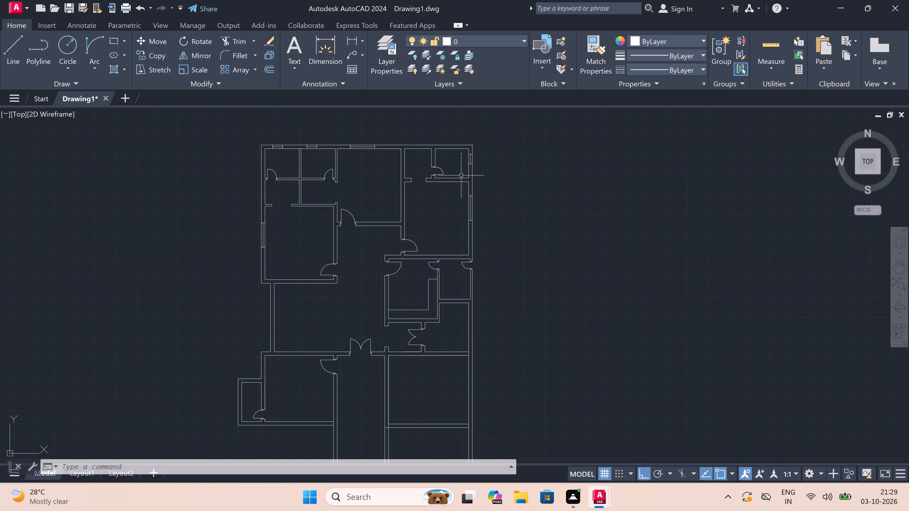
scroll(480, 174, down, 2)
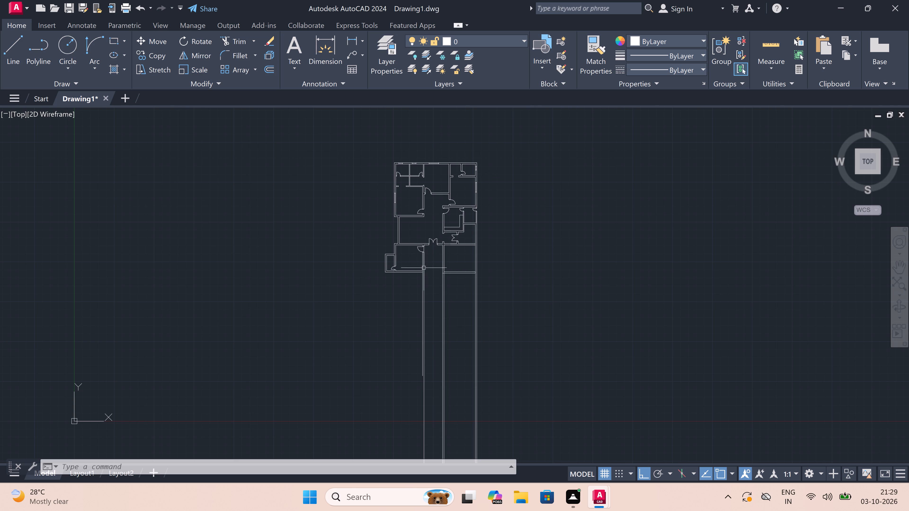
Offset the segments of the lower-left room and projection's outer bottom wall line 12' downward.
scroll(408, 278, up, 5)
scroll(412, 273, down, 2)
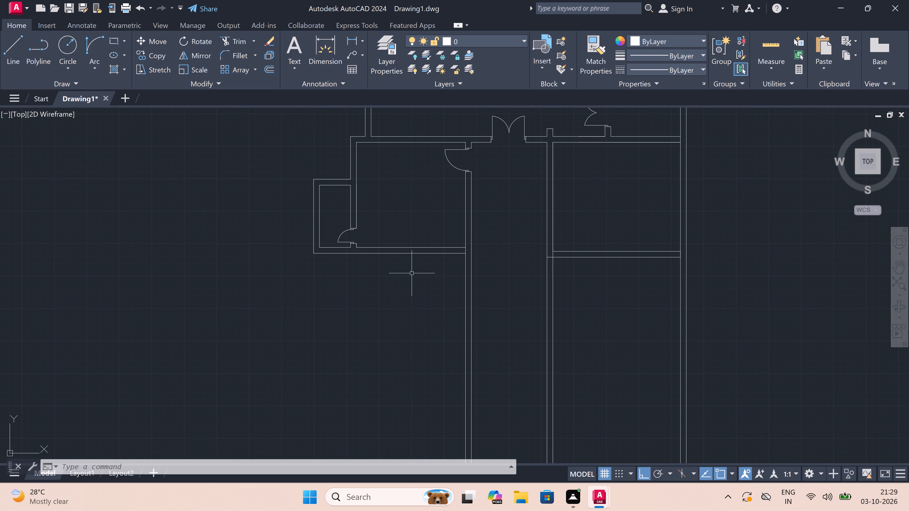
scroll(412, 260, up, 2)
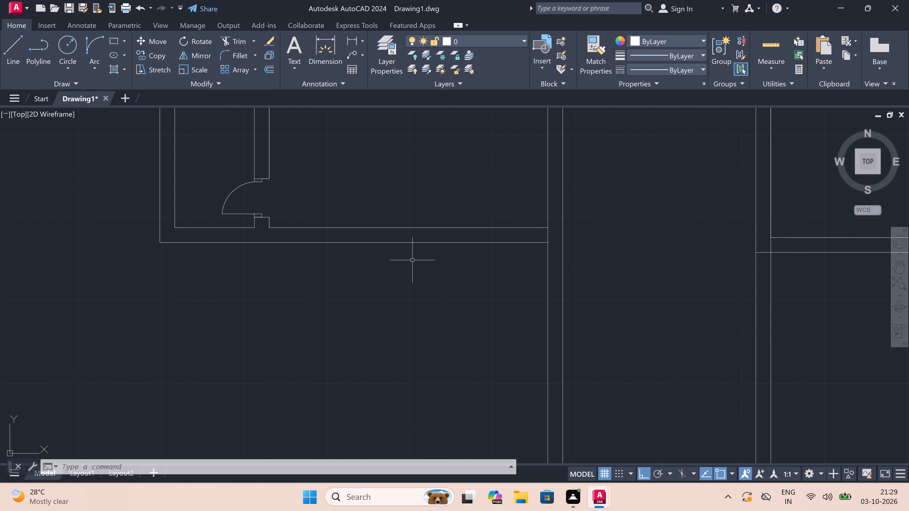
text(o)
key(space)
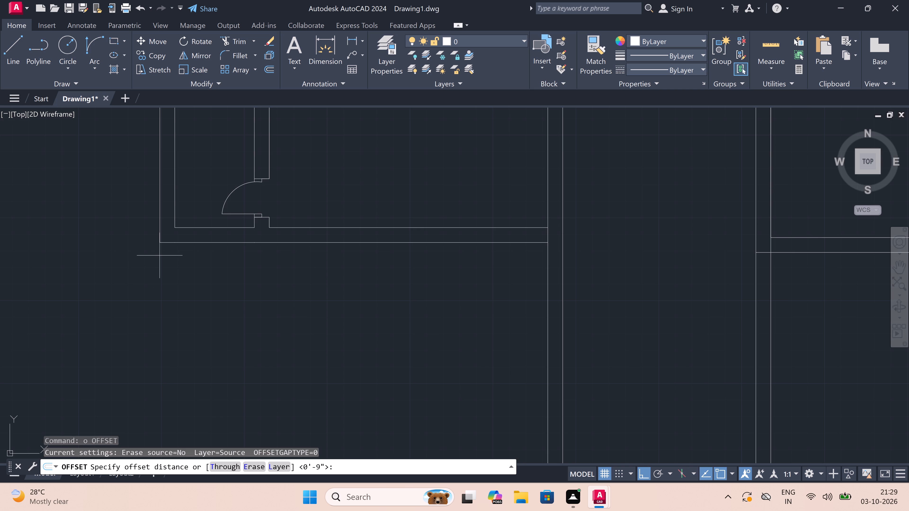
click(158, 241)
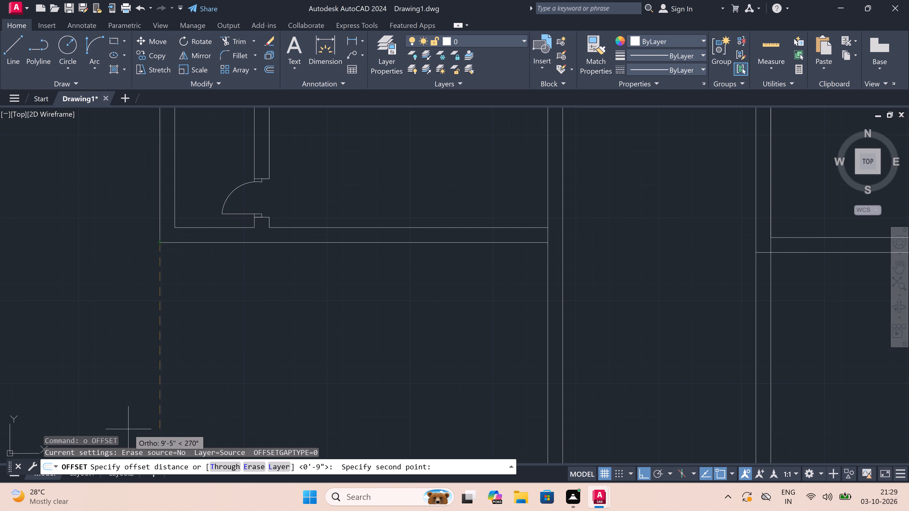
text(12')
key(space)
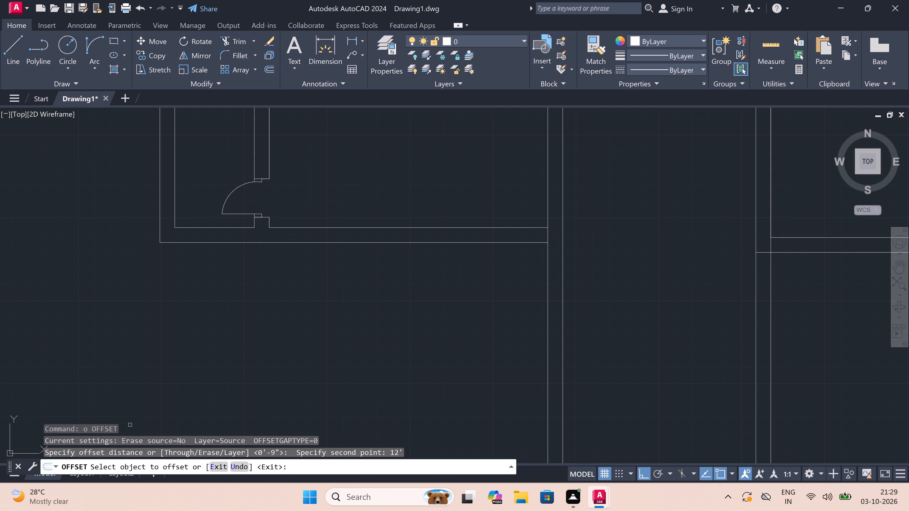
click(338, 242)
click(342, 278)
scroll(342, 278, down, 2)
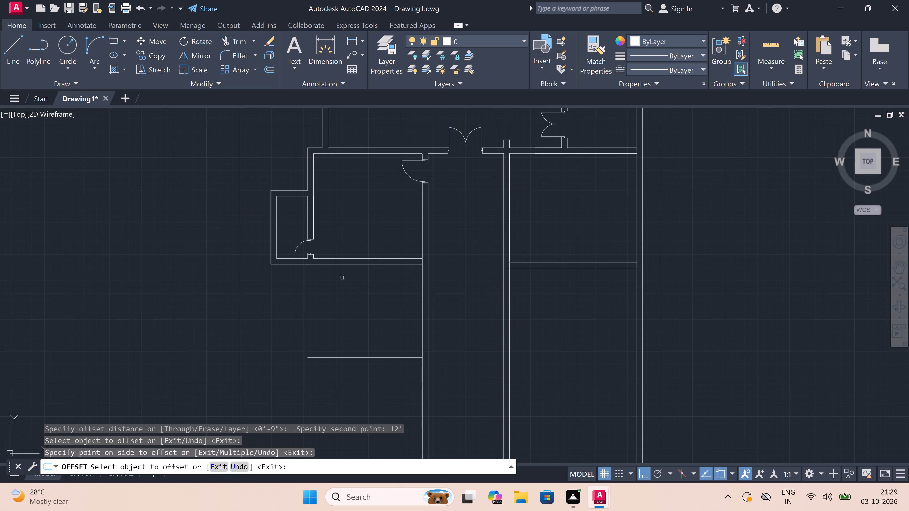
click(300, 264)
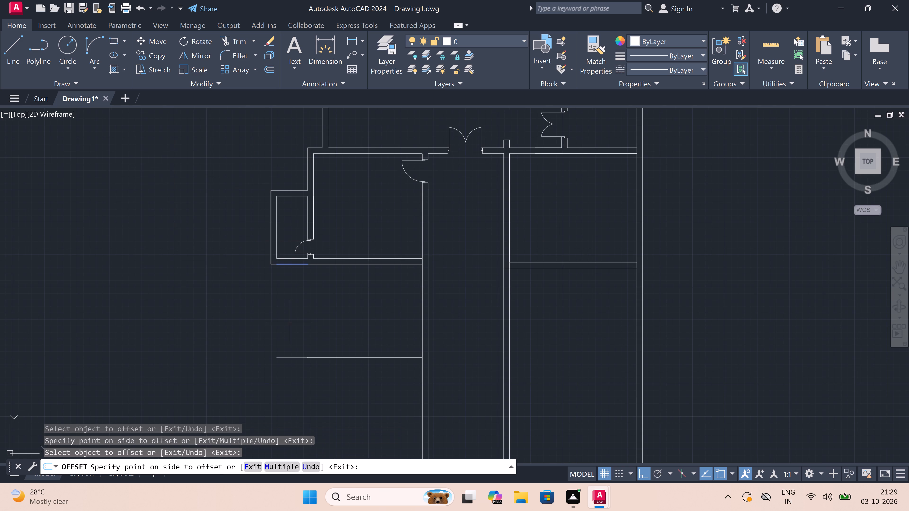
double_click(289, 323)
scroll(265, 269, up, 3)
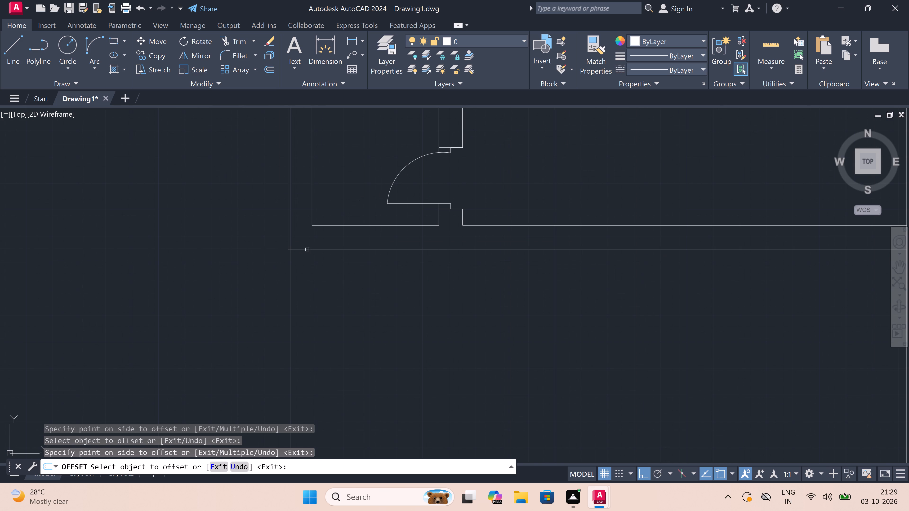
click(307, 250)
click(307, 326)
scroll(308, 325, down, 4)
scroll(316, 369, up, 1)
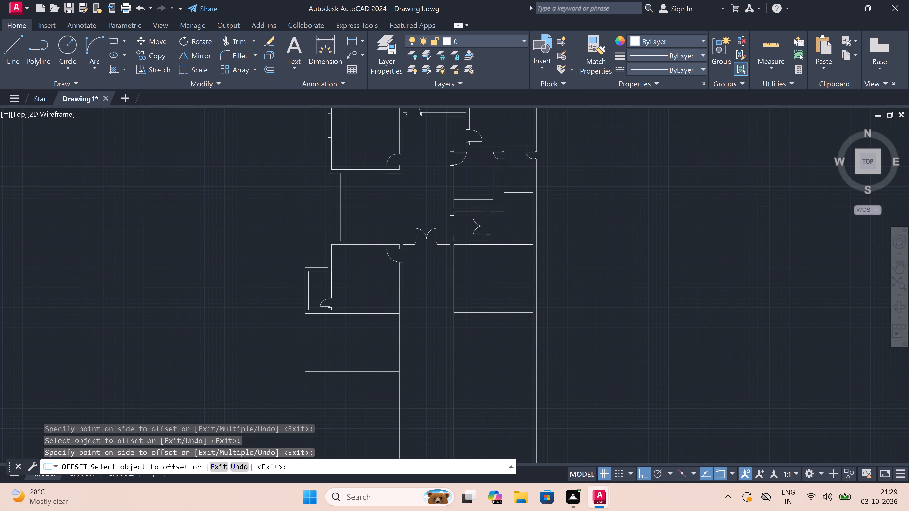
scroll(316, 369, up, 1)
key(Escape)
Offset all three segments of the new room's bottom wall line 9" downward to form the wall thickness.
key(space)
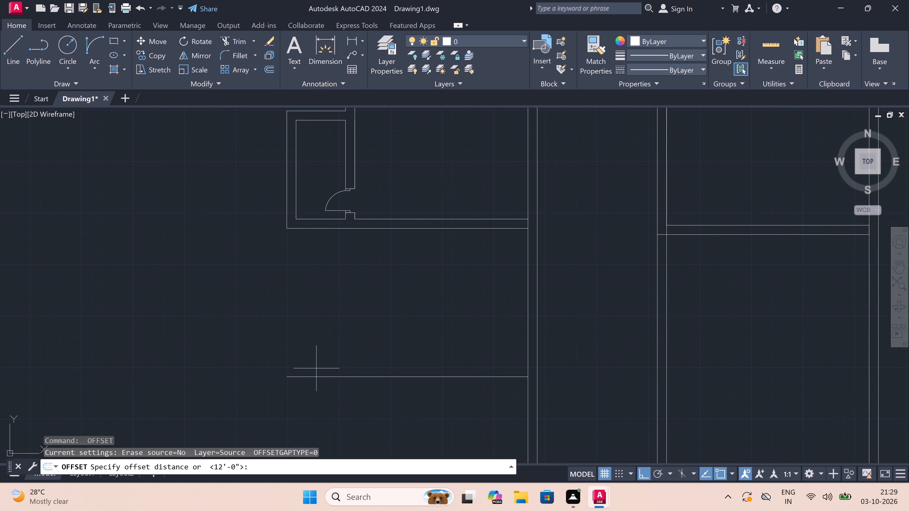
click(320, 376)
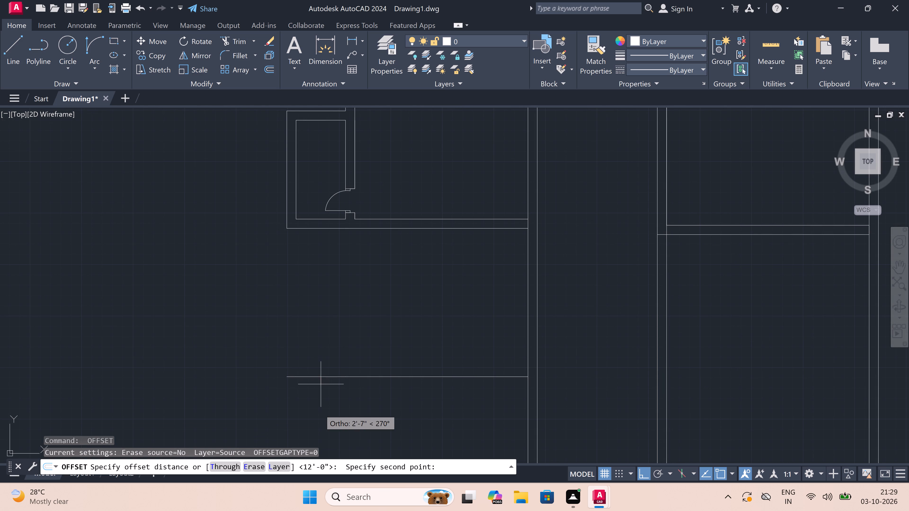
scroll(327, 376, down, 3)
scroll(323, 383, up, 4)
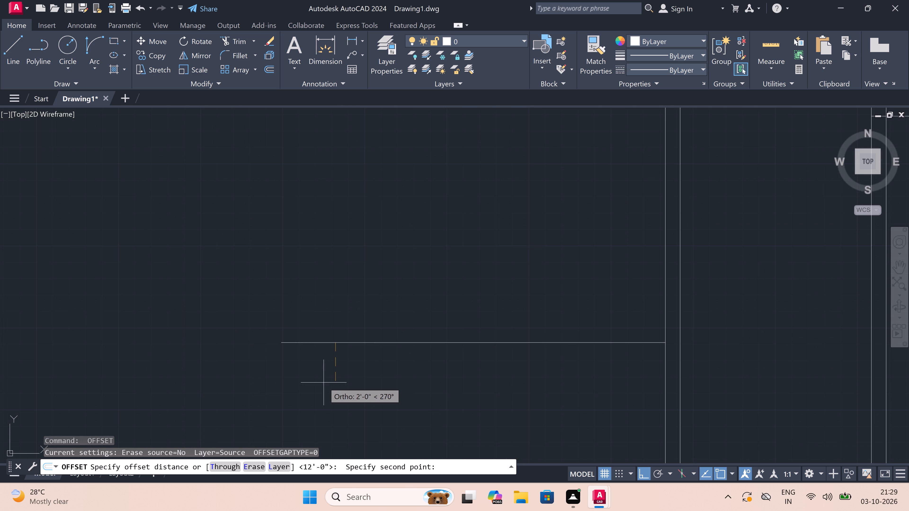
scroll(324, 382, down, 2)
scroll(324, 382, up, 2)
scroll(324, 382, down, 1)
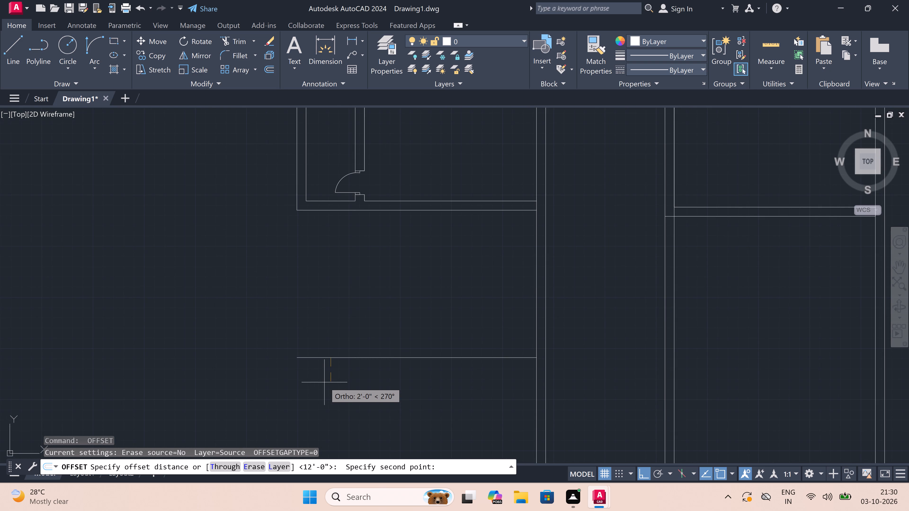
key(9)
text(")
key(space)
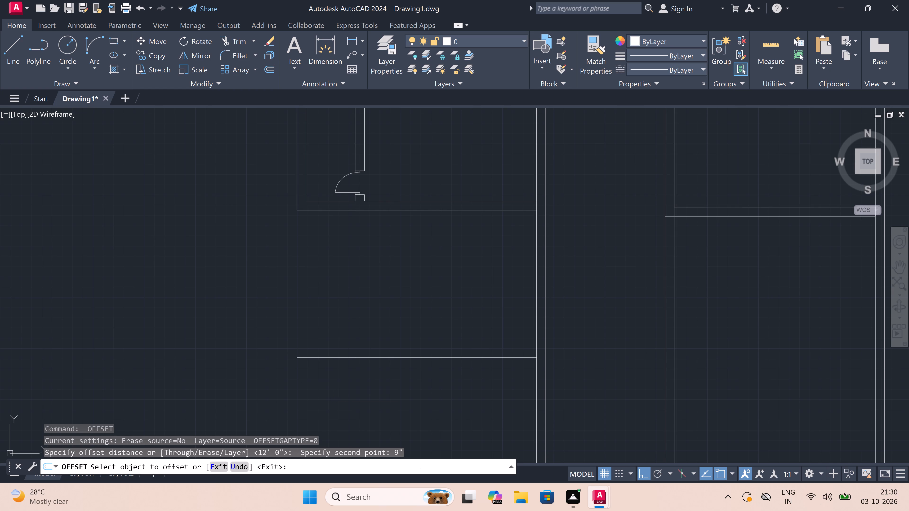
double_click(331, 357)
click(329, 391)
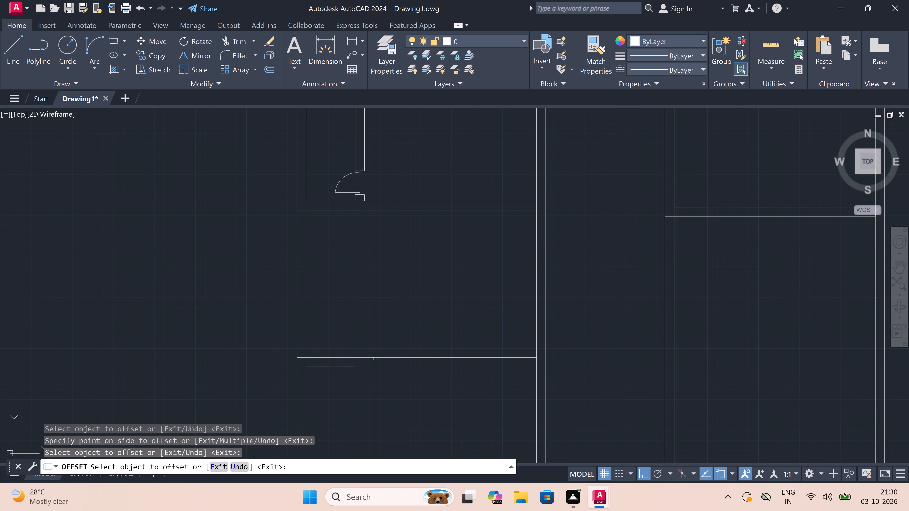
click(380, 358)
click(377, 392)
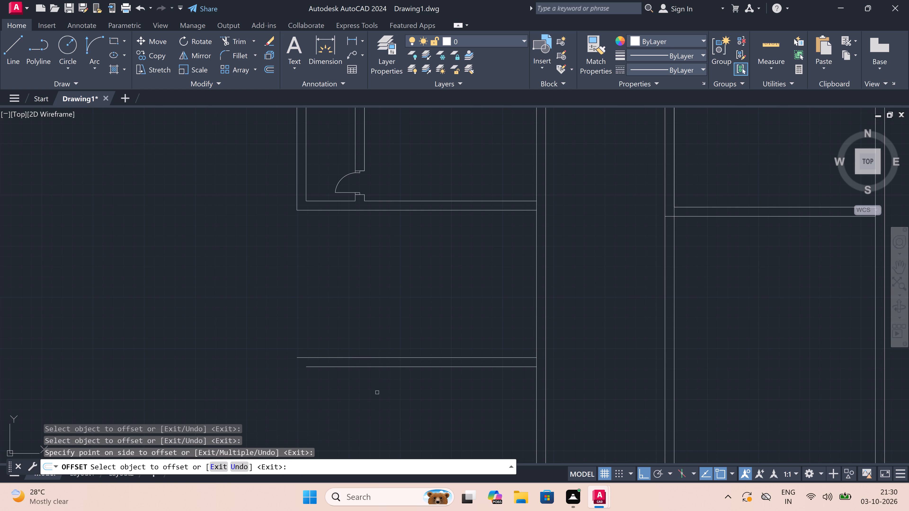
scroll(290, 364, up, 2)
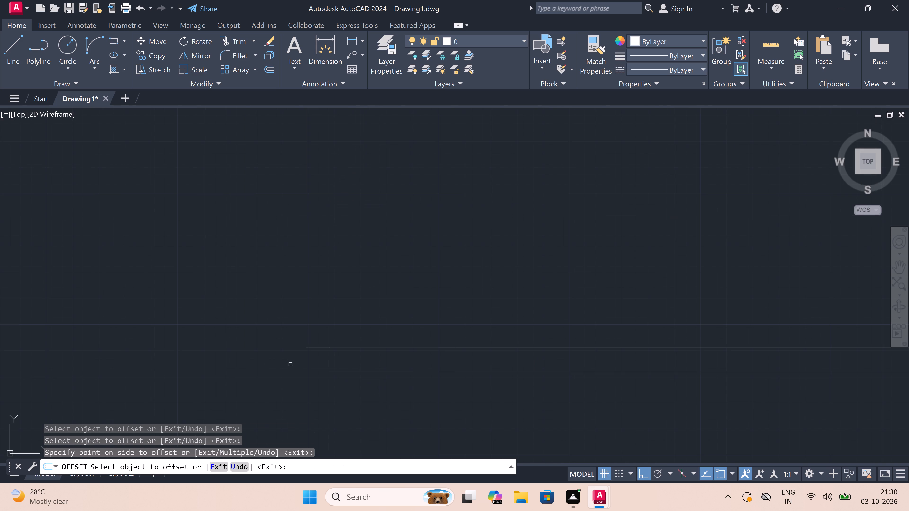
click(317, 348)
click(312, 406)
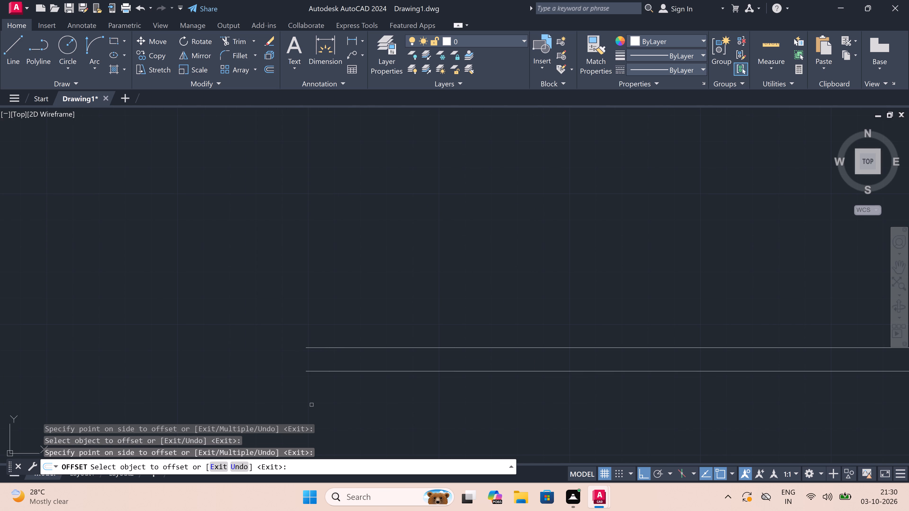
key(Escape)
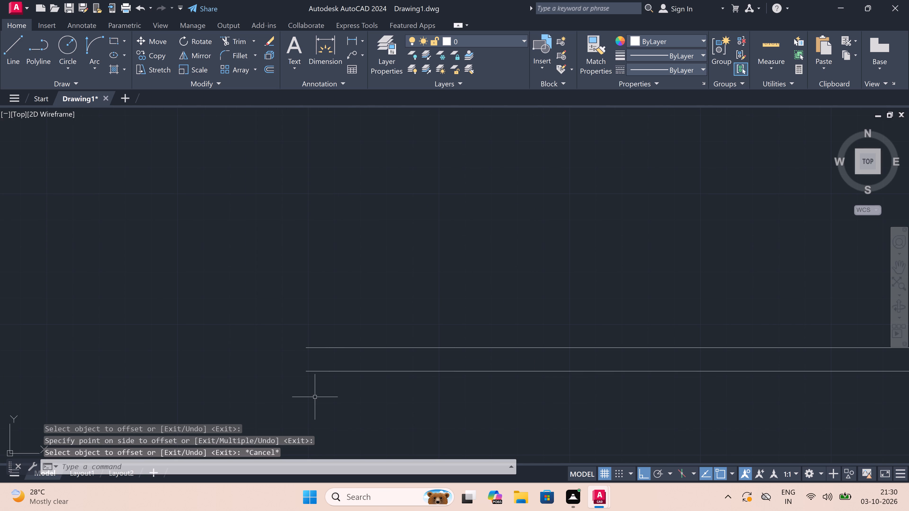
Draw the new room's left wall from the projection's bottom-left corner to the lower wall line, 9" across, and back up to the projection's bottom wall.
text(l)
key(space)
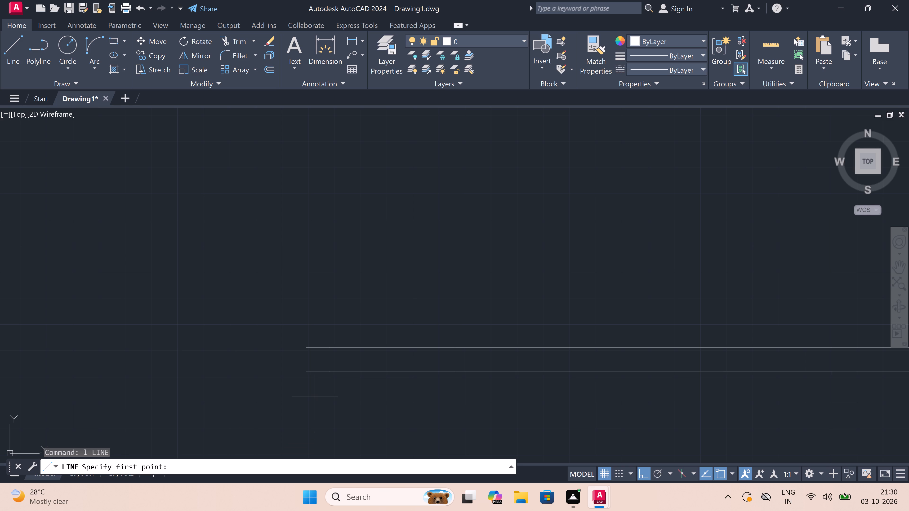
scroll(315, 397, down, 3)
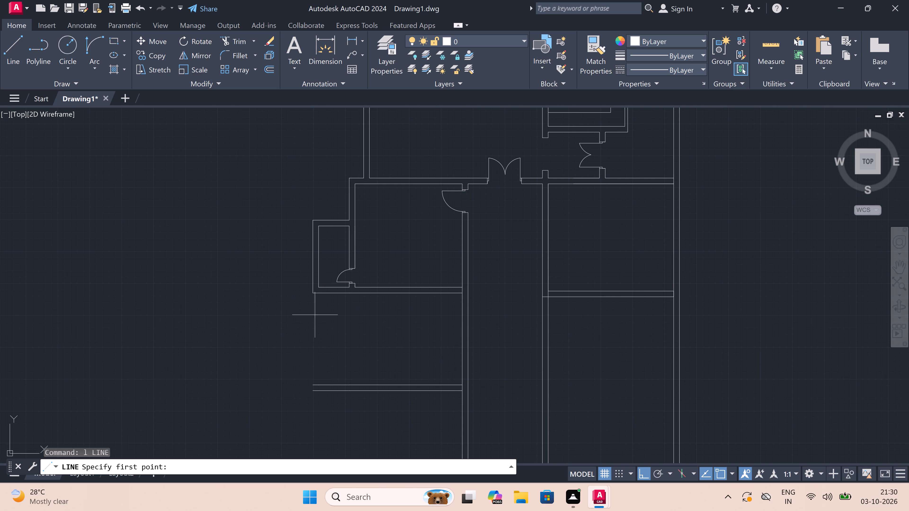
click(312, 294)
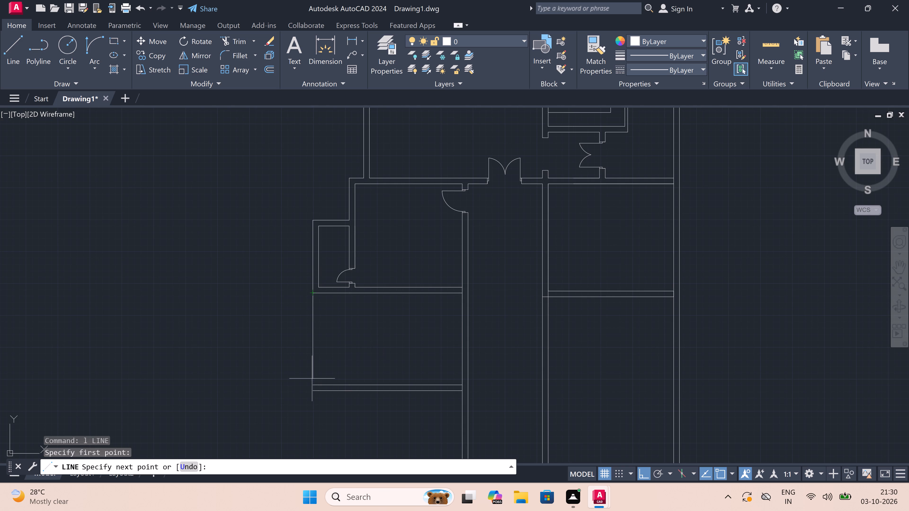
click(313, 390)
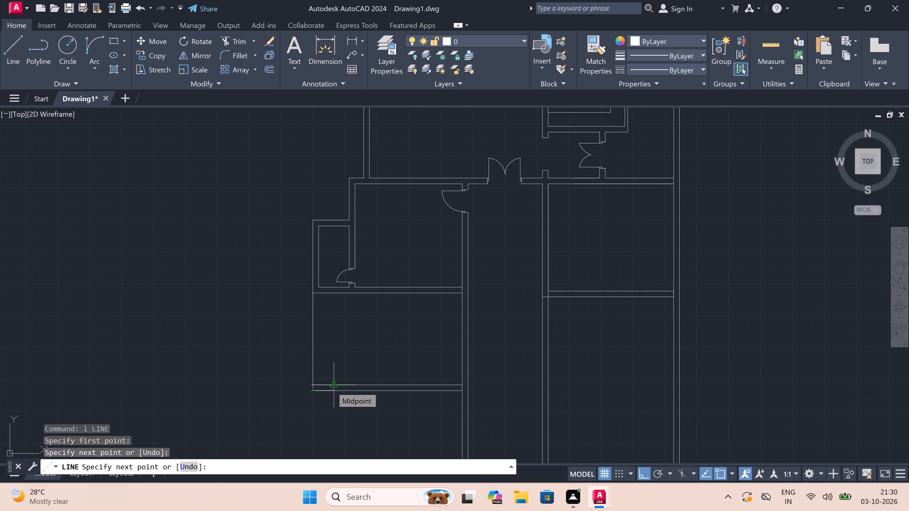
key(9)
text(")
key(space)
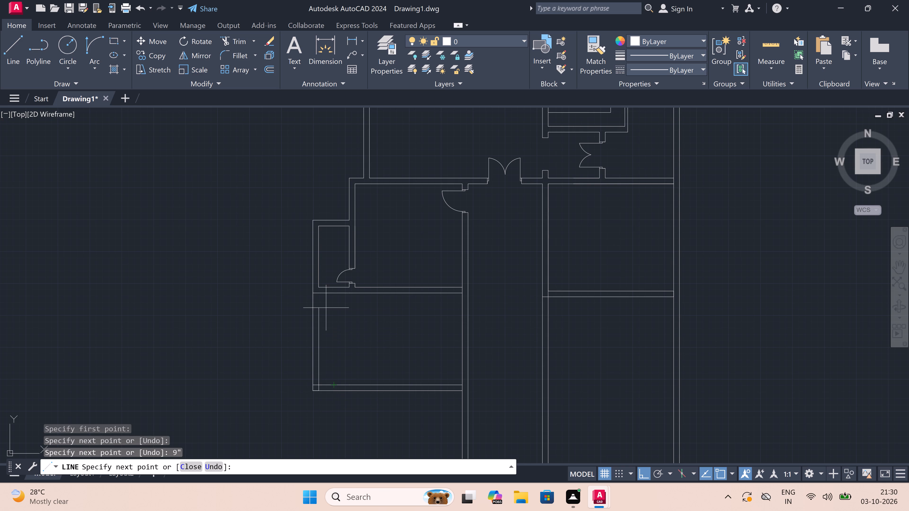
scroll(314, 295, up, 3)
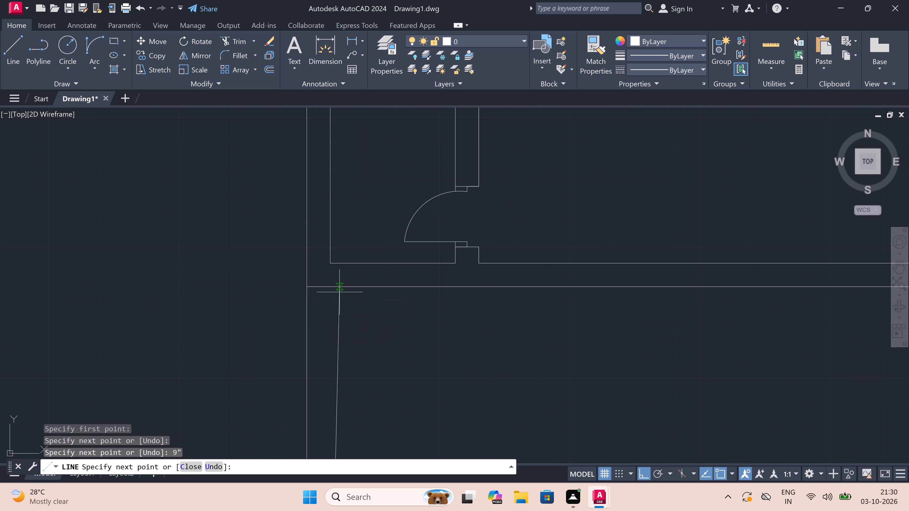
click(329, 283)
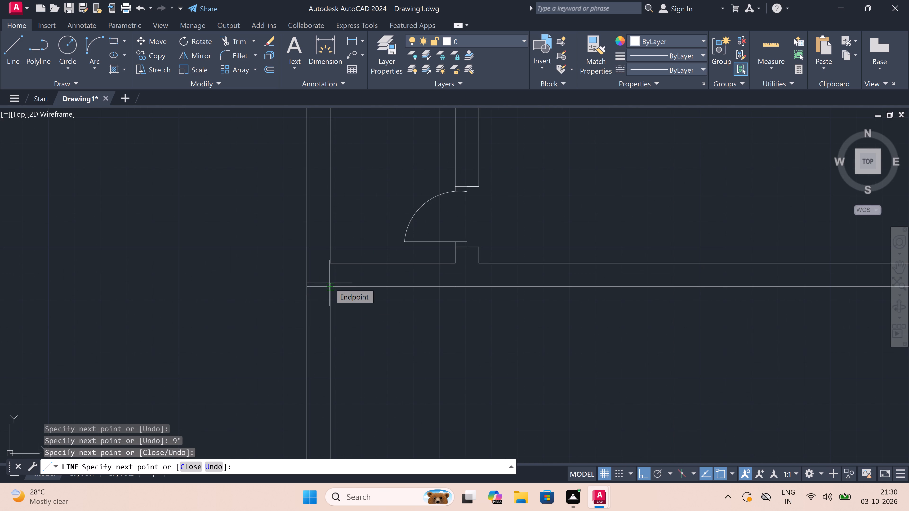
key(Escape)
Draw the upper door jamb across the new room's right wall, with a 2" stop down from its midpoint and a 3' leaf into the room.
key(space)
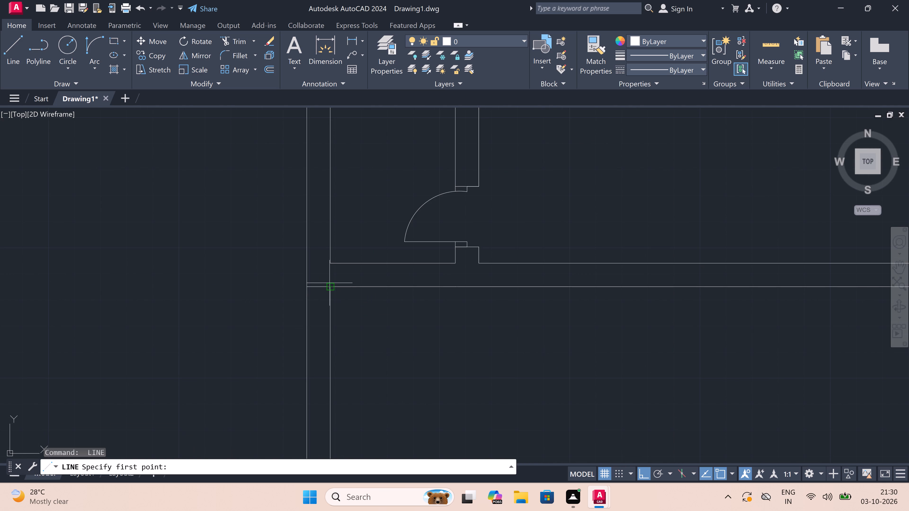
scroll(330, 283, down, 4)
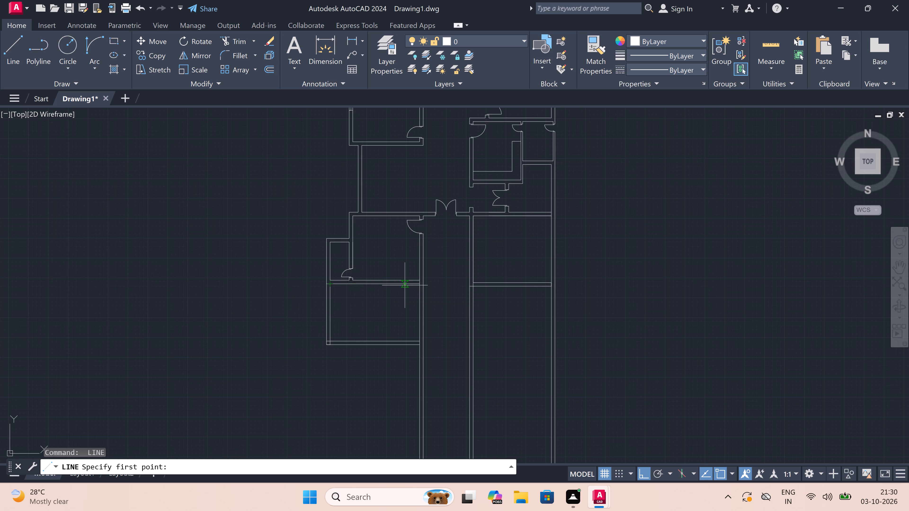
scroll(422, 288, up, 4)
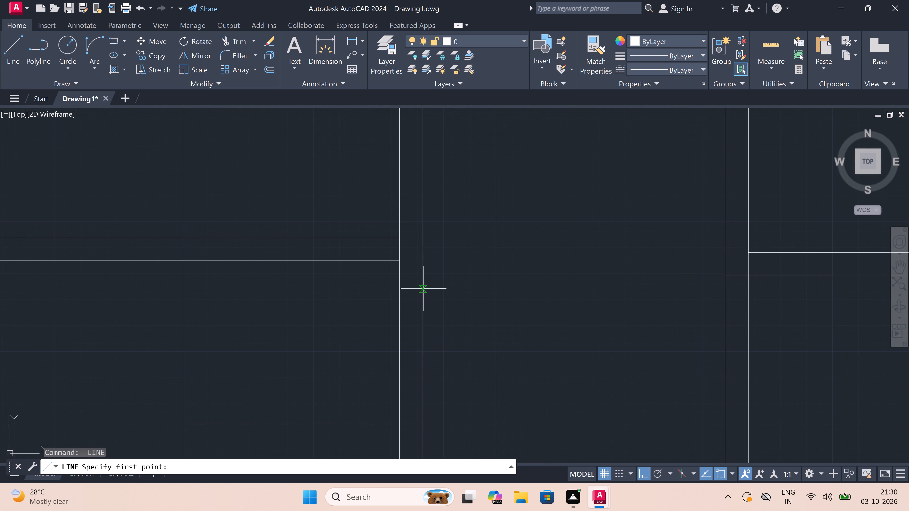
click(396, 283)
double_click(416, 286)
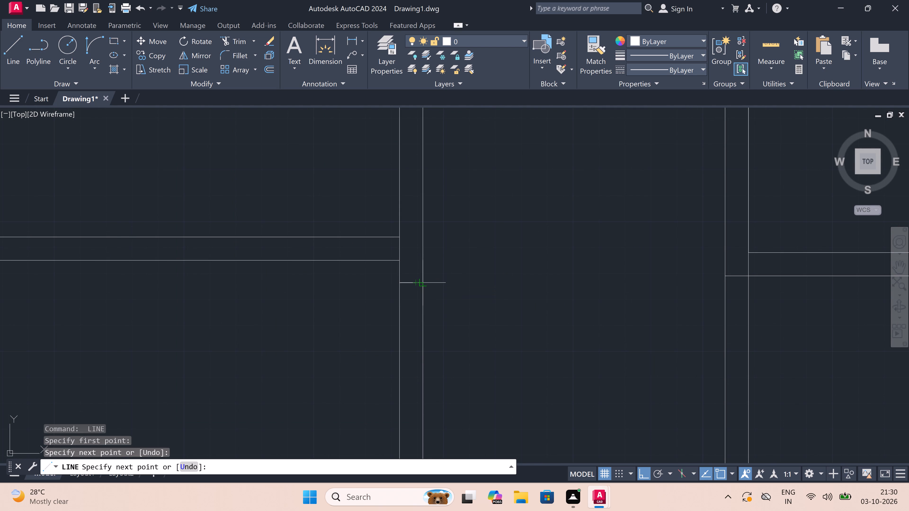
click(425, 283)
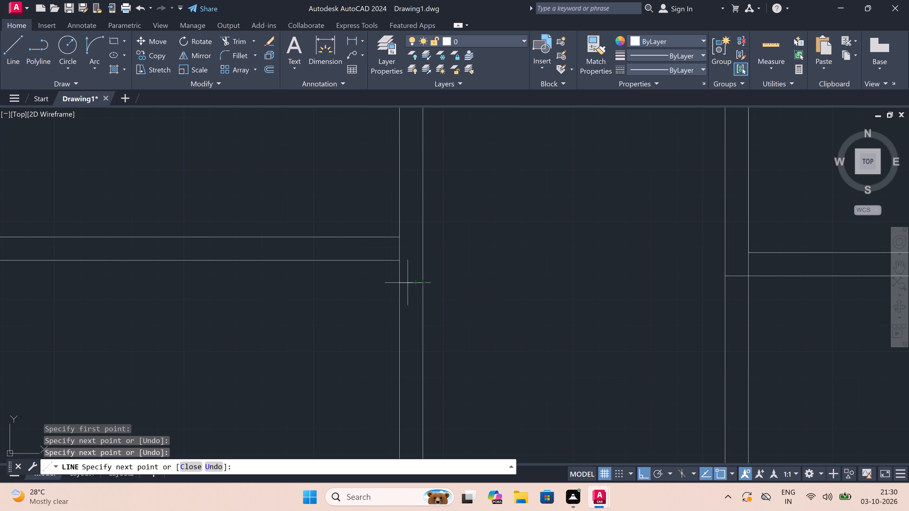
scroll(407, 281, up, 2)
click(416, 283)
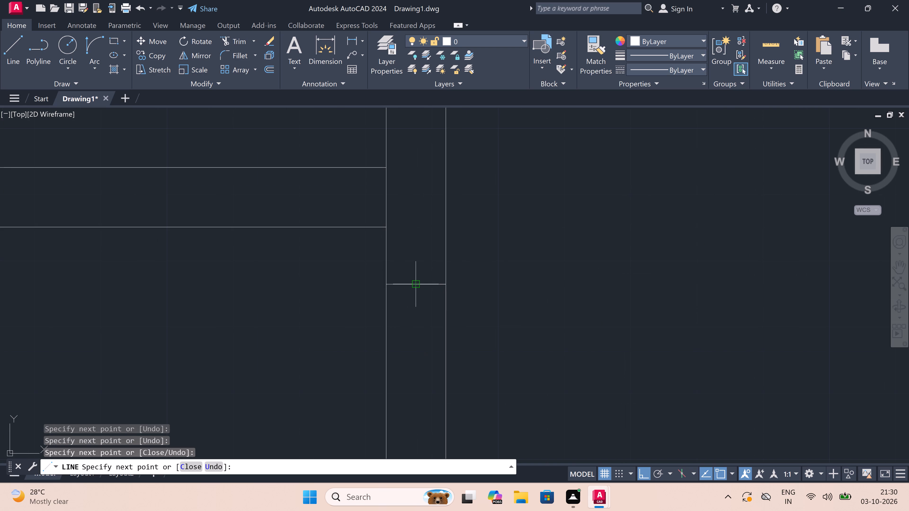
text(2")
key(space)
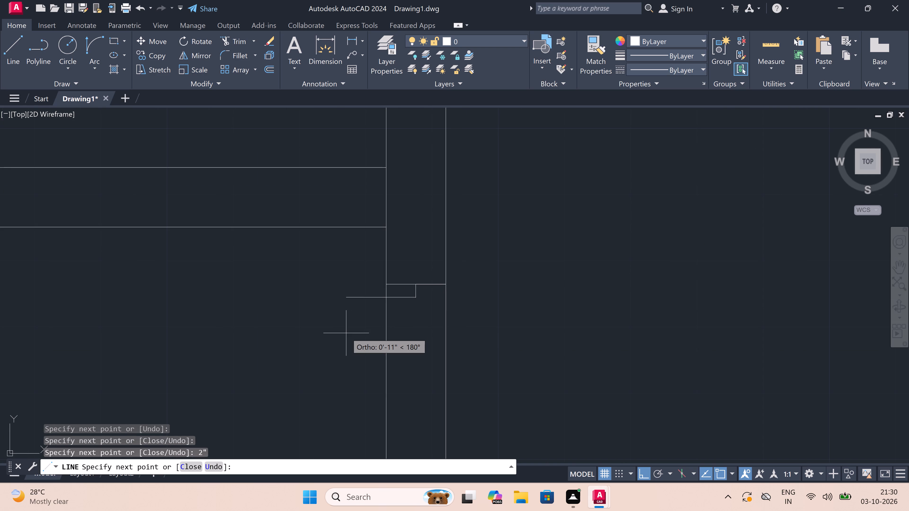
text(3')
key(space)
key(Escape)
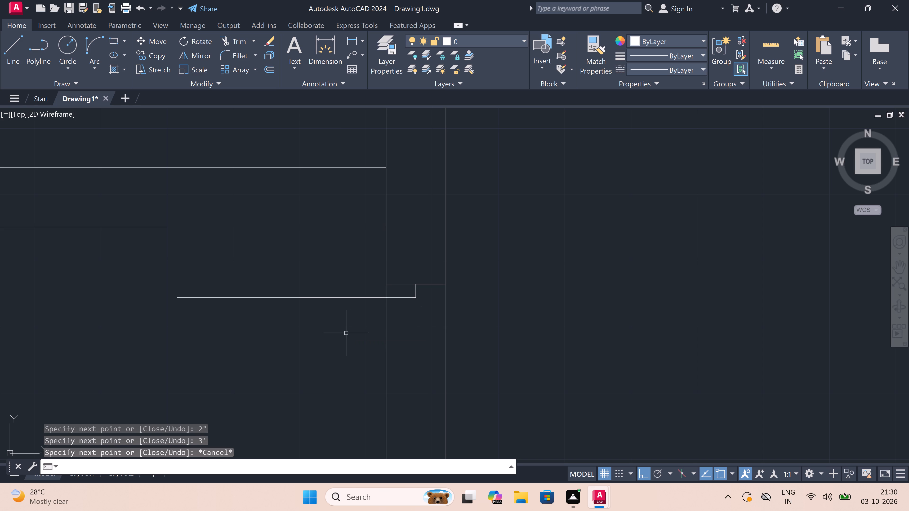
Draw the lower door jamb across the same wall below the leaf, with a 2" stop rising from its midpoint.
scroll(358, 310, down, 4)
scroll(352, 348, up, 2)
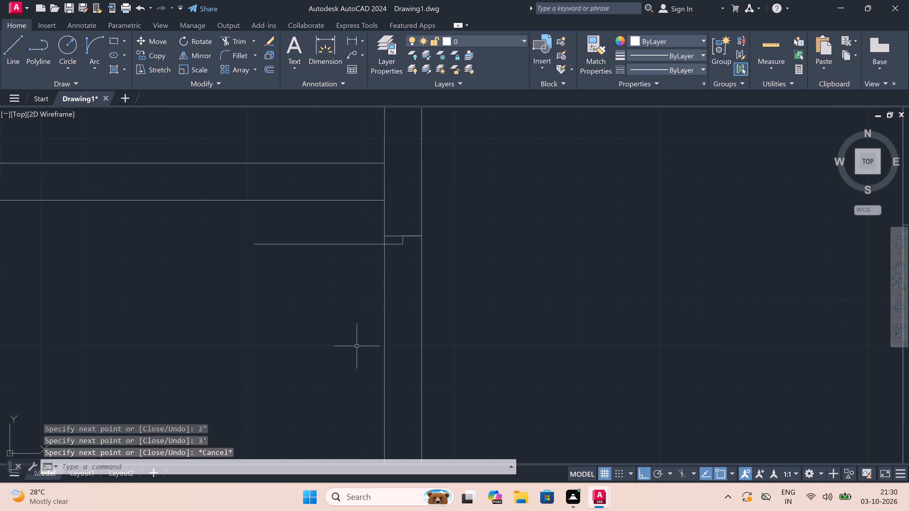
key(space)
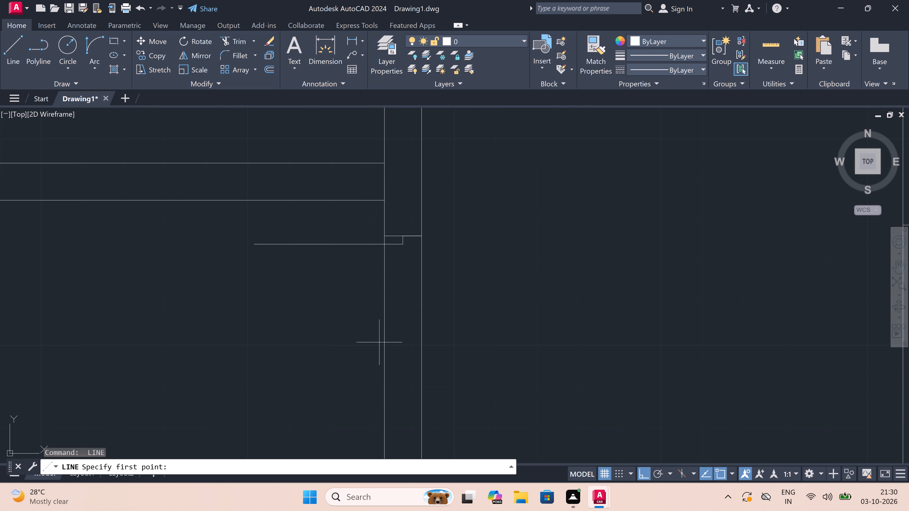
click(382, 354)
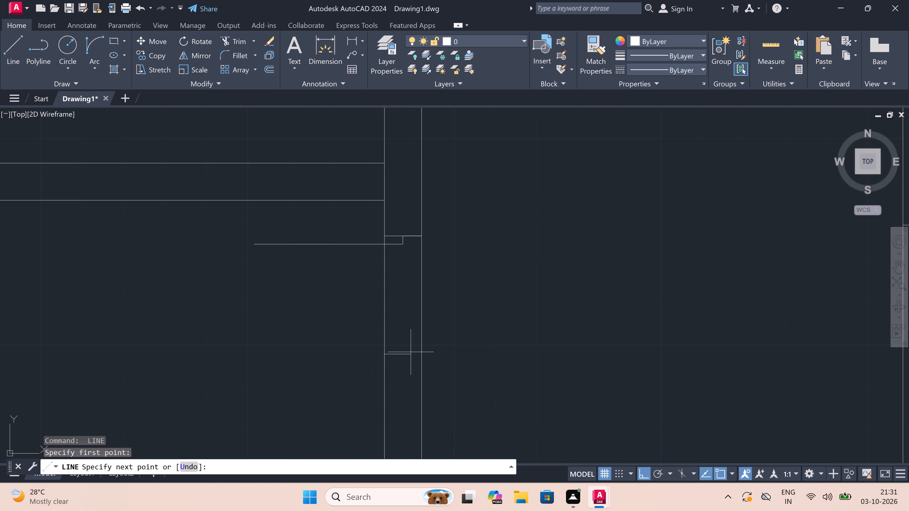
click(419, 359)
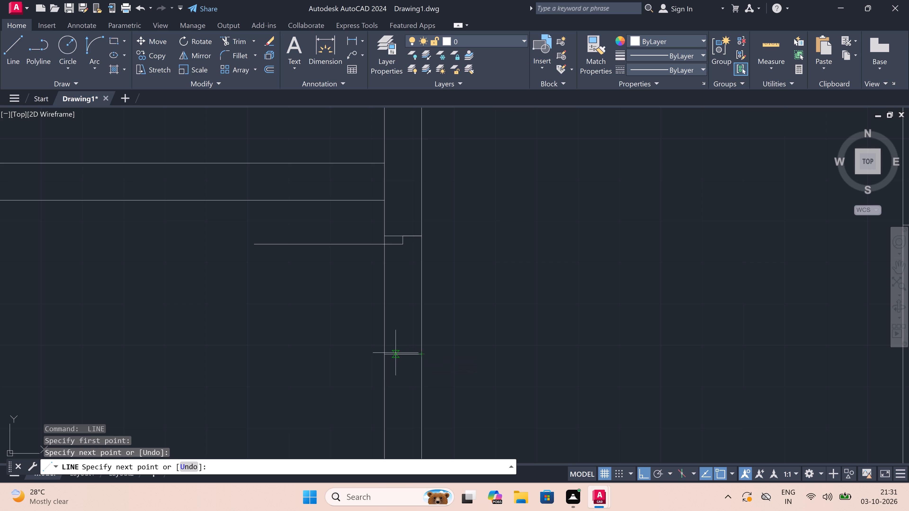
click(402, 354)
text(2")
key(space)
key(Escape)
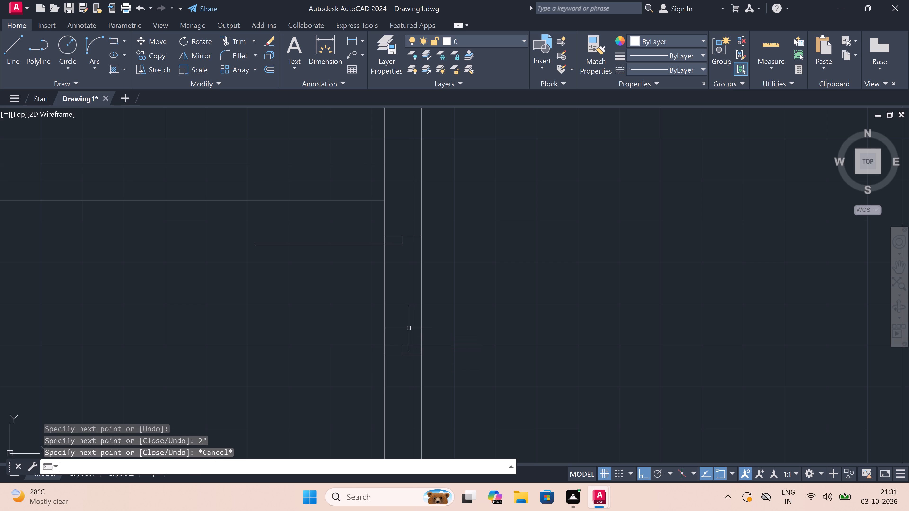
Draw the door swing arc from the free end of the lower-left room's door leaf to the tip of the lower jamb stop.
drag(92, 35, 92, 37)
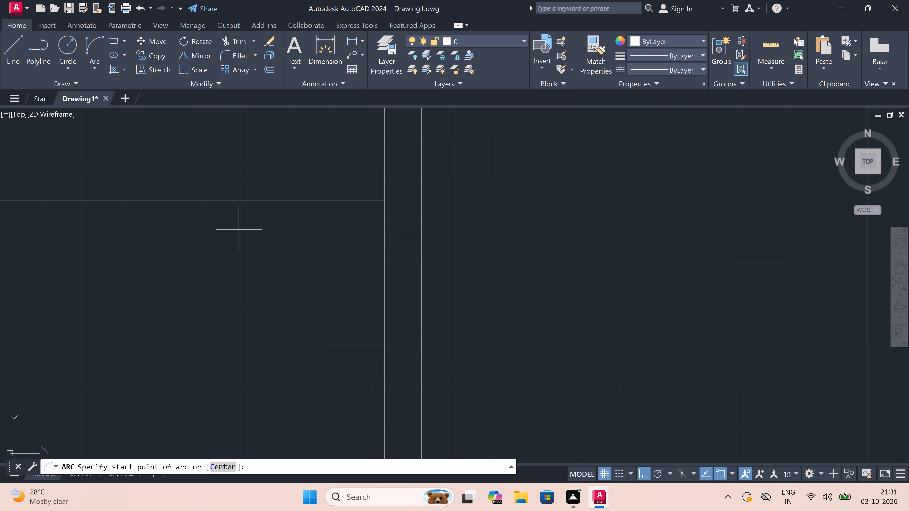
click(256, 244)
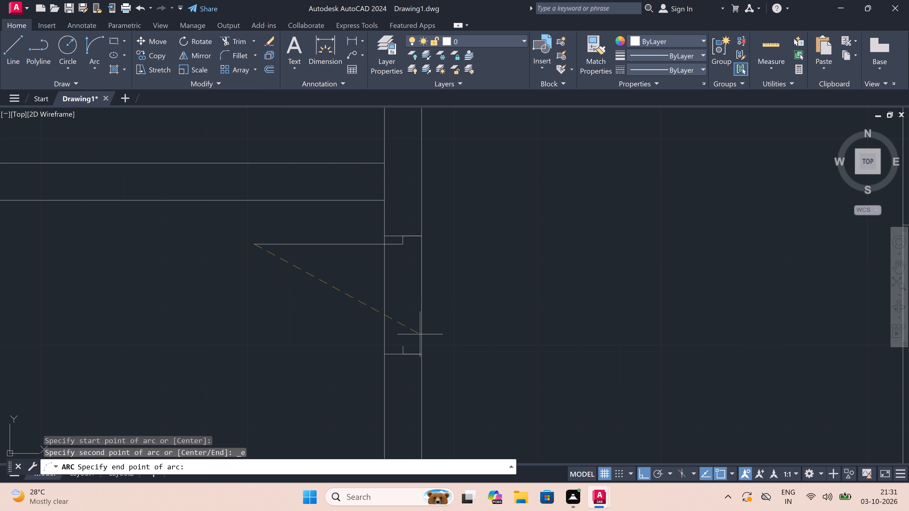
click(404, 344)
click(374, 406)
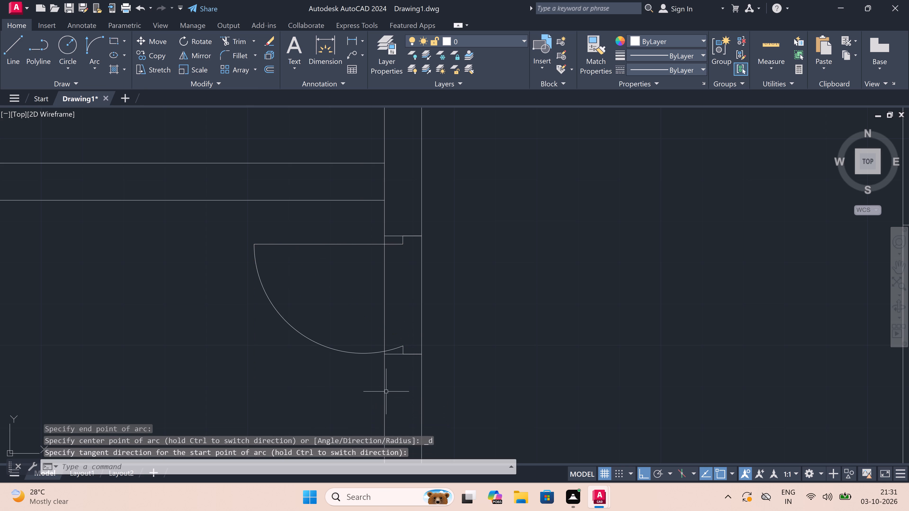
Trim both right-wall lines of the lower-left room out of the door opening between the two jambs.
text(tr)
key(space)
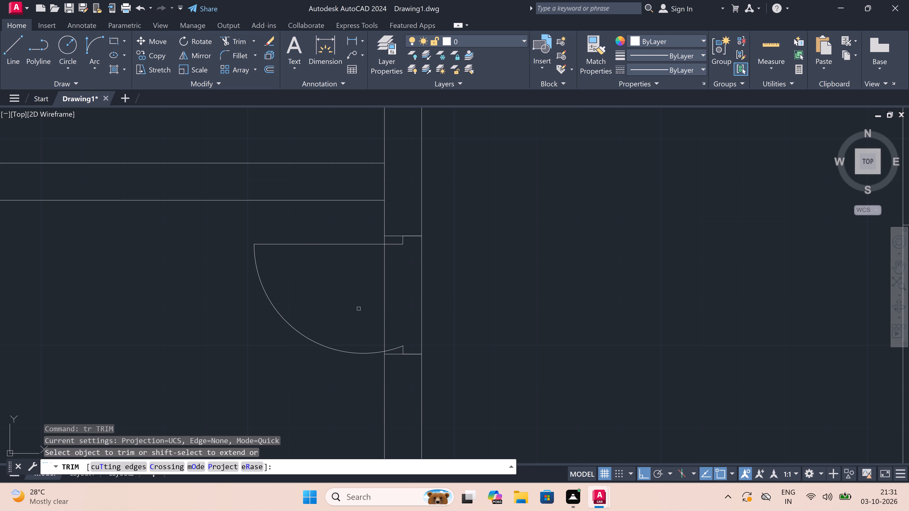
double_click(357, 309)
click(362, 308)
click(454, 298)
Trim the right wall's inner line between the two dividing-wall lines just above the new door.
scroll(379, 292, down, 3)
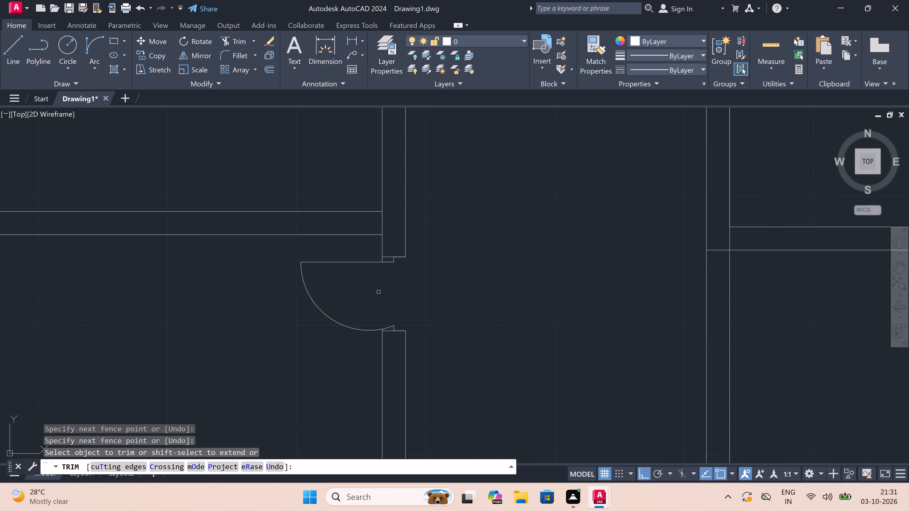
scroll(378, 273, up, 3)
click(377, 250)
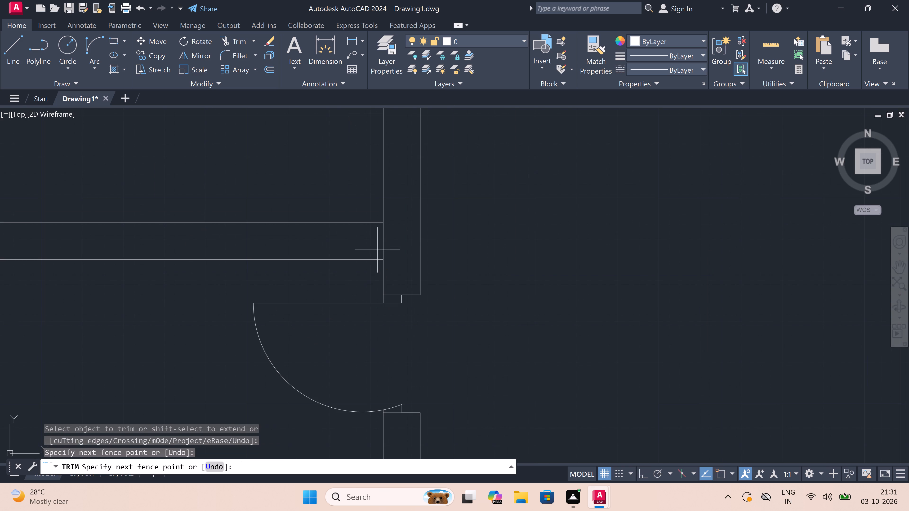
click(419, 235)
Trim the overlapping wall lines at the lower-left room's bottom-left corner and at its top-left wall junction.
scroll(404, 239, down, 6)
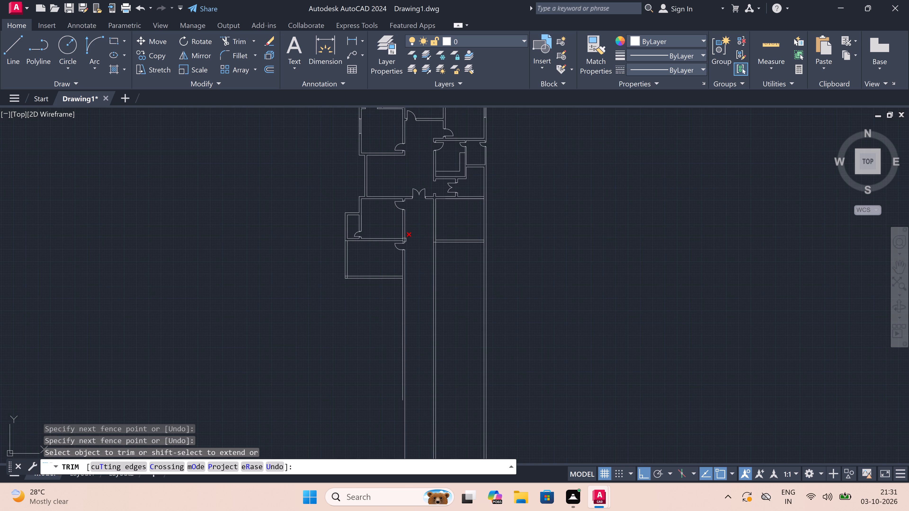
scroll(413, 255, up, 3)
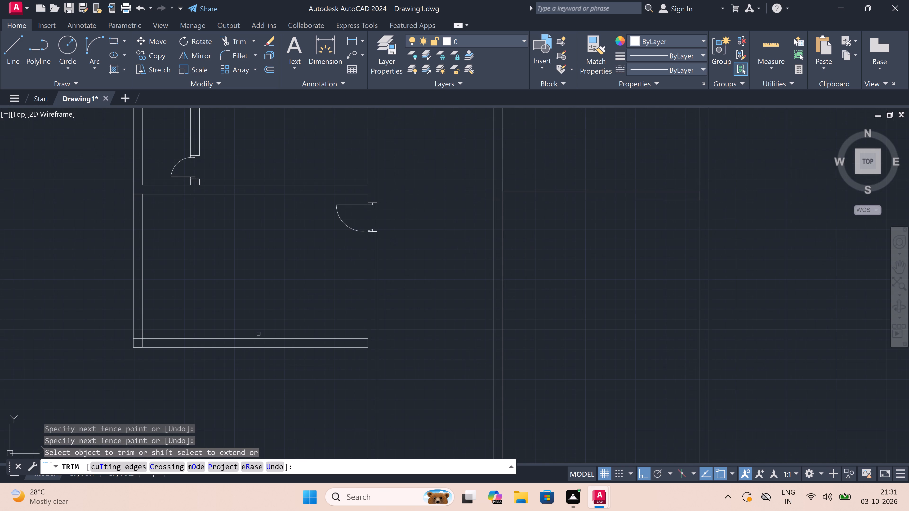
scroll(111, 355, up, 4)
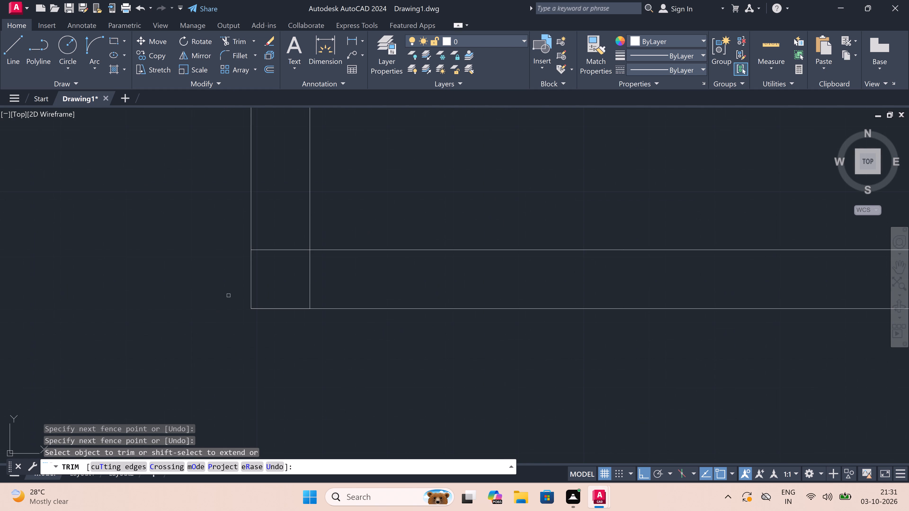
click(271, 239)
double_click(277, 283)
double_click(276, 283)
click(340, 276)
scroll(340, 276, down, 6)
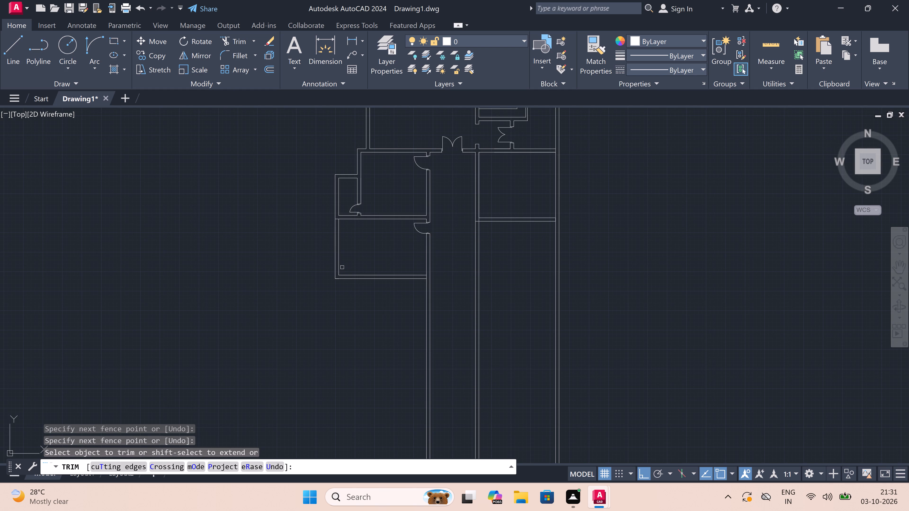
scroll(344, 213, up, 6)
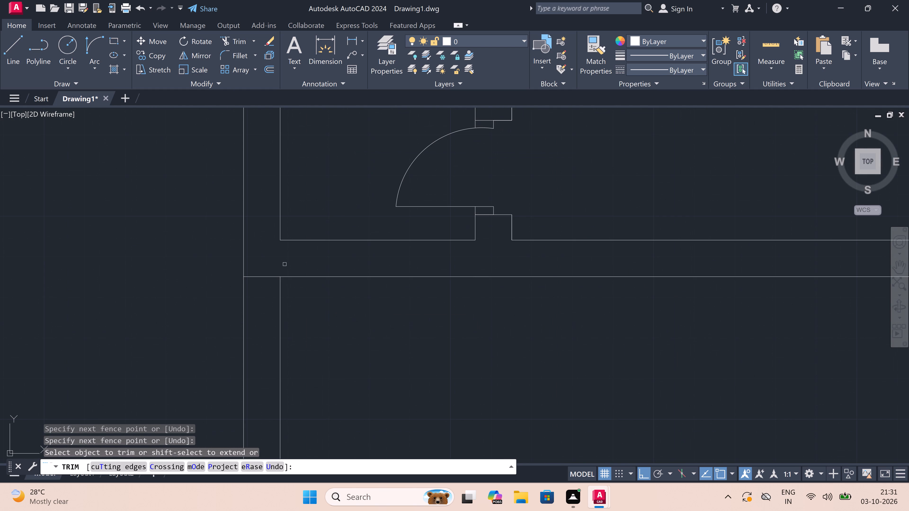
click(259, 262)
double_click(255, 303)
Trim off both lines of the corridor's right wall below the right-hand room's bottom wall.
scroll(279, 271, down, 4)
scroll(332, 275, down, 3)
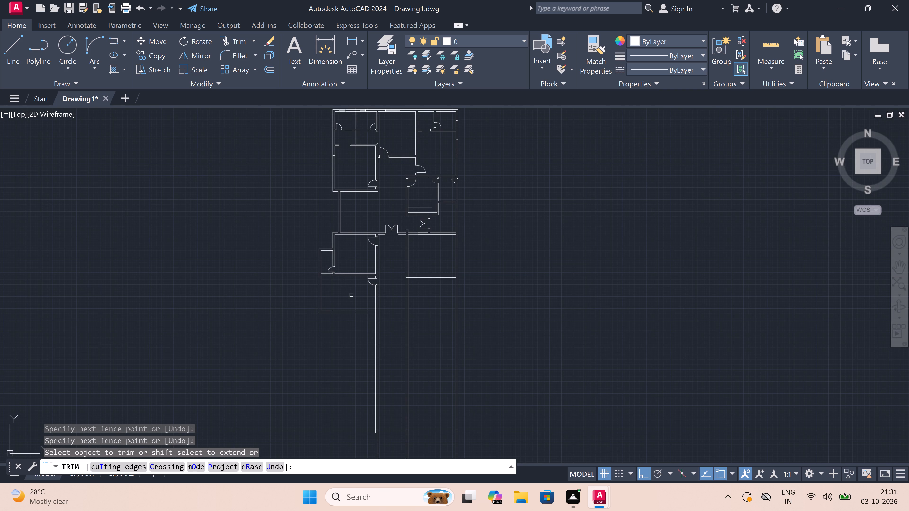
scroll(378, 304, up, 3)
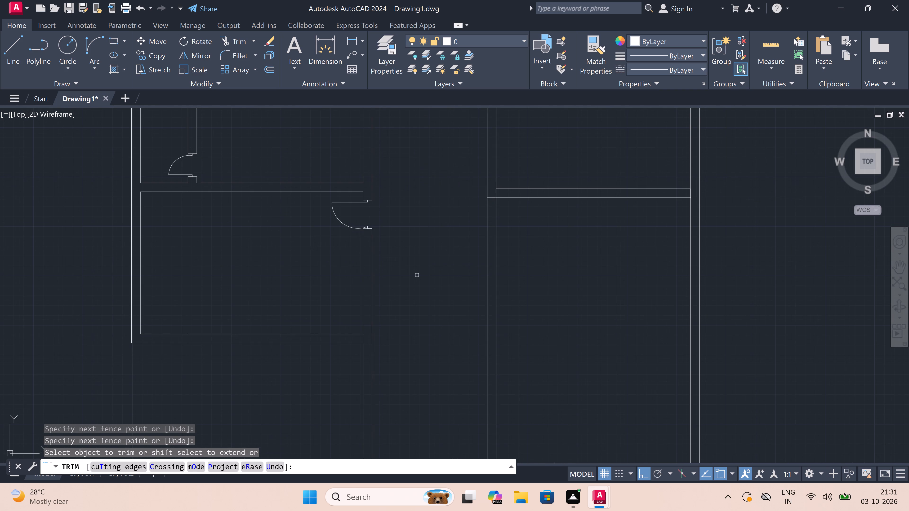
click(507, 268)
click(411, 266)
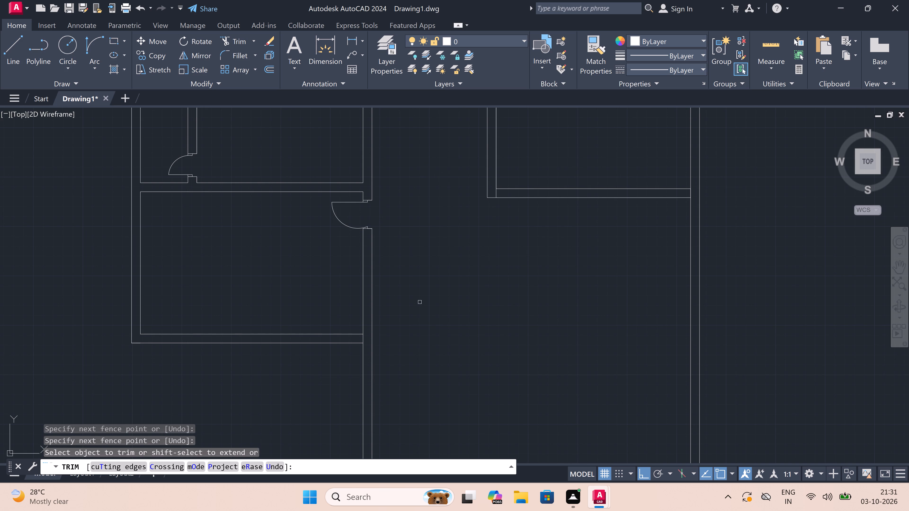
key(Escape)
Offset the lower line of the right-hand room's bottom wall 8'6" downward.
text(o)
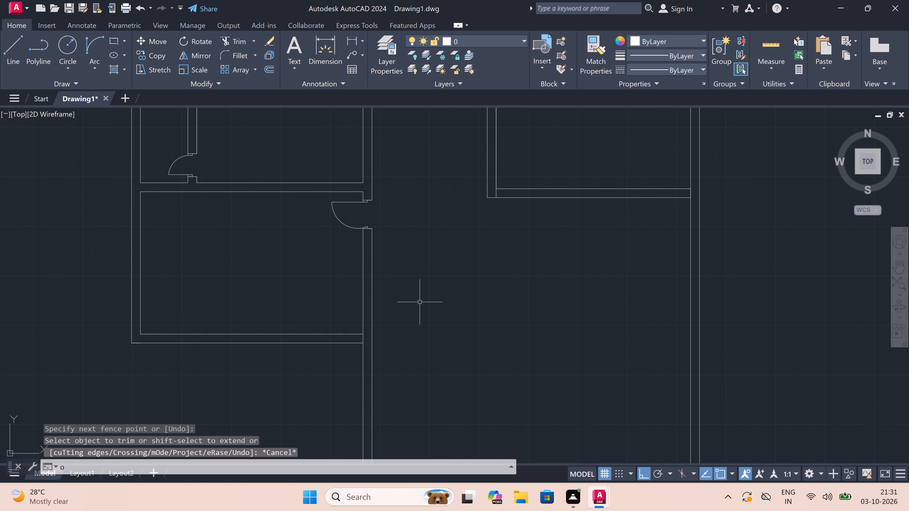
key(space)
scroll(420, 302, down, 3)
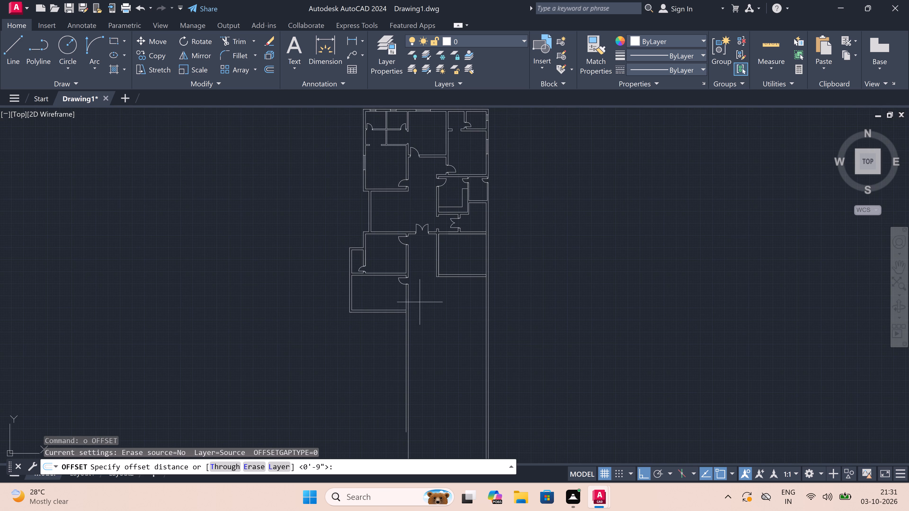
scroll(430, 286, up, 2)
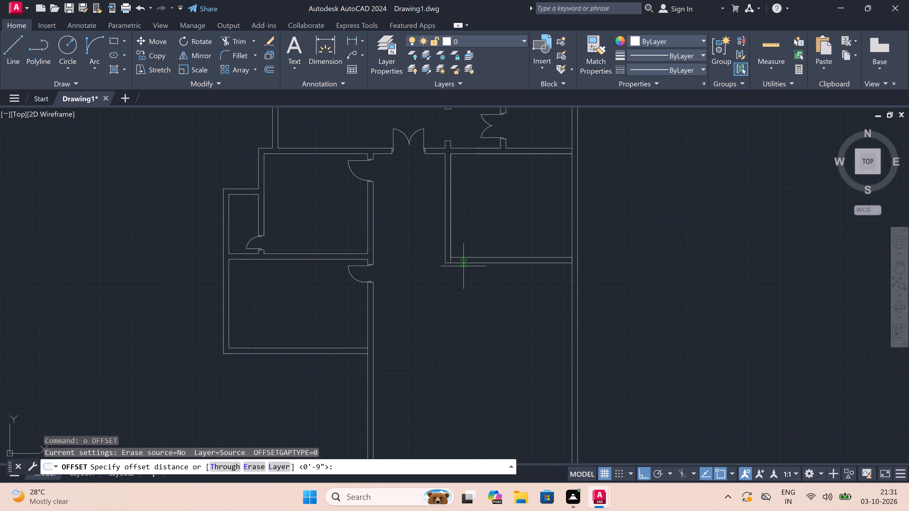
click(464, 264)
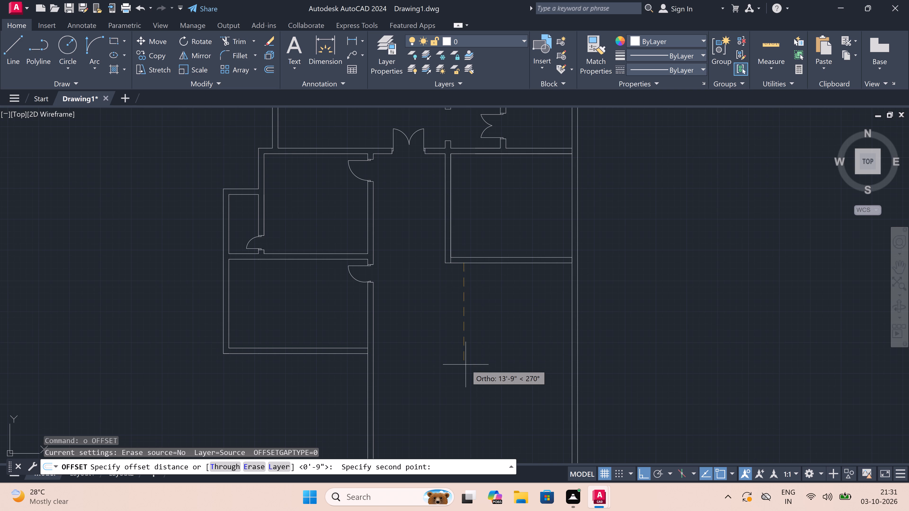
key(8)
key(apostrophe)
key(6)
text(")
key(space)
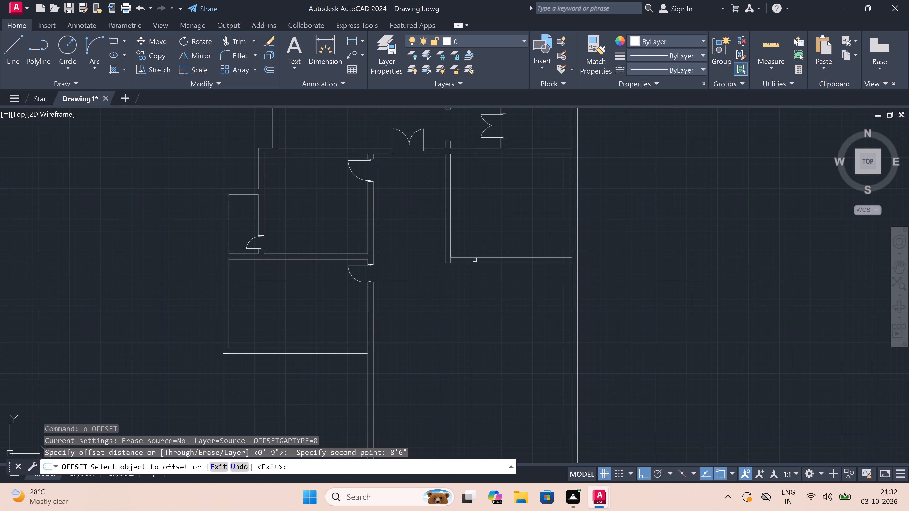
drag(475, 263, 476, 268)
click(476, 316)
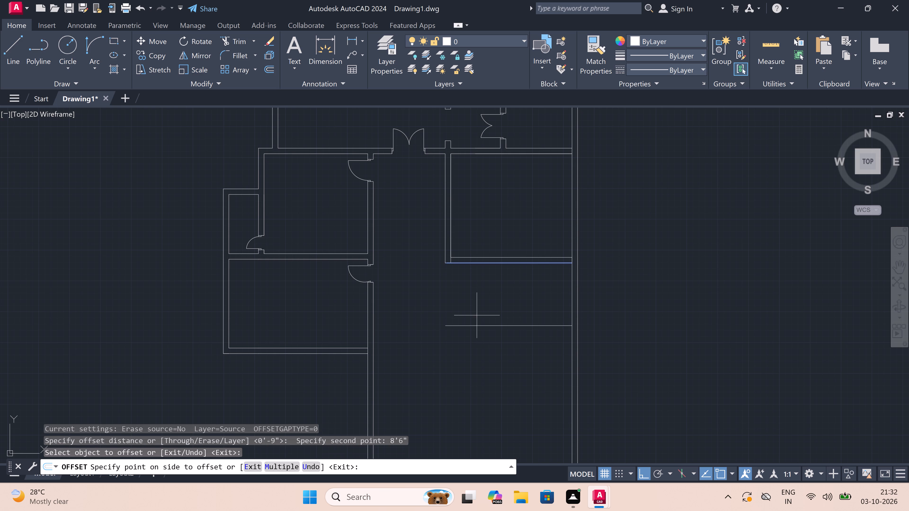
key(Escape)
Offset the new horizontal line 9" downward to form the wall thickness.
scroll(478, 331, up, 1)
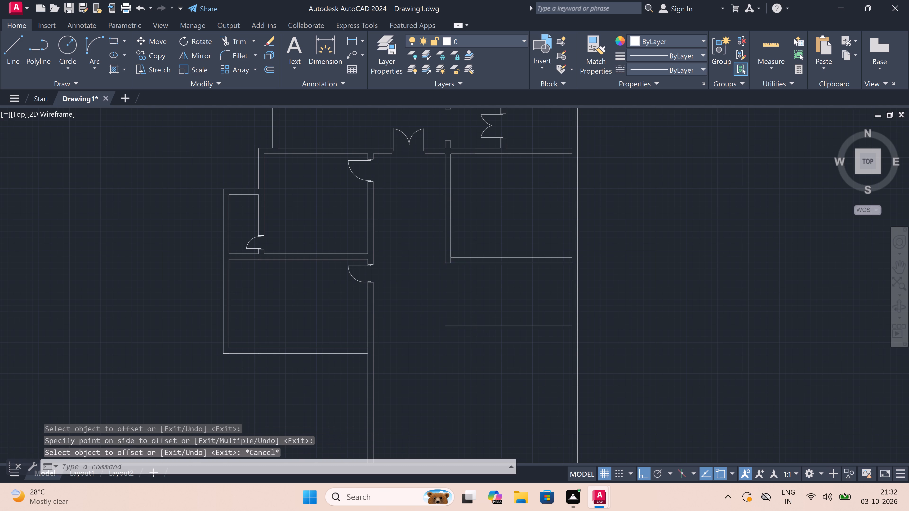
scroll(478, 331, up, 1)
key(space)
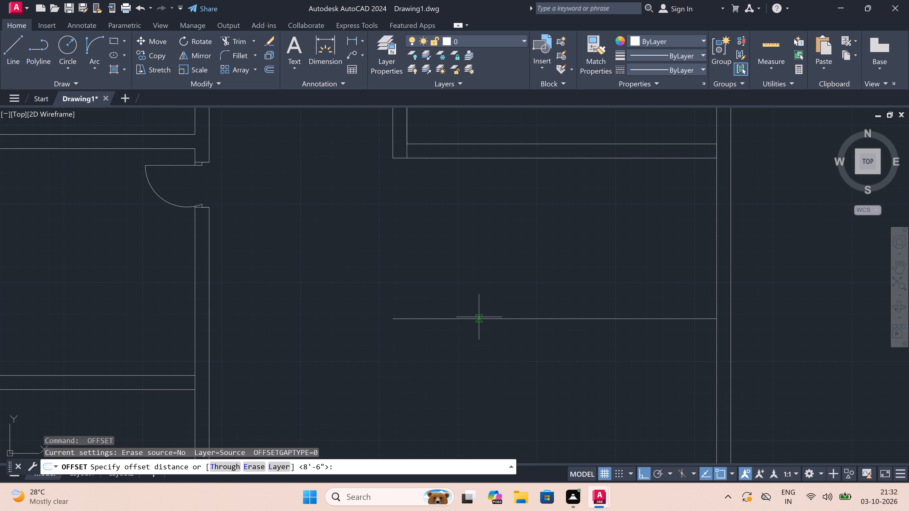
drag(479, 317, 479, 323)
text(9")
key(space)
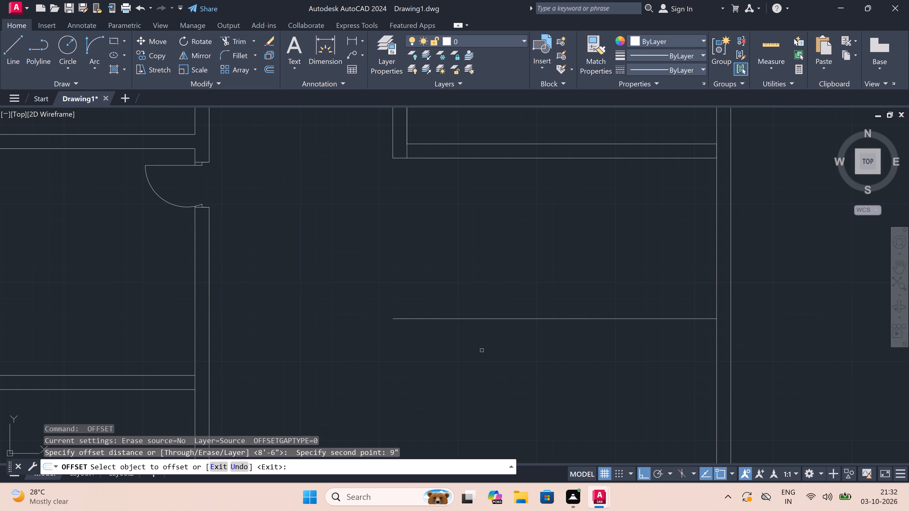
double_click(486, 319)
click(486, 357)
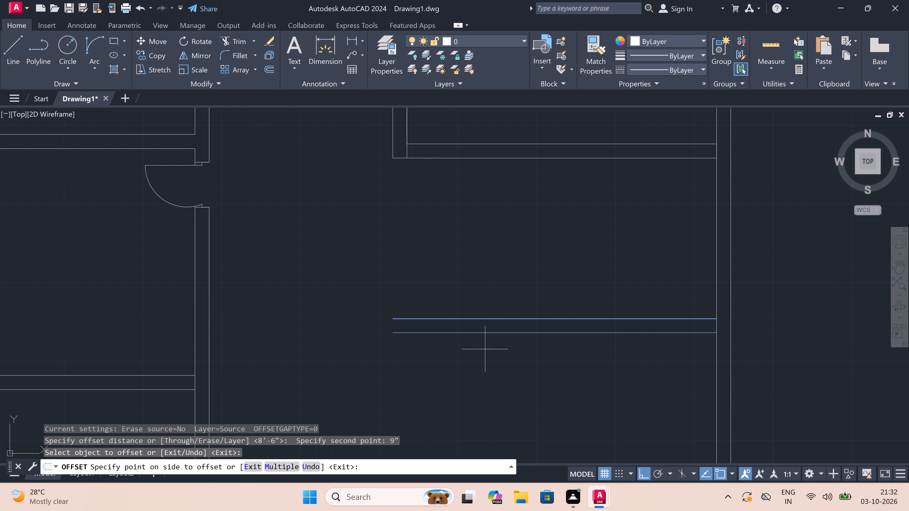
key(Escape)
Extend both new wall lines left to the corridor's left wall, and the lower one right to the outer wall's outer line.
scroll(455, 311, down, 2)
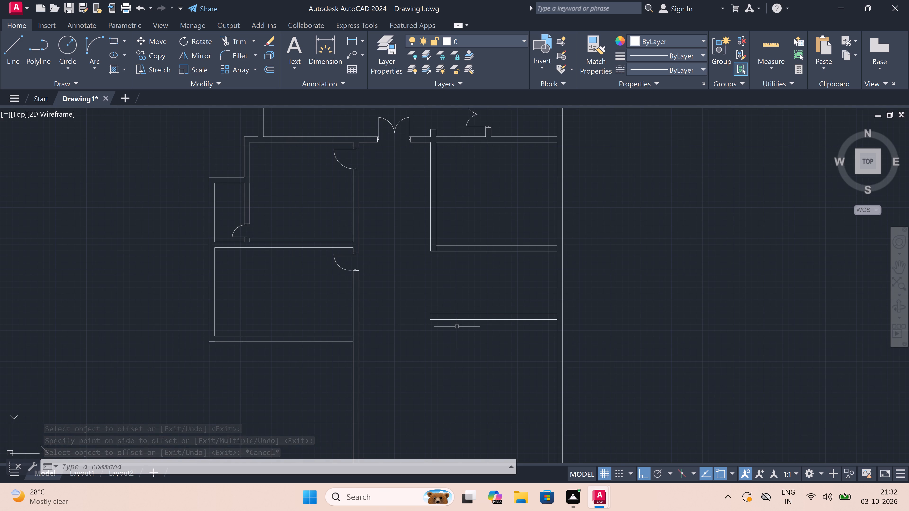
text(ex)
key(space)
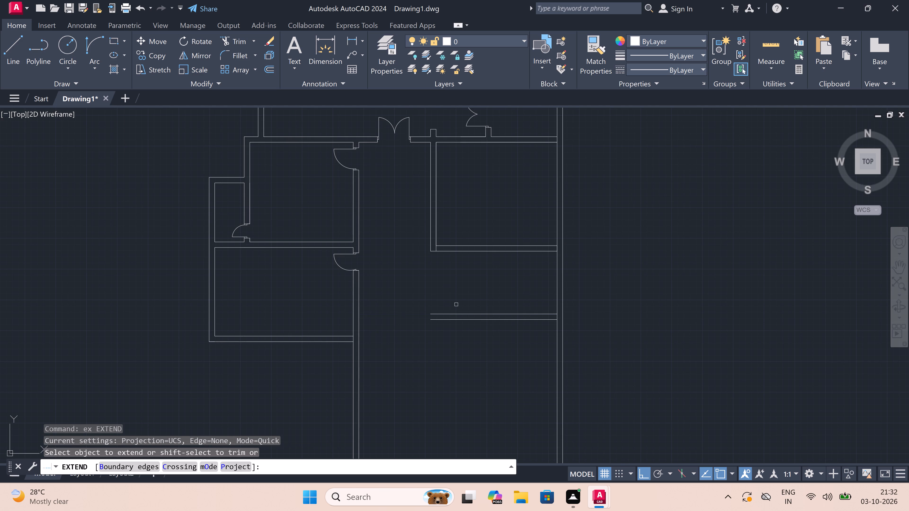
double_click(457, 302)
click(460, 356)
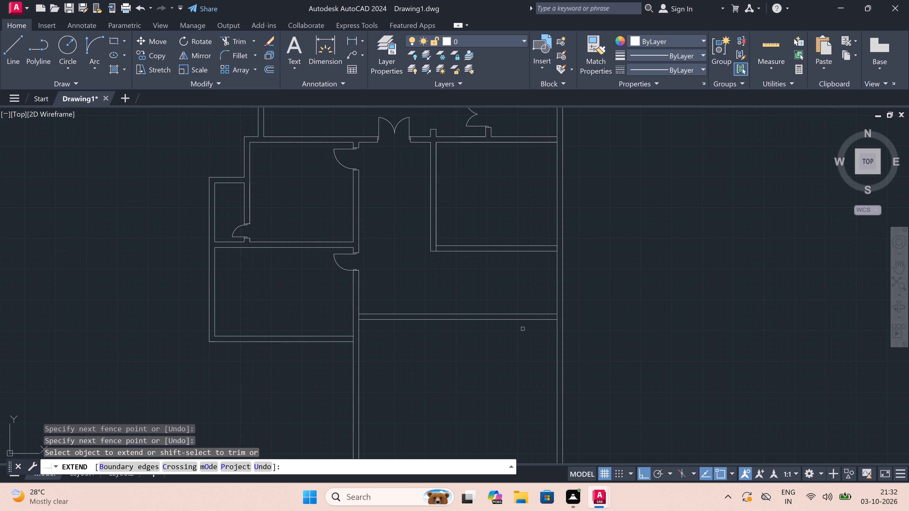
scroll(525, 325, up, 2)
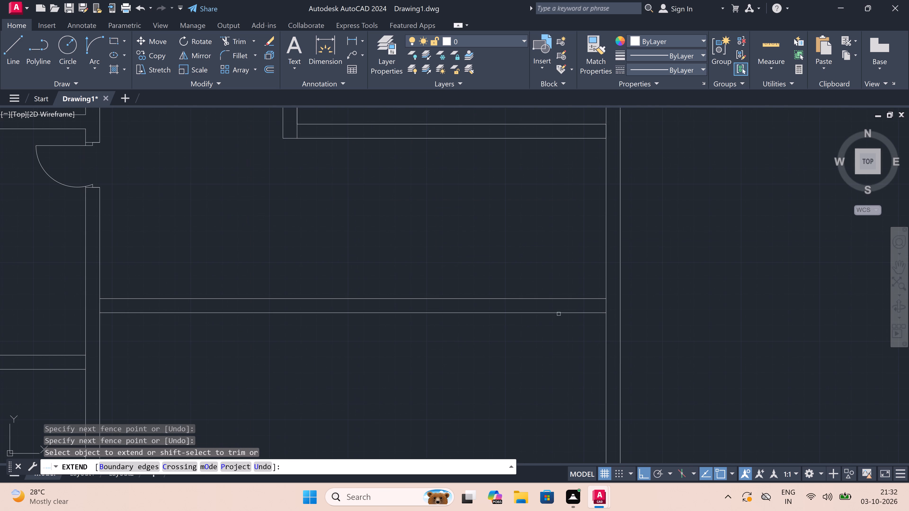
click(580, 308)
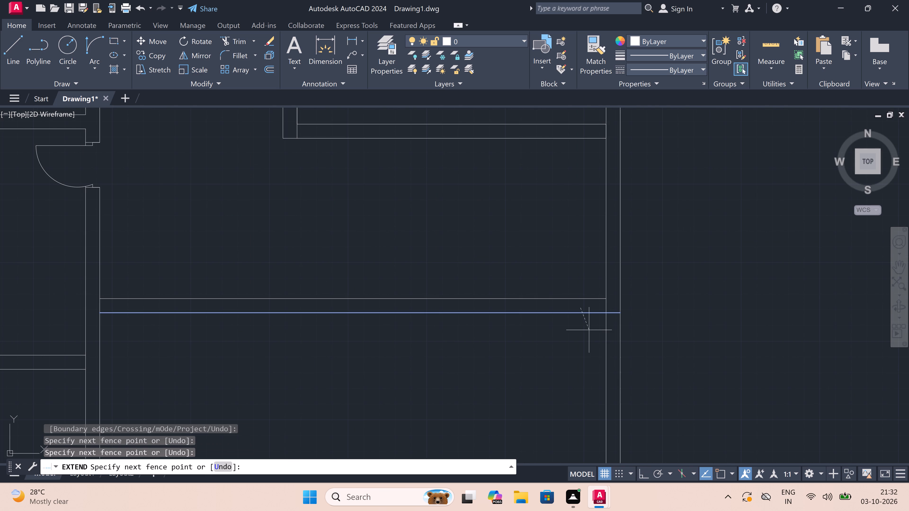
click(590, 330)
Extend the outer line of the lower-left room's bottom wall across to the right wall's outer line.
scroll(429, 311, down, 3)
scroll(423, 317, up, 2)
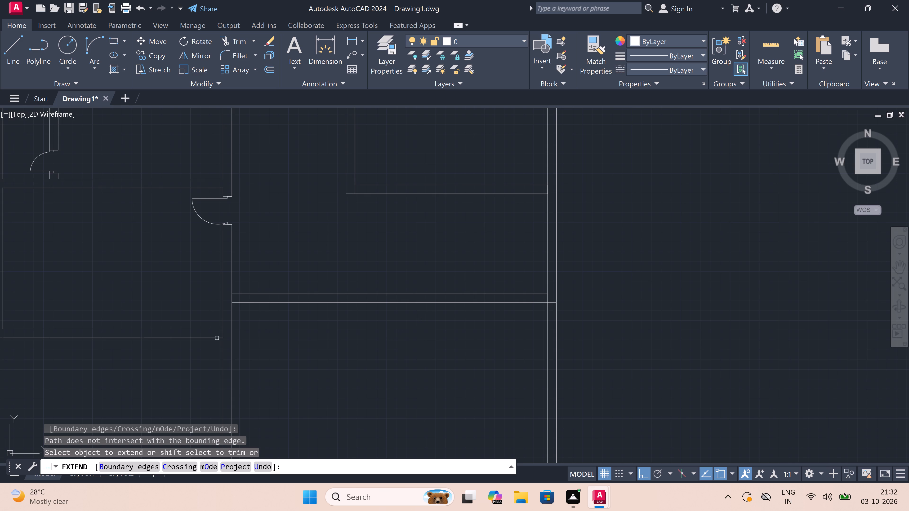
click(203, 336)
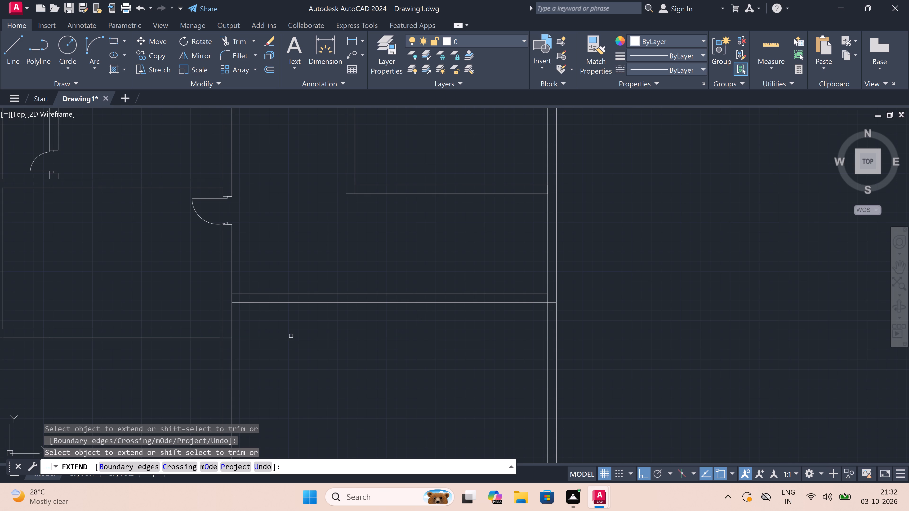
Trim away the corridor's left wall lines and the right outer wall lines where they run below the bottom walls.
key(Escape)
key(t)
text(r)
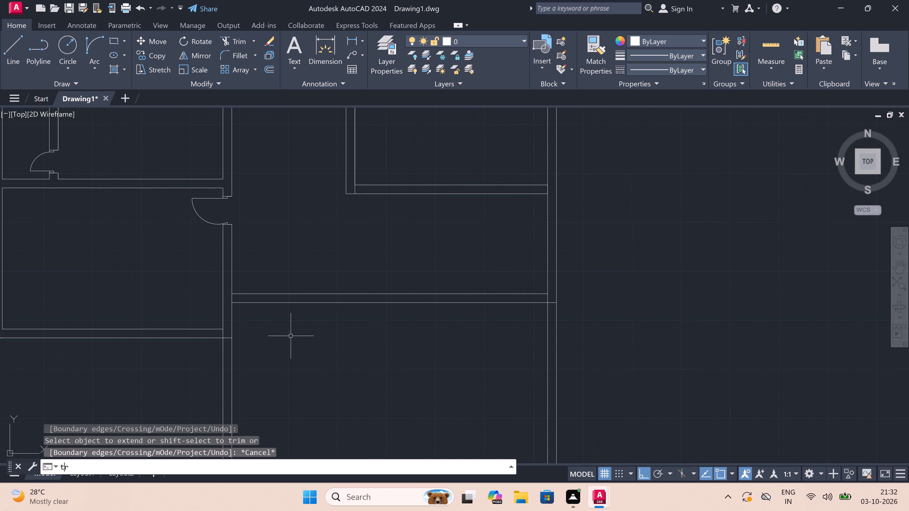
key(space)
scroll(291, 336, down, 2)
drag(219, 366, 221, 367)
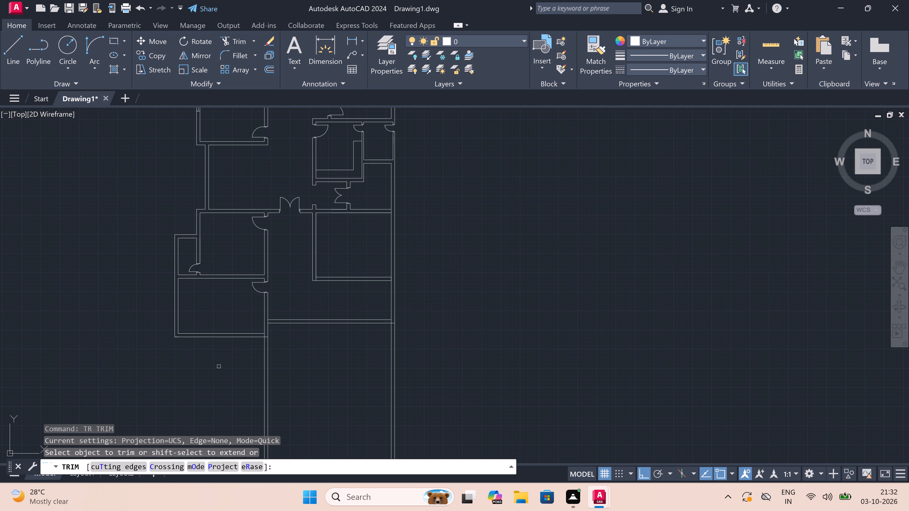
drag(221, 367, 231, 370)
click(459, 359)
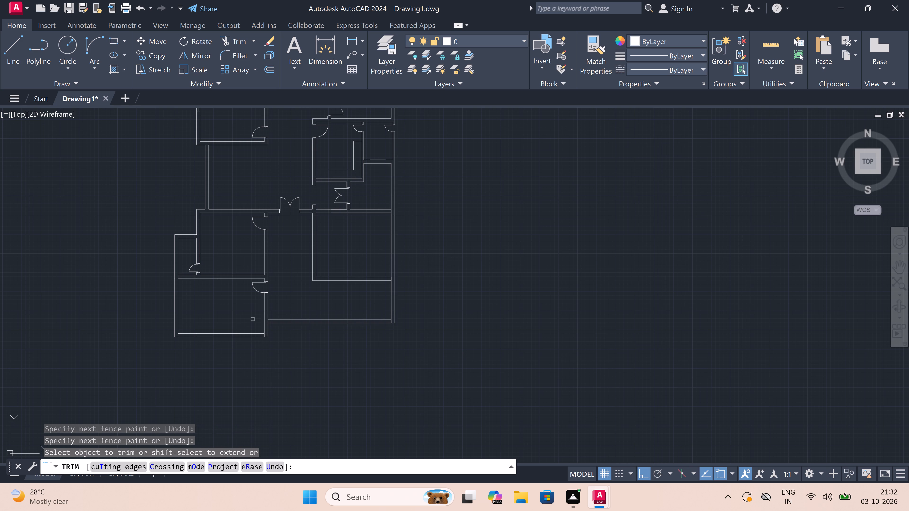
Trim the leftover line at the lower-left room's bottom-right corner and the line crossing the corridor's left and bottom wall junction.
scroll(224, 335, up, 3)
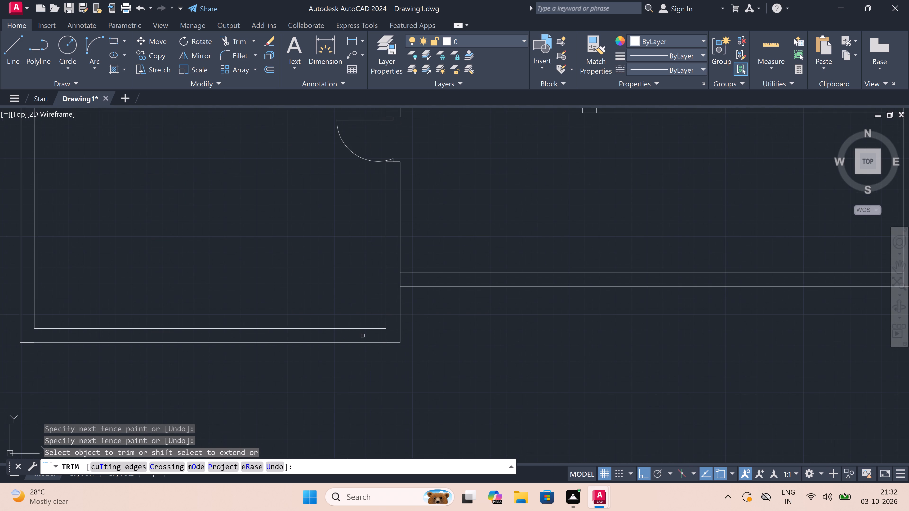
scroll(372, 331, up, 2)
click(377, 335)
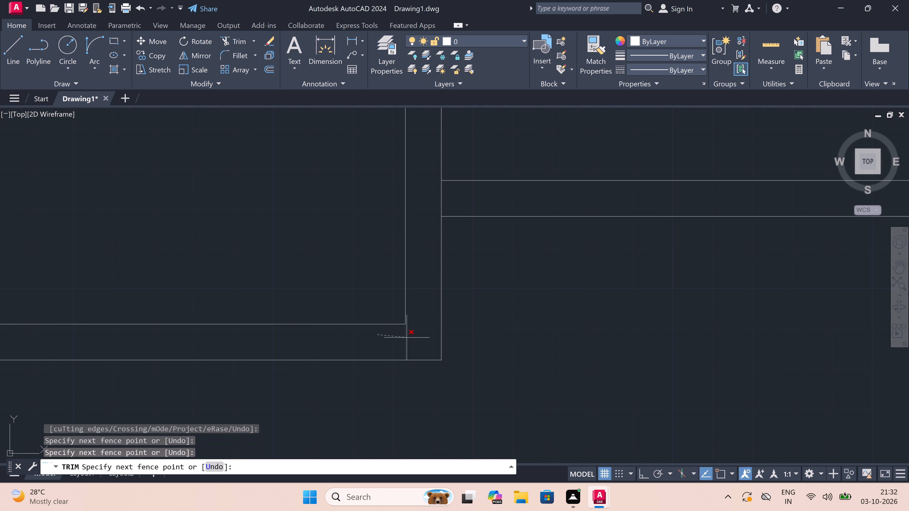
click(410, 338)
scroll(410, 338, down, 2)
scroll(423, 280, up, 3)
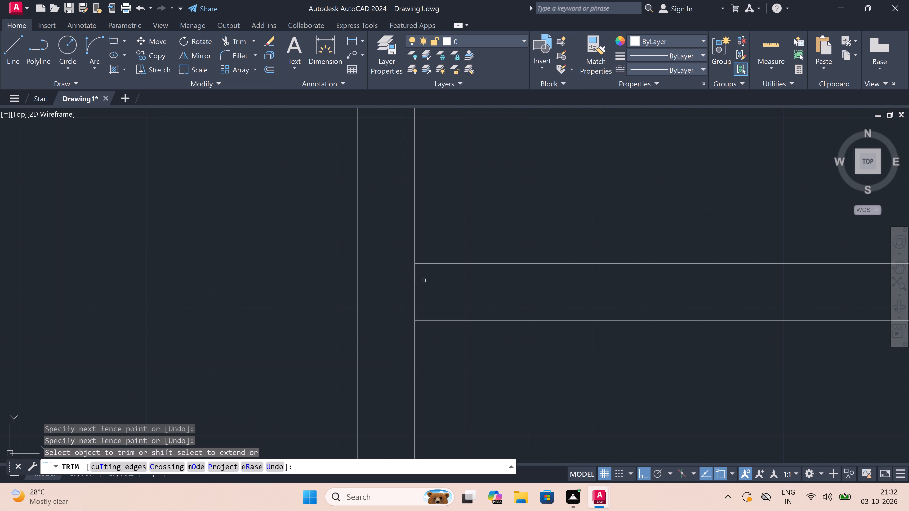
double_click(423, 281)
click(406, 283)
scroll(406, 283, down, 5)
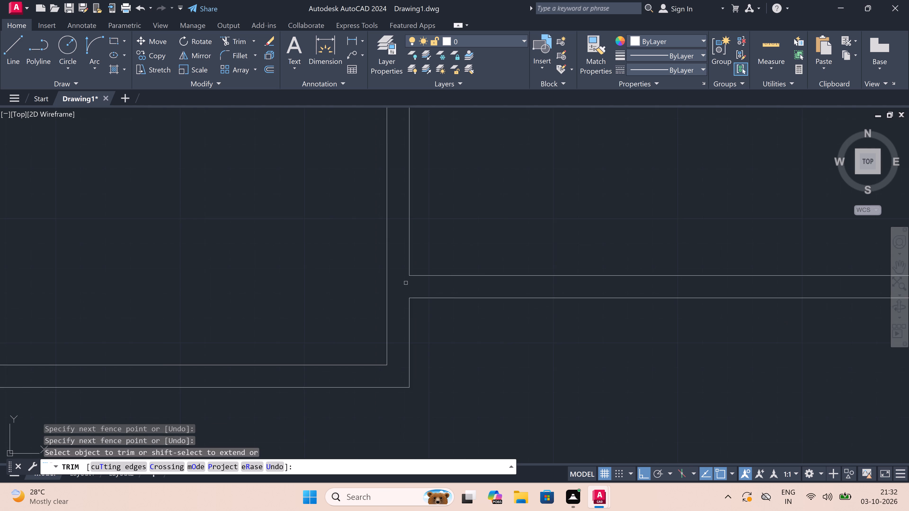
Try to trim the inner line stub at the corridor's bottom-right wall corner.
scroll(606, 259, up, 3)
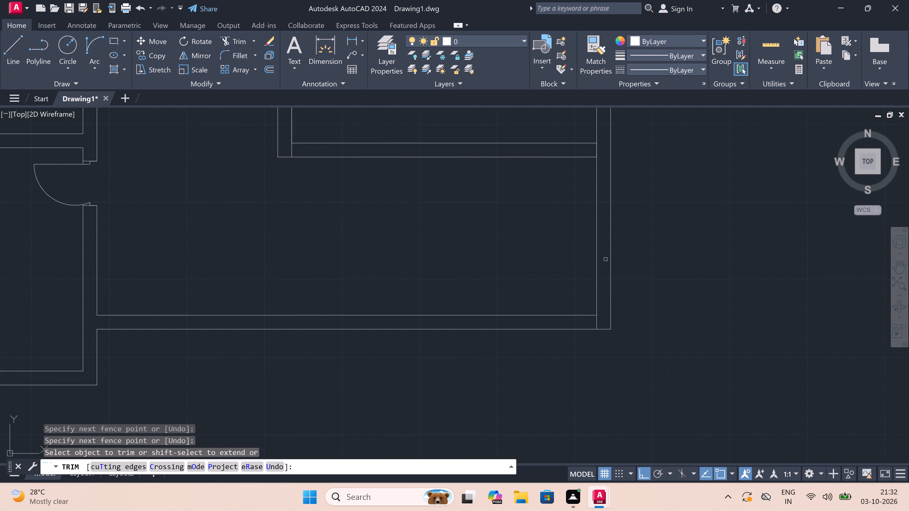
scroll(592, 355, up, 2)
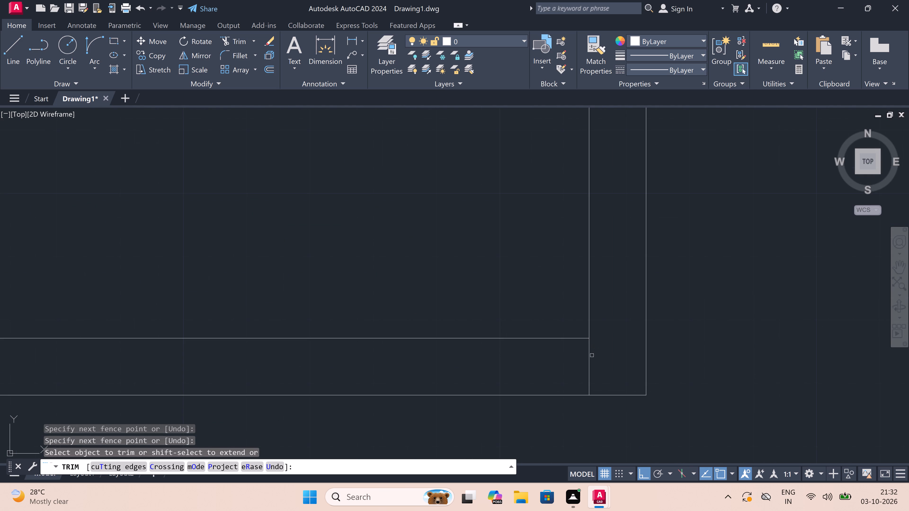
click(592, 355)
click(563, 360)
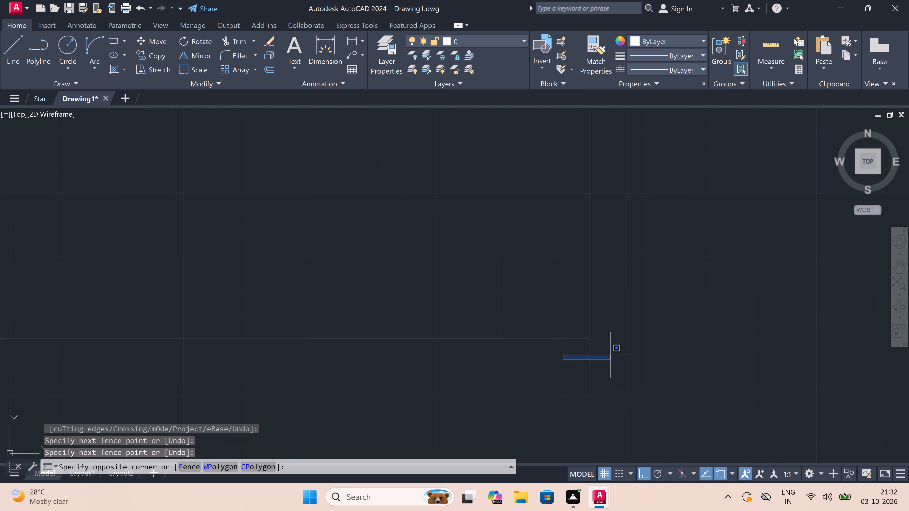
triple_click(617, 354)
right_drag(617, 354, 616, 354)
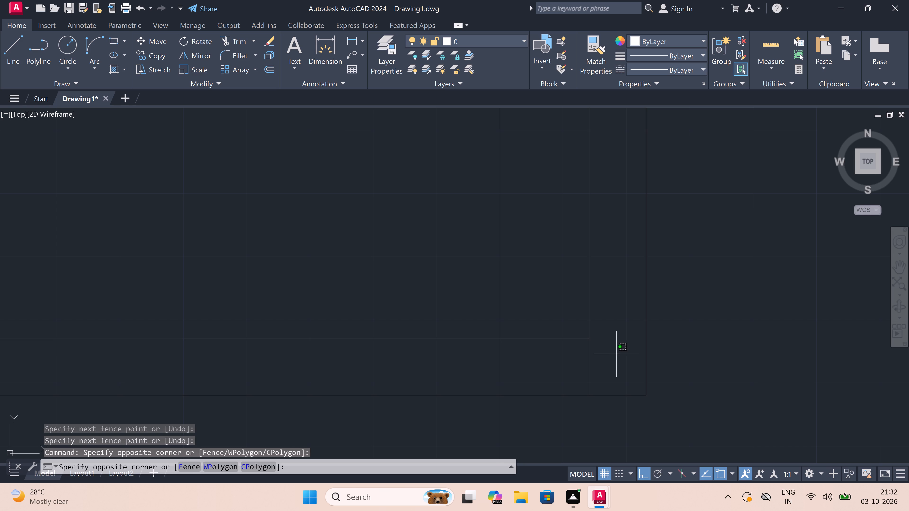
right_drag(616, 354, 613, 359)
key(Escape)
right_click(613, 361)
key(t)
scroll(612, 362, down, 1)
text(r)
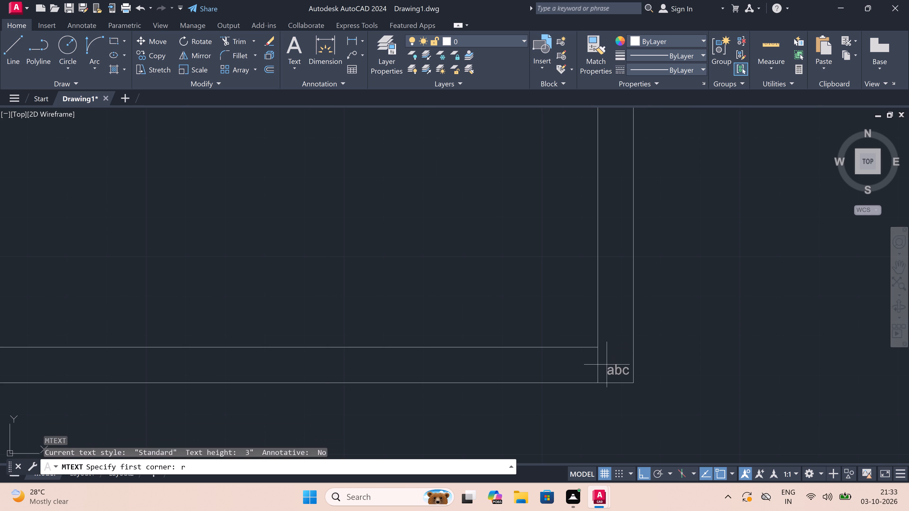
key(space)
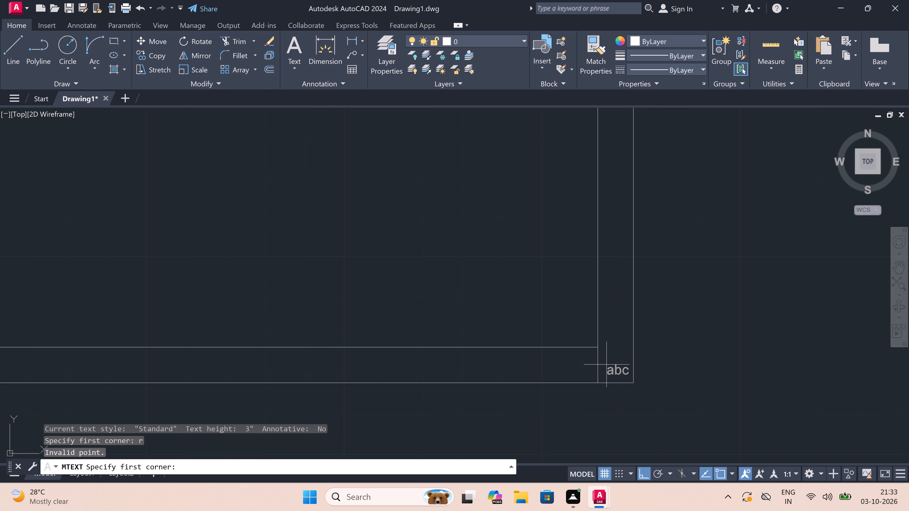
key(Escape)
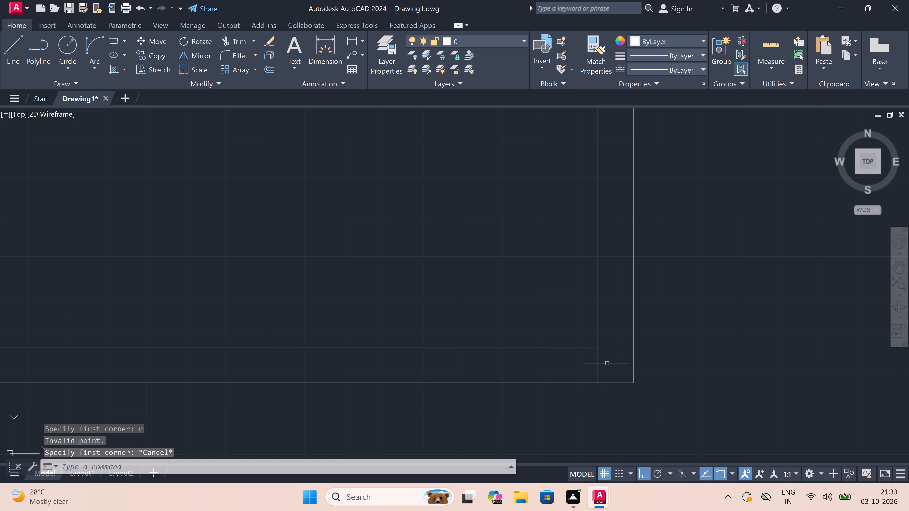
Trim the right wall's inner line stub inside the corridor's bottom-right wall corner.
text(tr)
key(space)
triple_click(606, 363)
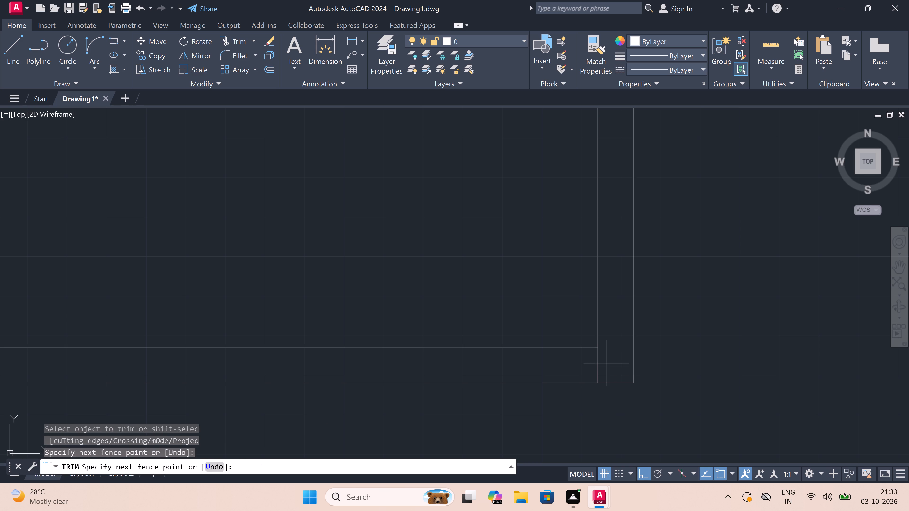
double_click(589, 365)
scroll(591, 364, down, 4)
scroll(592, 363, up, 3)
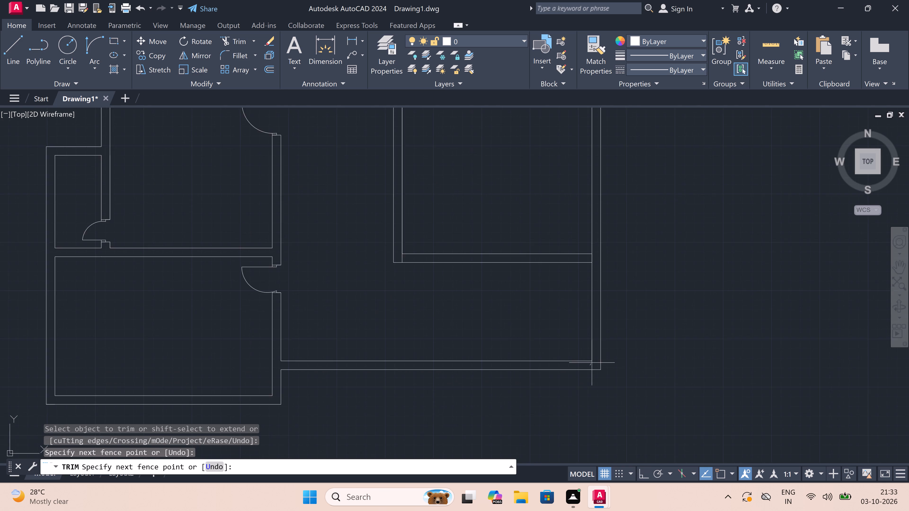
double_click(593, 363)
Trim the right wall's inner line where the right-hand room's bottom wall meets it.
scroll(594, 363, down, 3)
scroll(606, 299, up, 1)
scroll(585, 293, up, 3)
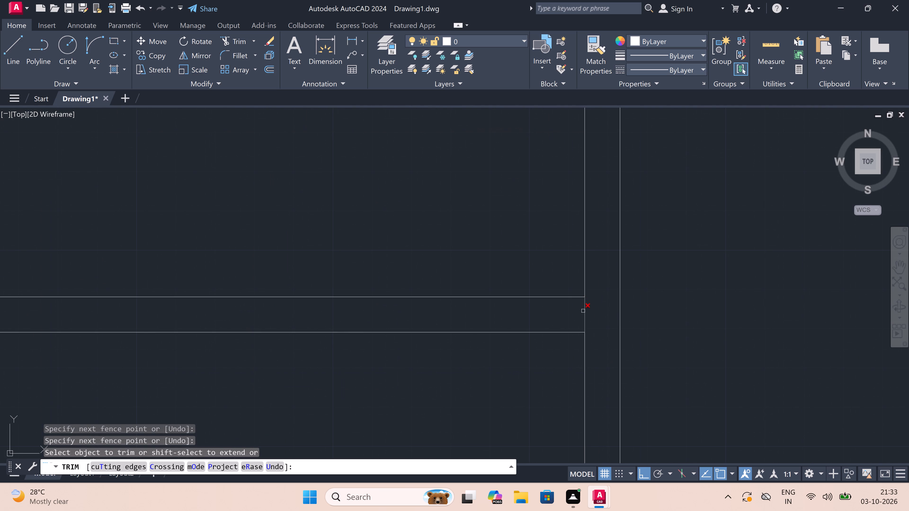
click(583, 311)
double_click(583, 311)
Trim the leftover inner line at the bottom-left wall corner of the right-hand room.
scroll(583, 311, down, 3)
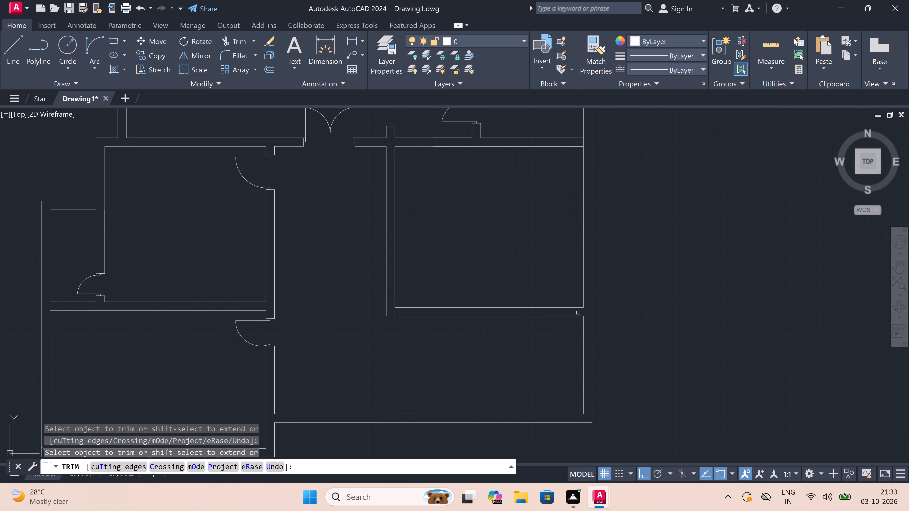
scroll(402, 314, up, 3)
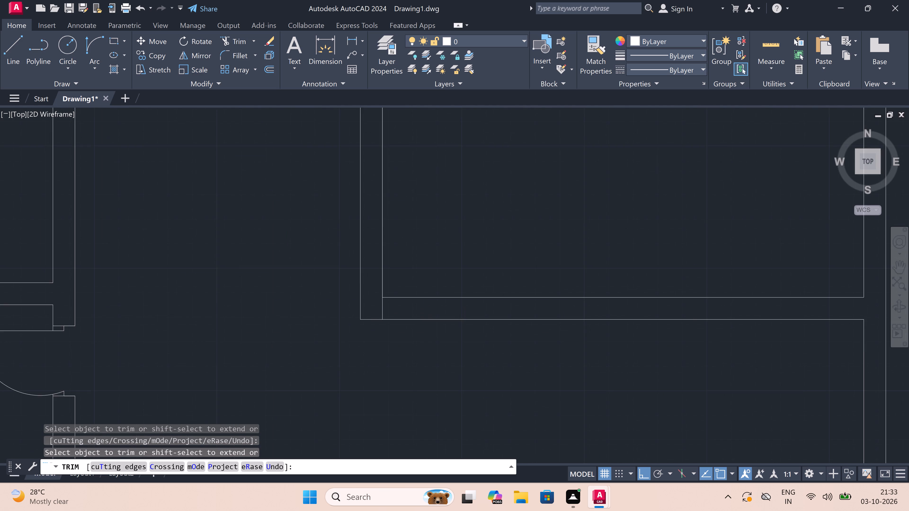
click(374, 308)
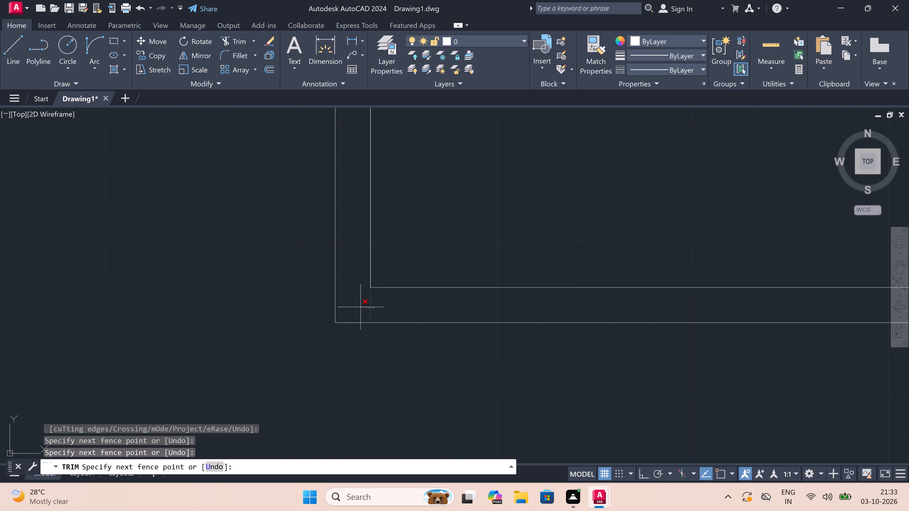
click(361, 306)
key(Escape)
Draw two short lines across the right-hand room's left wall to mark the upper and lower ends of an opening.
scroll(375, 313, down, 4)
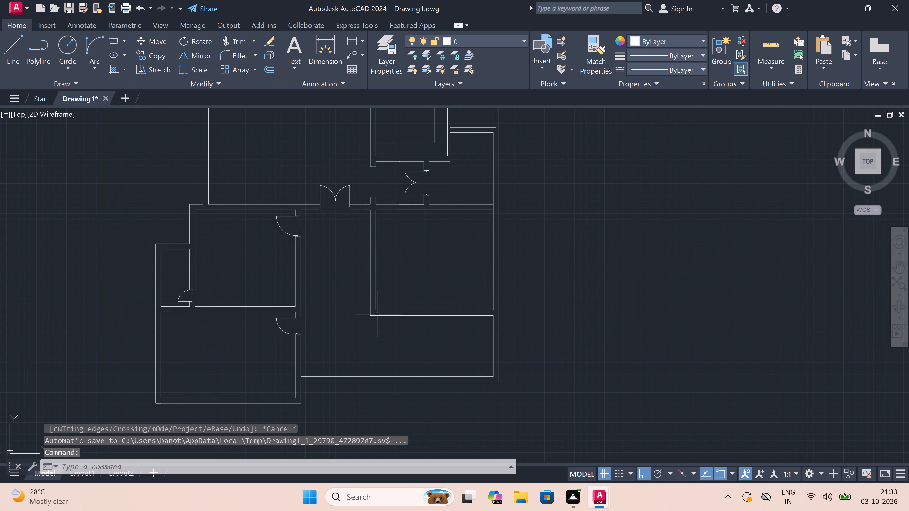
scroll(372, 287, up, 1)
text(l)
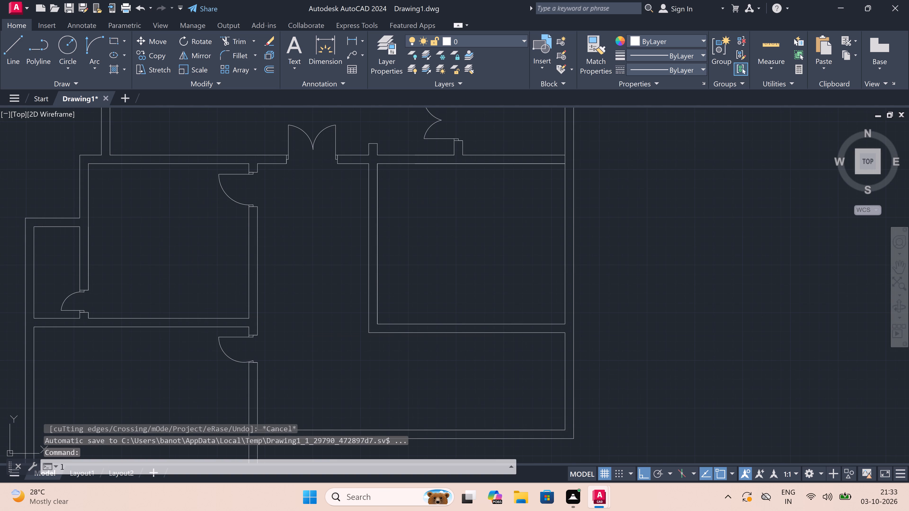
key(space)
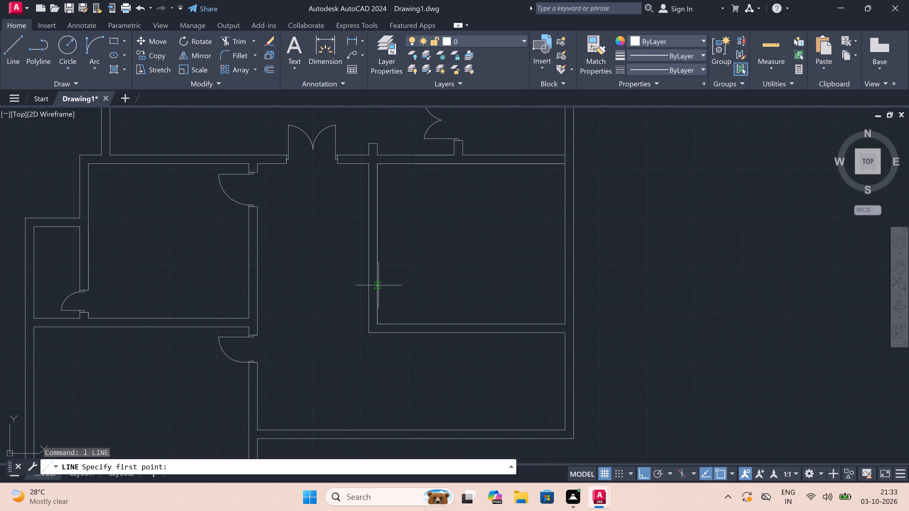
click(379, 280)
click(365, 279)
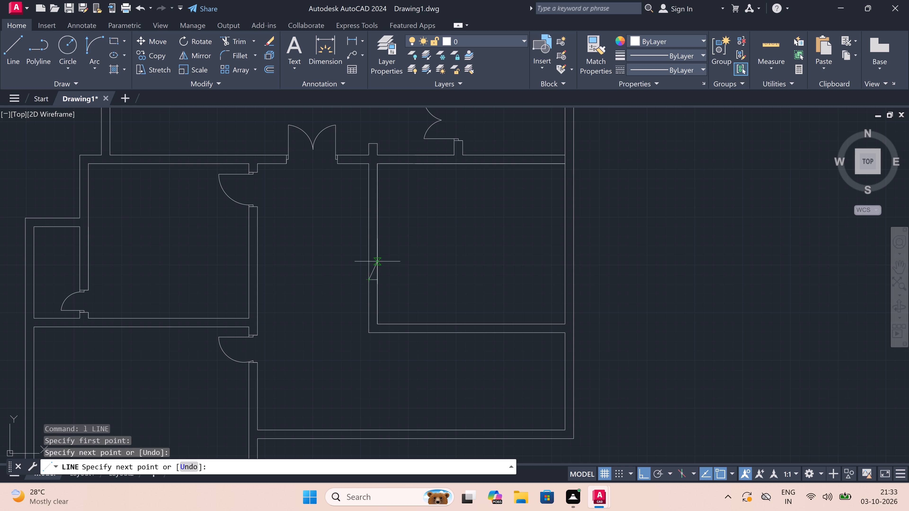
key(Escape)
key(space)
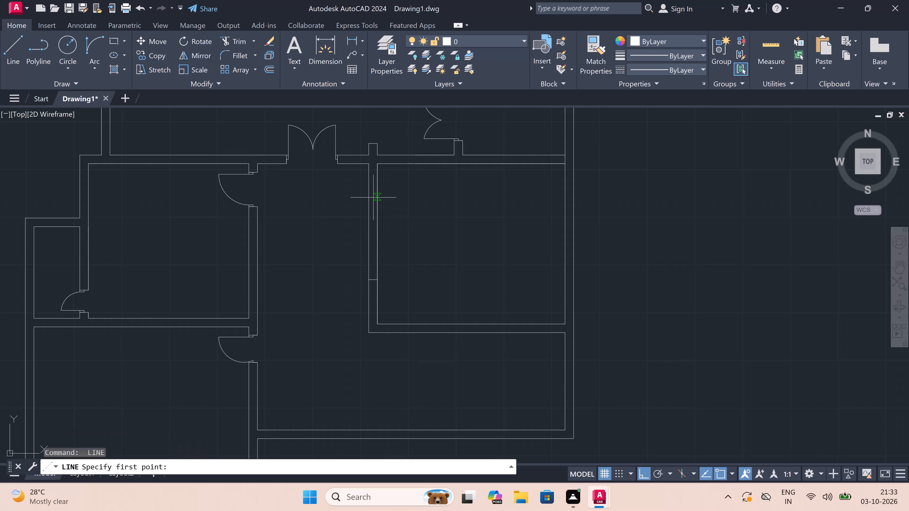
double_click(376, 199)
click(369, 200)
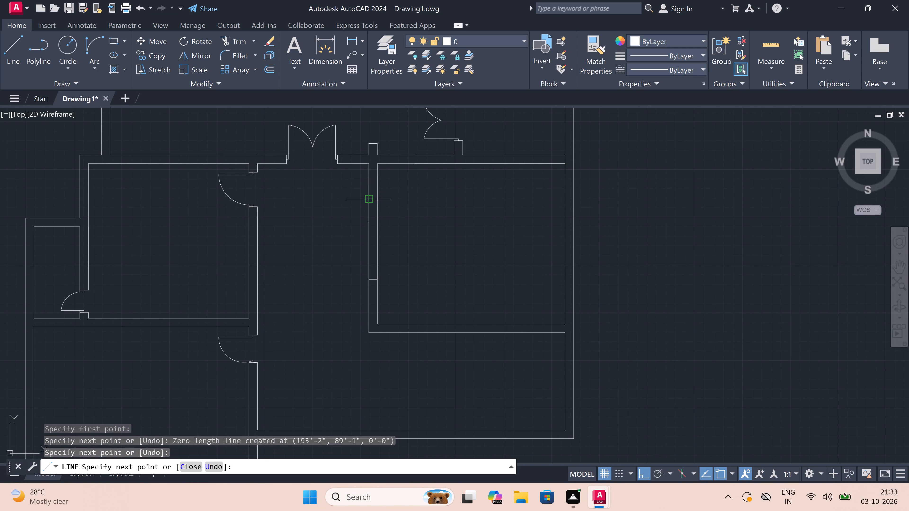
key(Escape)
Trim both wall lines between the two marks to cut the opening in the right-hand room's left wall.
text(tr)
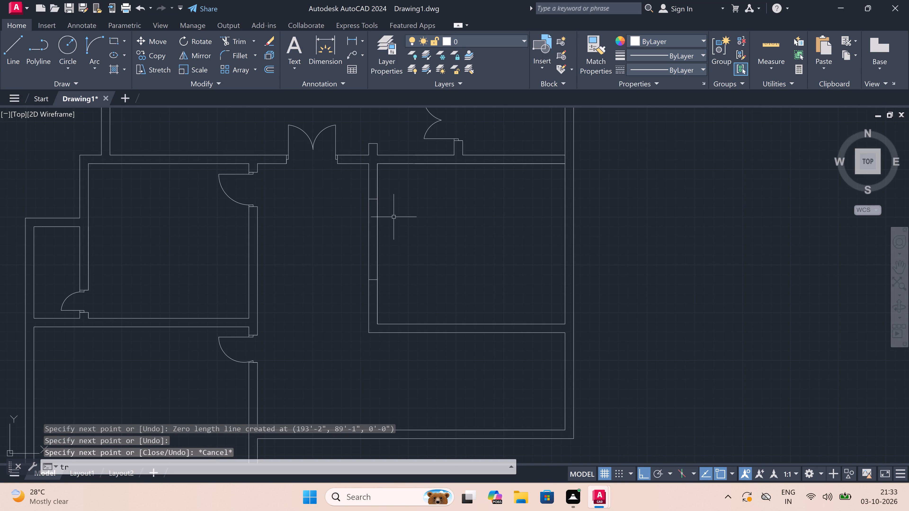
key(space)
click(403, 223)
double_click(332, 236)
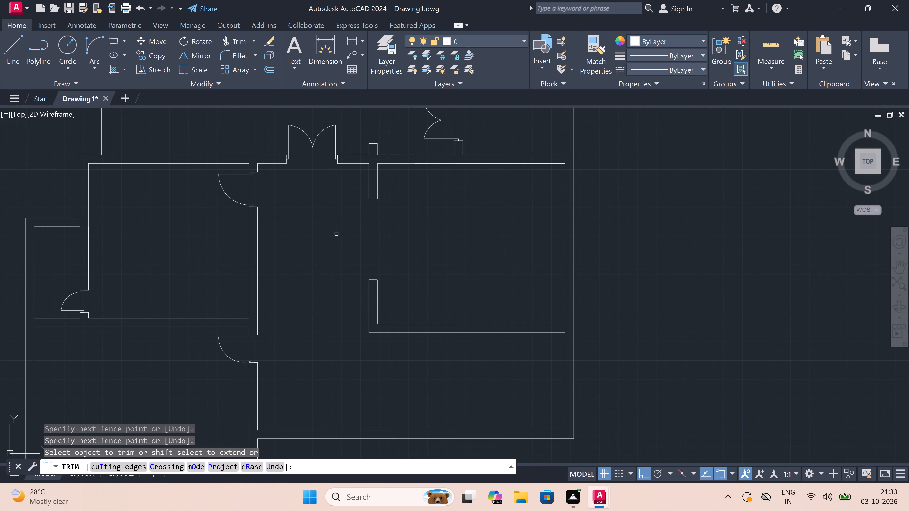
key(Escape)
Draw the left door frame across the bottom wall near its junction with the lower-left room, with a 2" offset and 3' upward door leaf.
key(l)
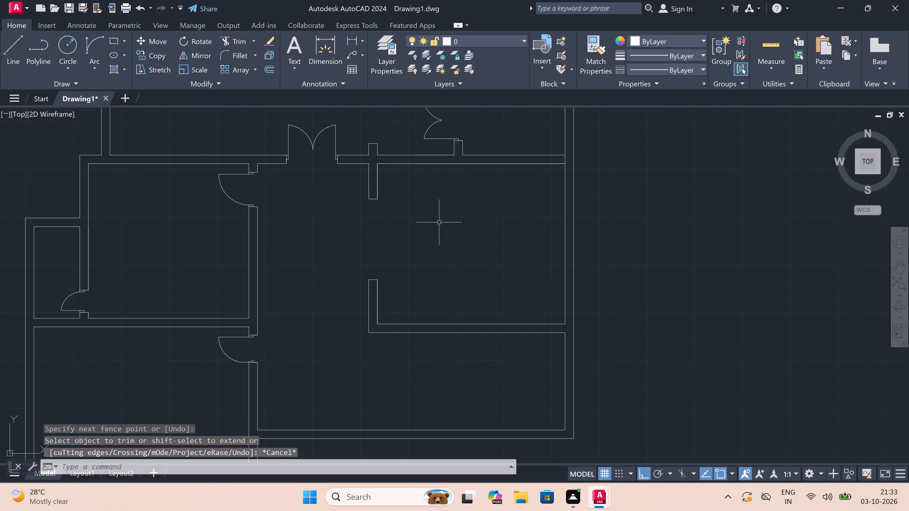
key(space)
scroll(440, 222, down, 2)
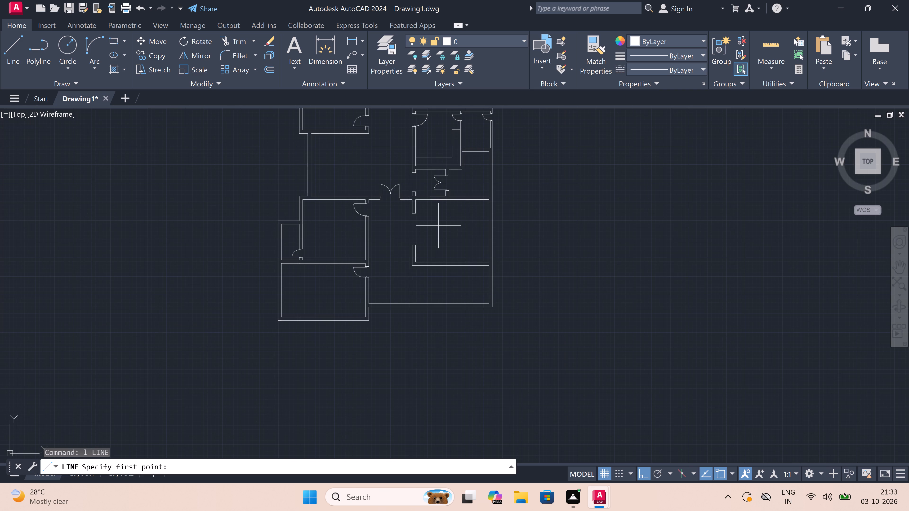
scroll(366, 309, up, 3)
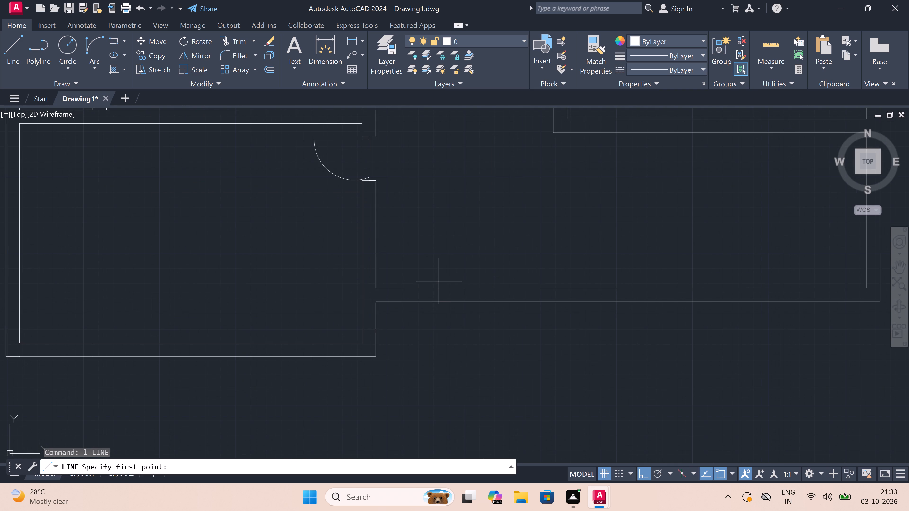
scroll(423, 295, up, 1)
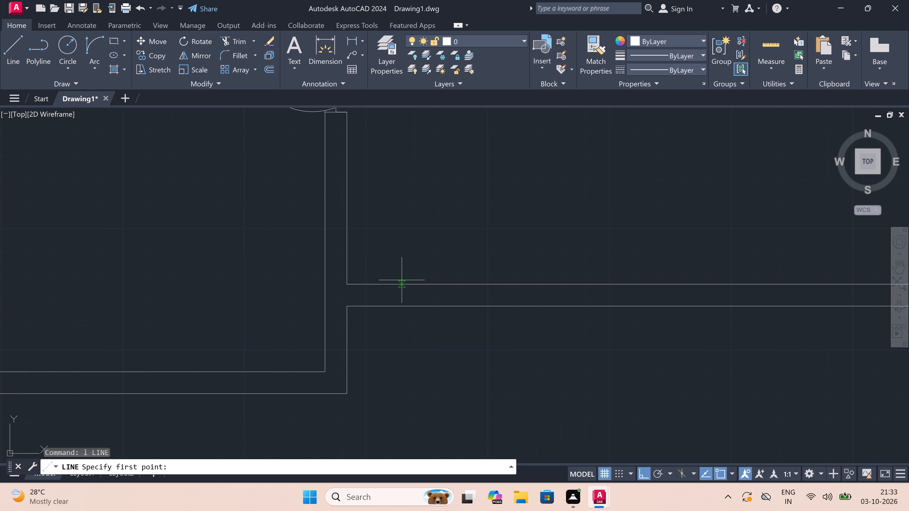
click(371, 286)
click(371, 308)
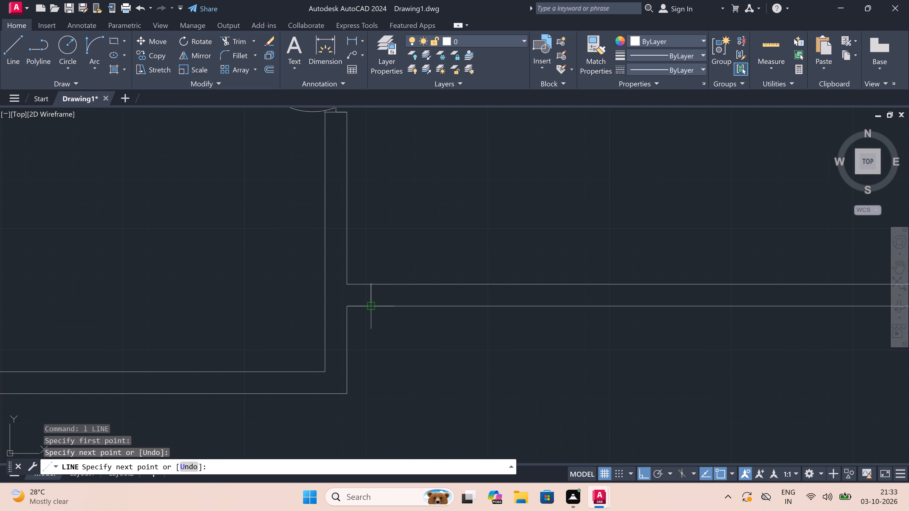
double_click(371, 294)
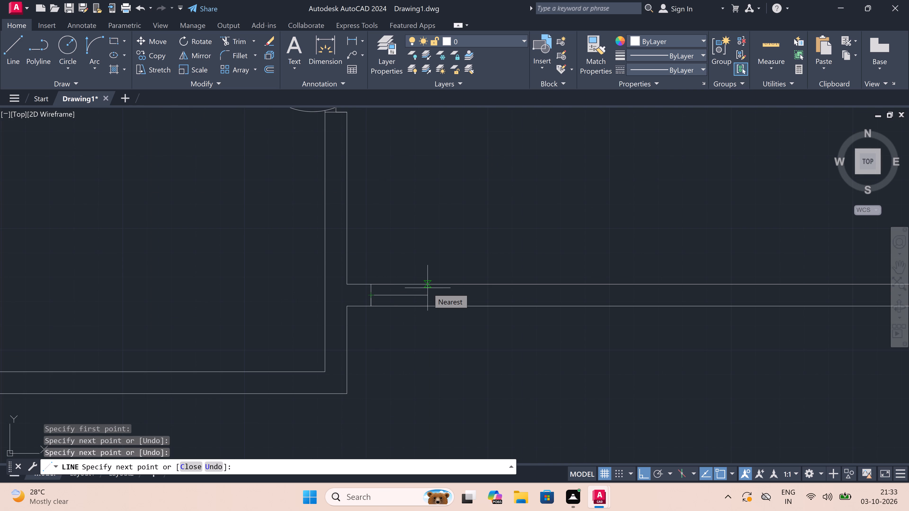
key(2)
text(")
key(space)
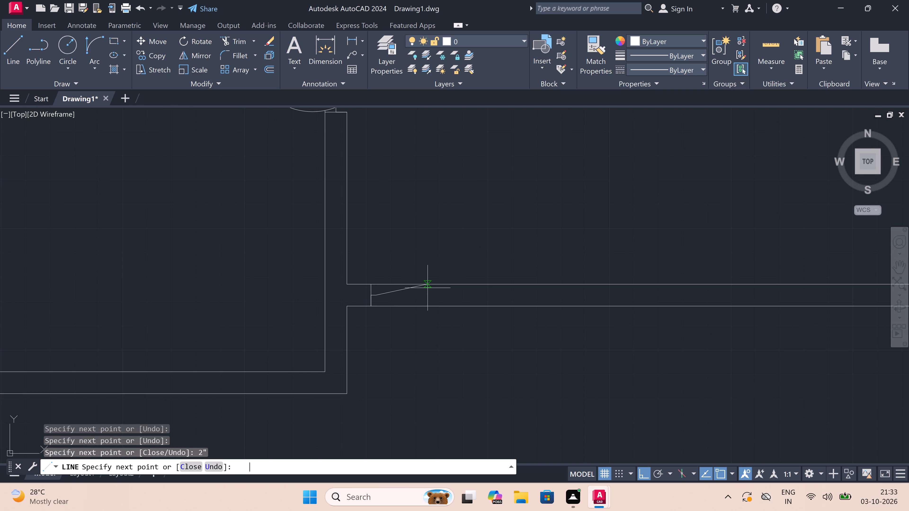
text(3')
key(space)
key(Escape)
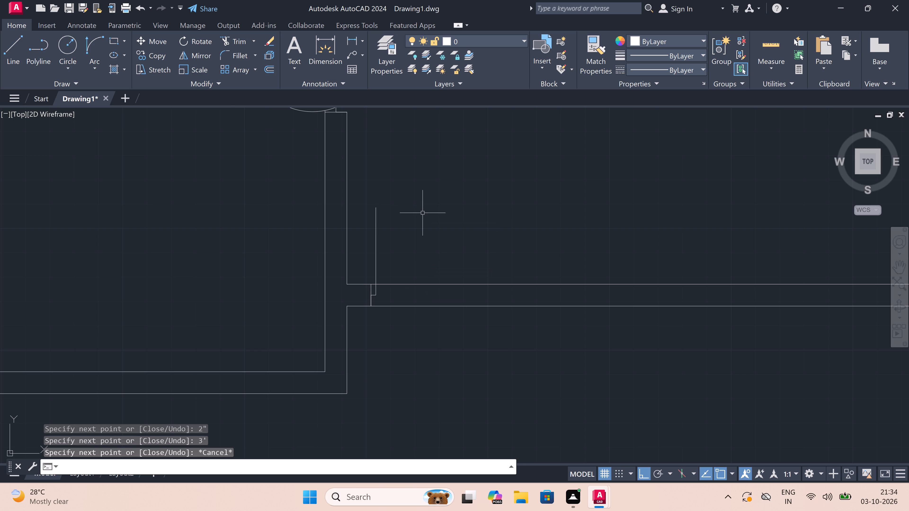
Draw the matching right door frame across the bottom wall, with a 2" offset toward the opening and a 3' upward door leaf.
key(space)
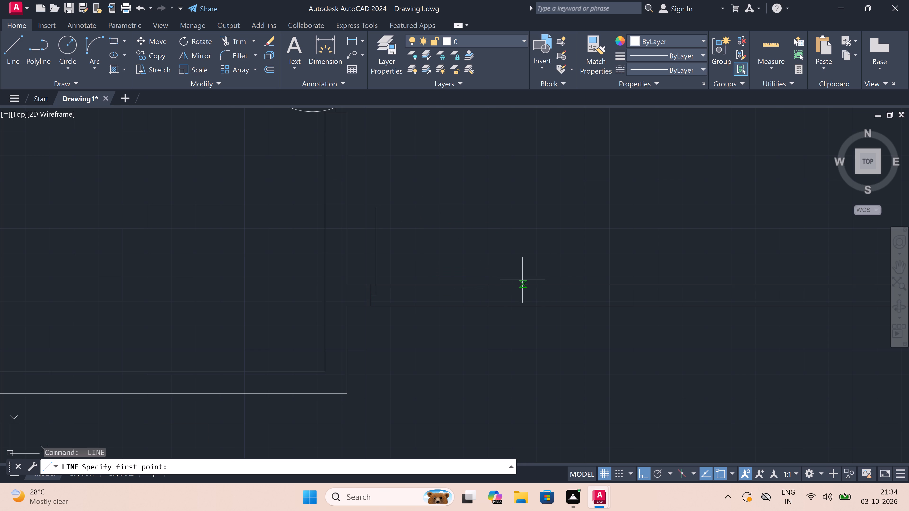
click(496, 280)
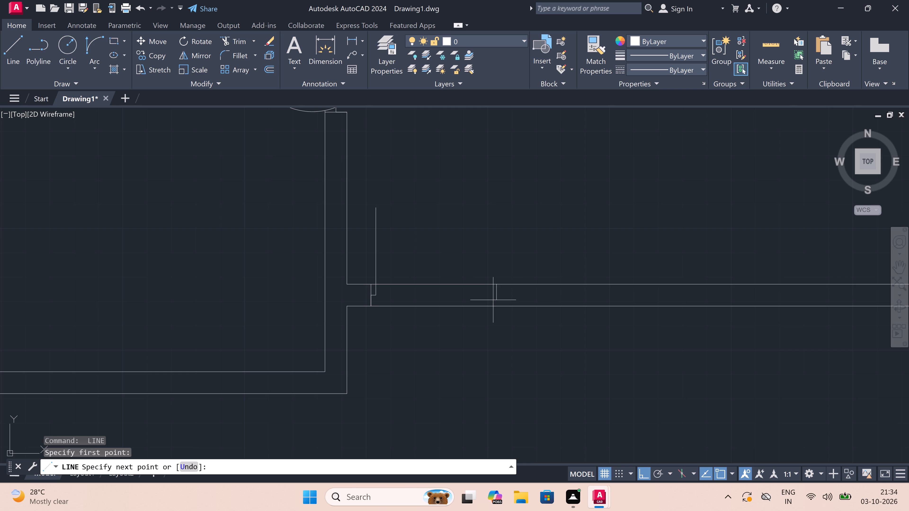
scroll(494, 300, up, 3)
click(504, 322)
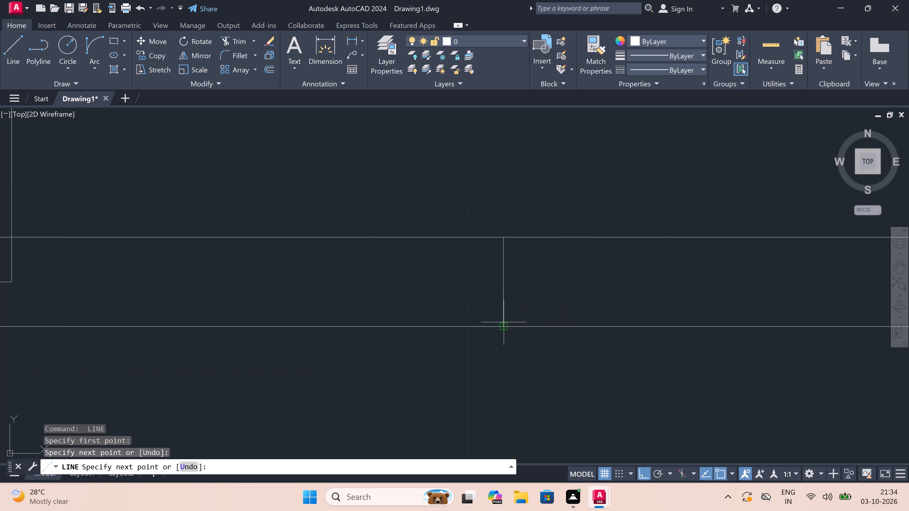
click(504, 283)
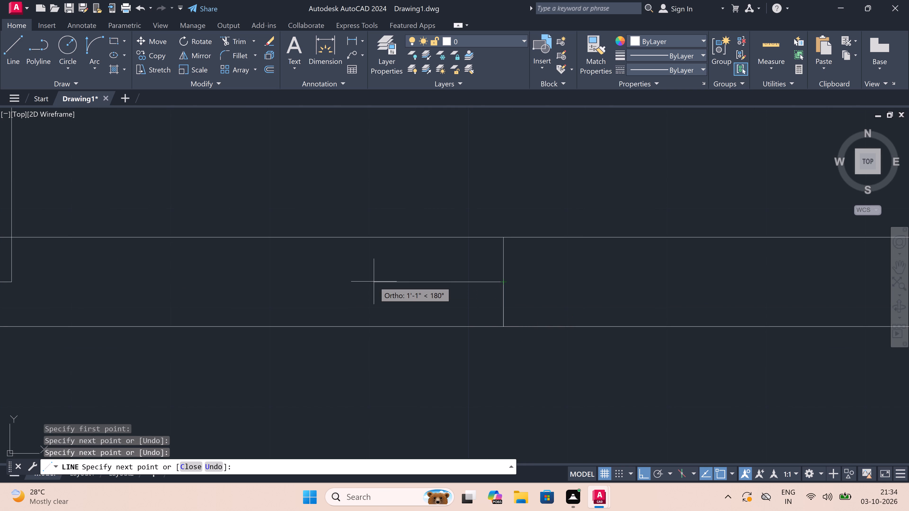
key(2)
text(")
key(space)
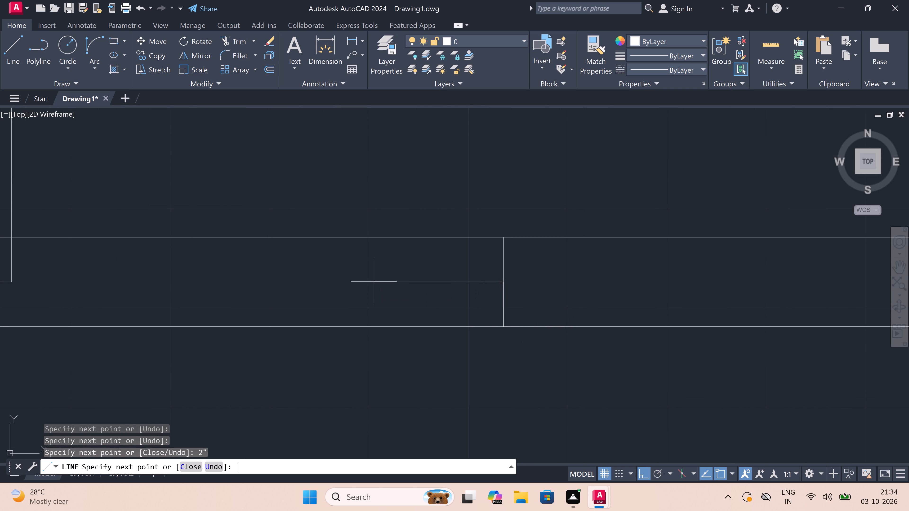
scroll(376, 282, down, 1)
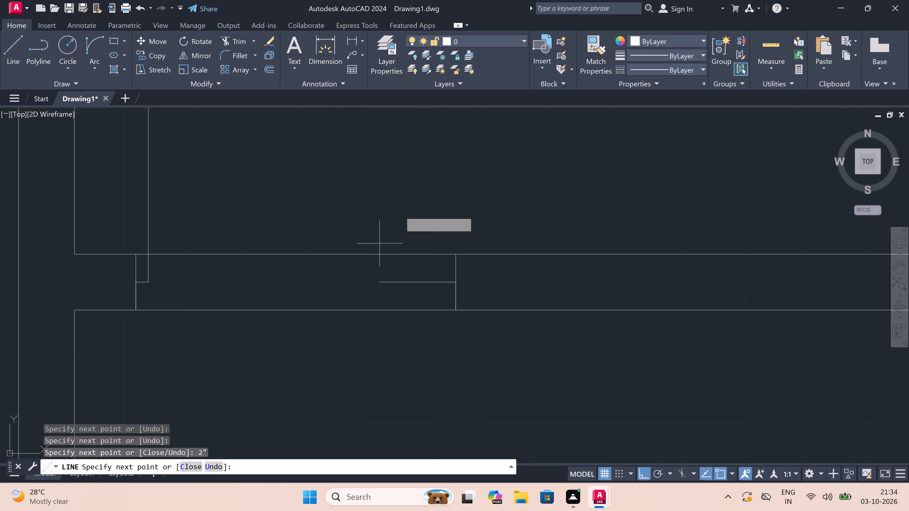
scroll(400, 211, down, 4)
scroll(412, 180, up, 3)
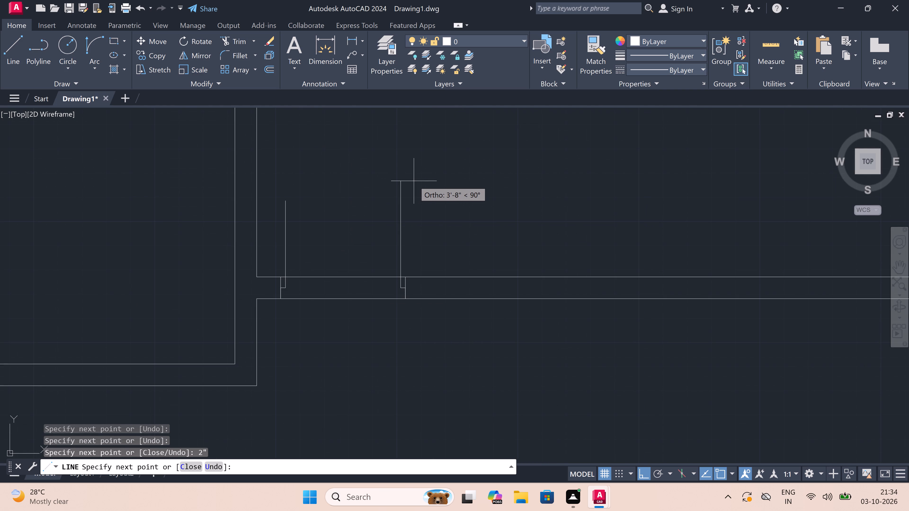
key(3)
text(')
key(space)
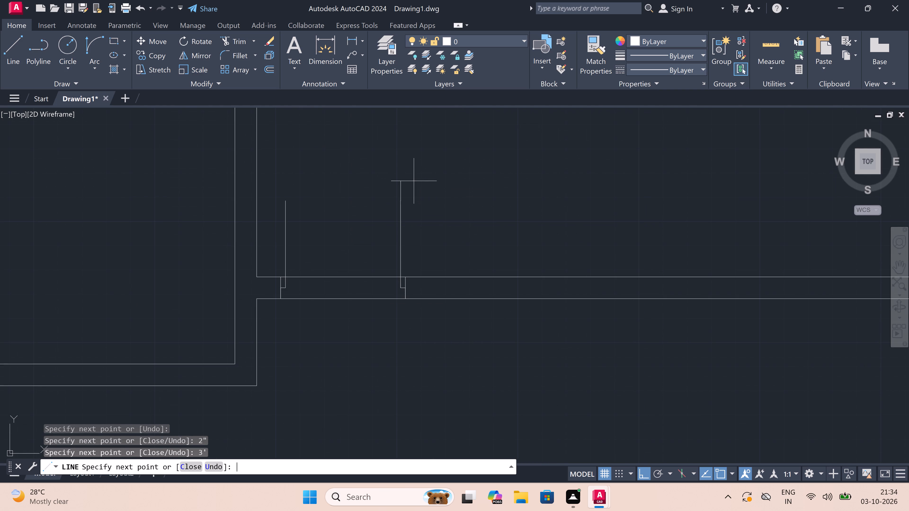
key(Escape)
Draw a short vertical mark up from the bottom wall's inner line, about midway between the two door leaves.
key(space)
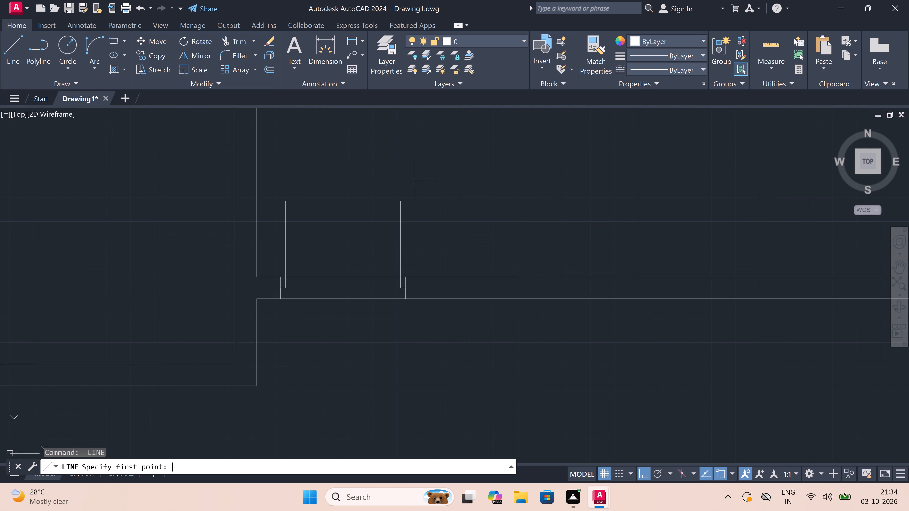
scroll(392, 195, up, 2)
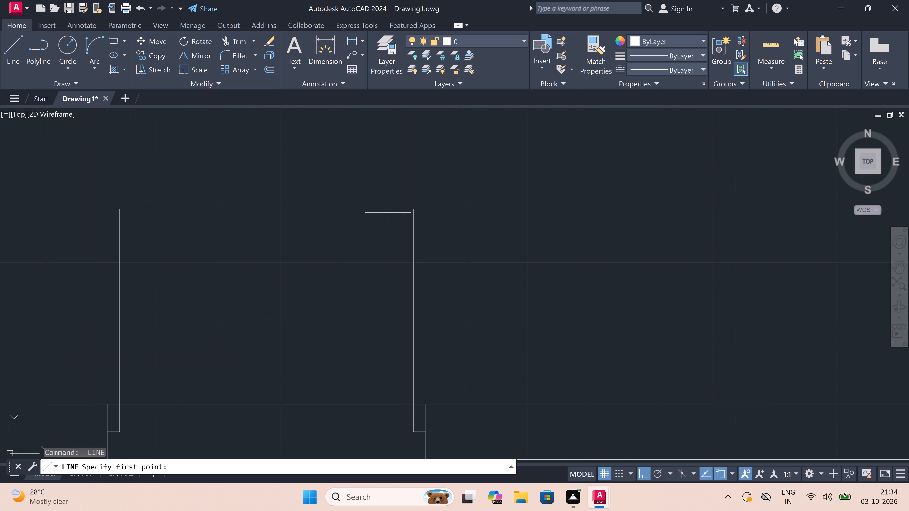
double_click(262, 404)
click(260, 387)
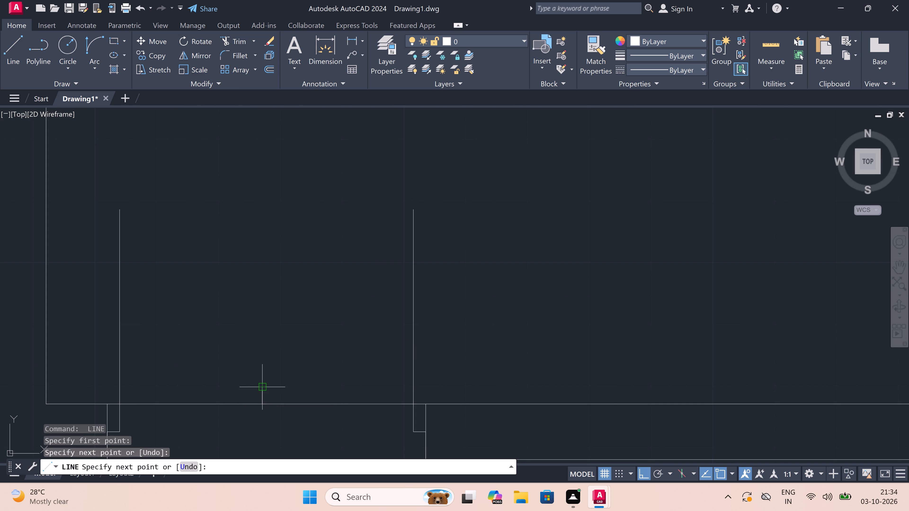
key(Escape)
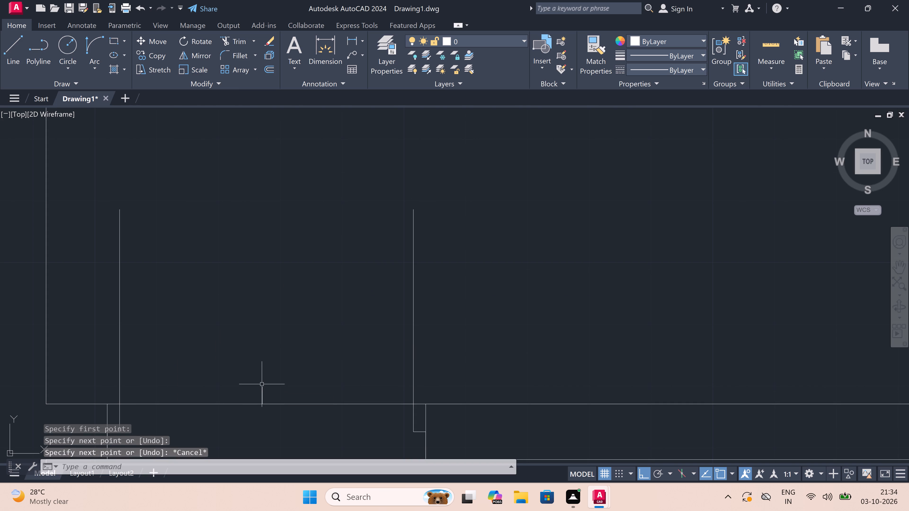
Draw the left door swing as a start-end-direction arc from the left leaf's top to the base of the middle mark.
click(90, 47)
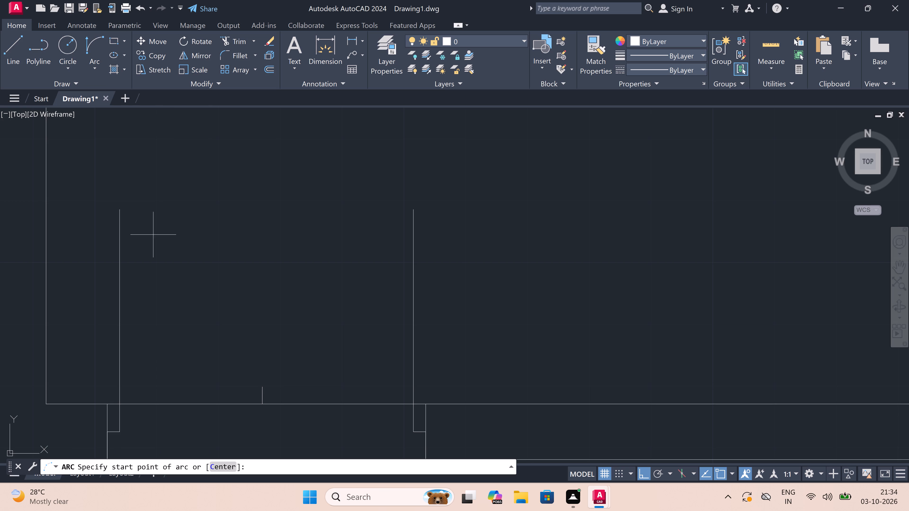
click(123, 208)
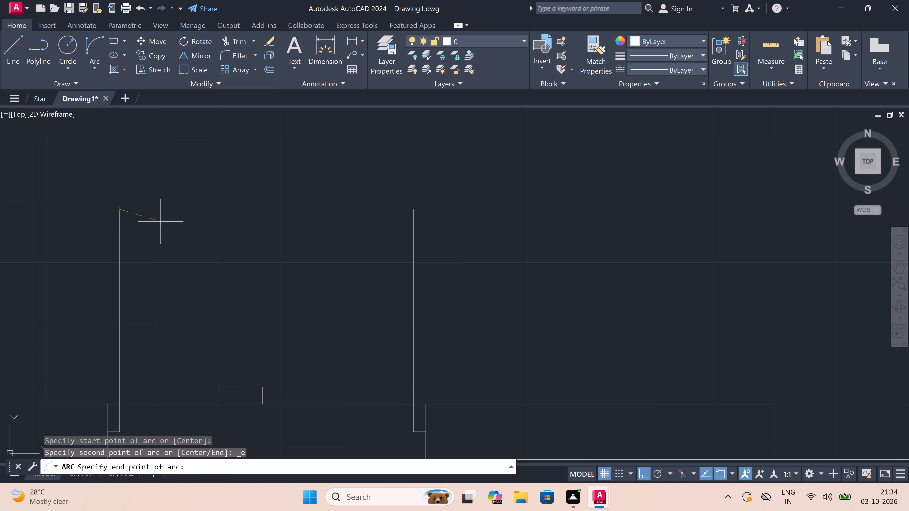
click(262, 404)
click(286, 315)
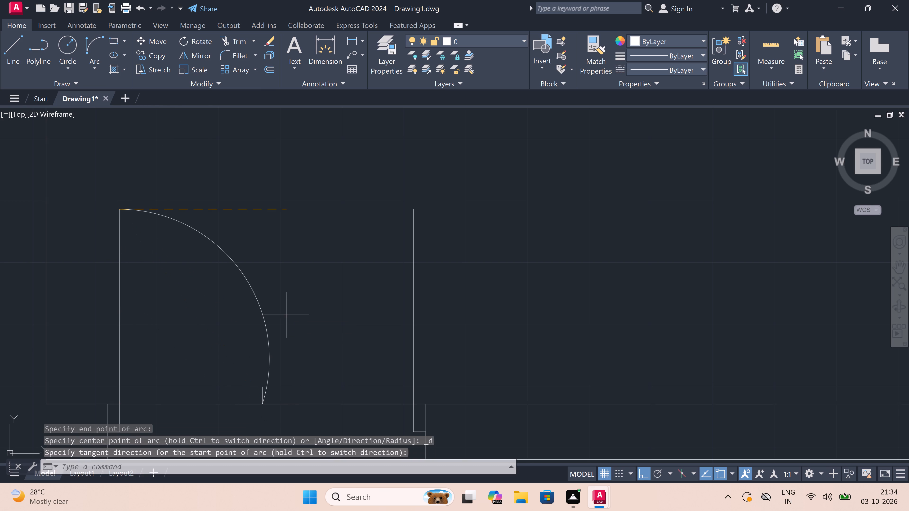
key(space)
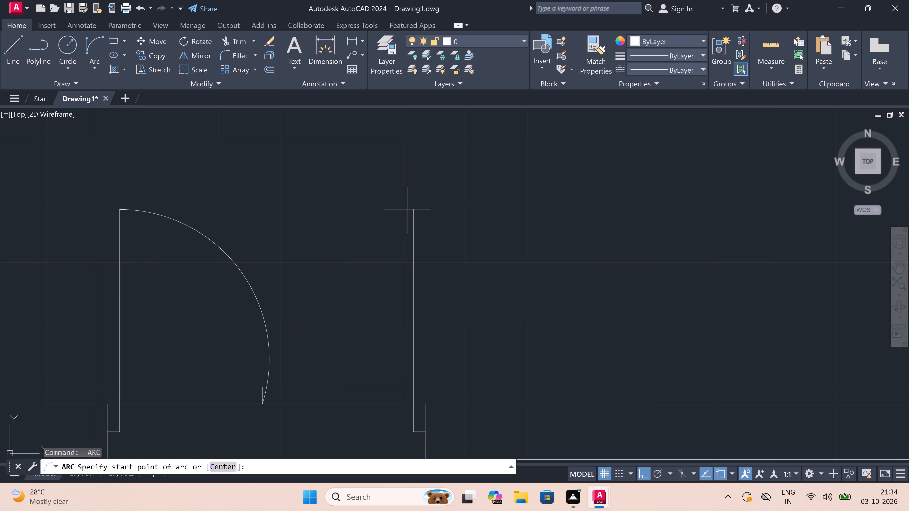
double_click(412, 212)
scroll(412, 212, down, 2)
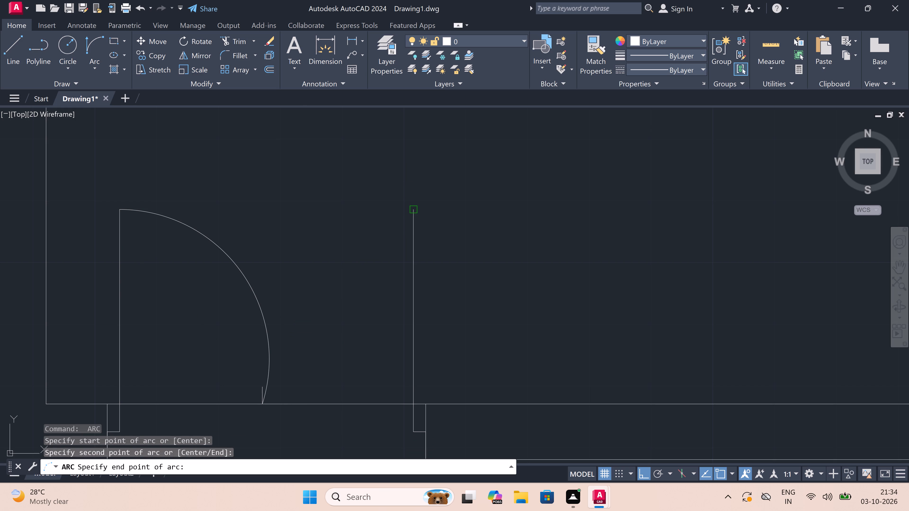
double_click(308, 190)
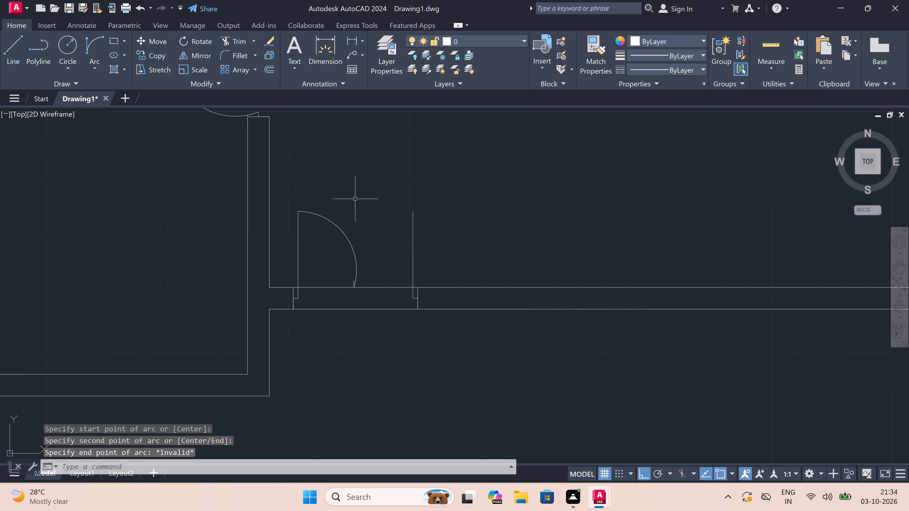
Draw a three-point arc from the right leaf's top through the base of the middle mark, ending below the bottom wall under that leaf.
scroll(372, 205, up, 2)
key(space)
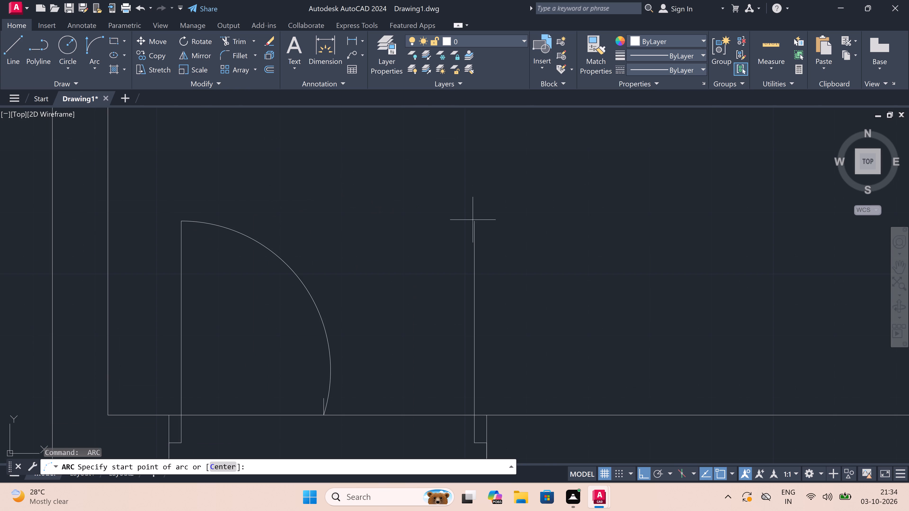
click(473, 223)
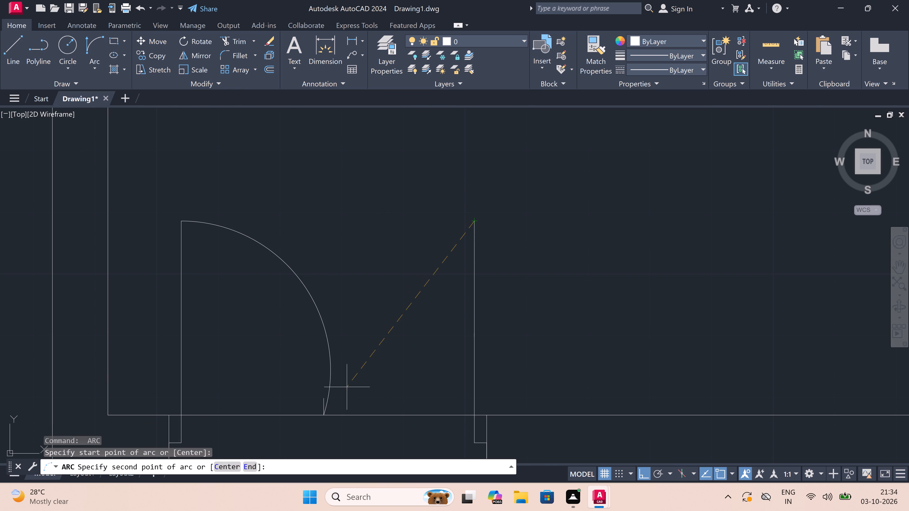
click(321, 414)
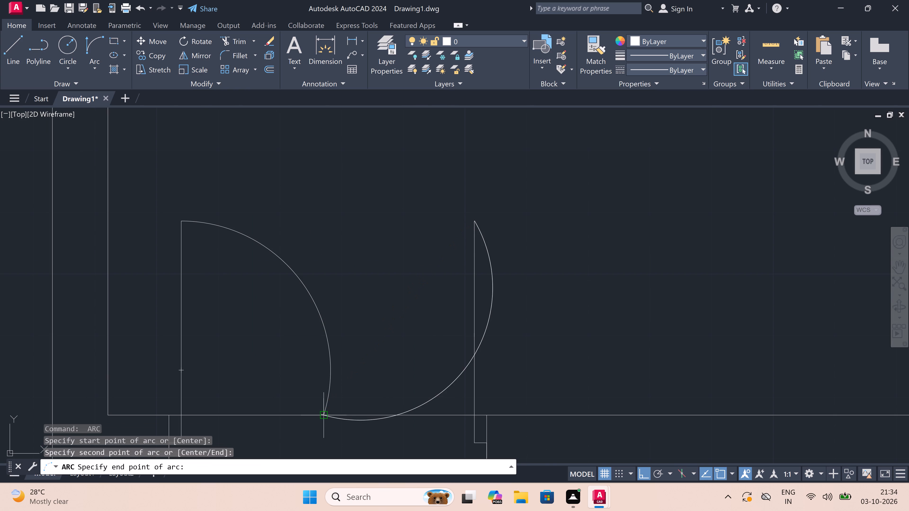
scroll(371, 307, down, 3)
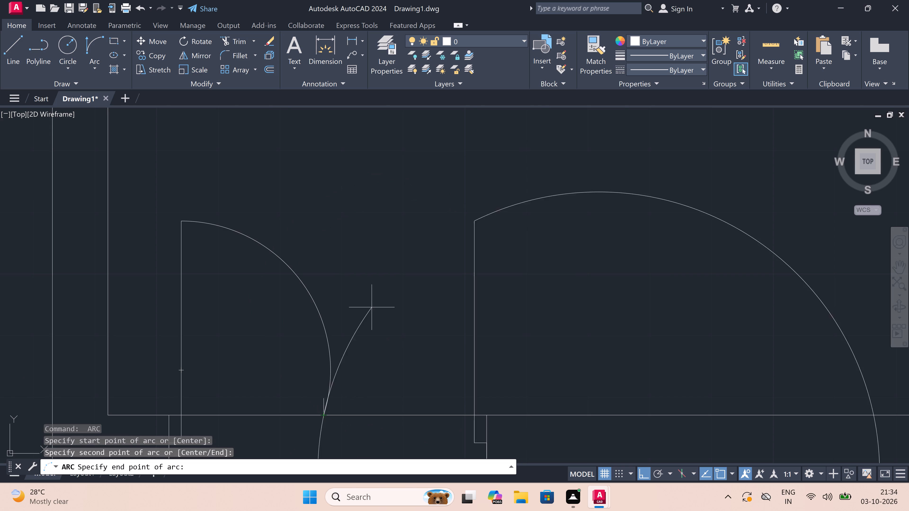
scroll(371, 307, down, 3)
scroll(368, 332, up, 3)
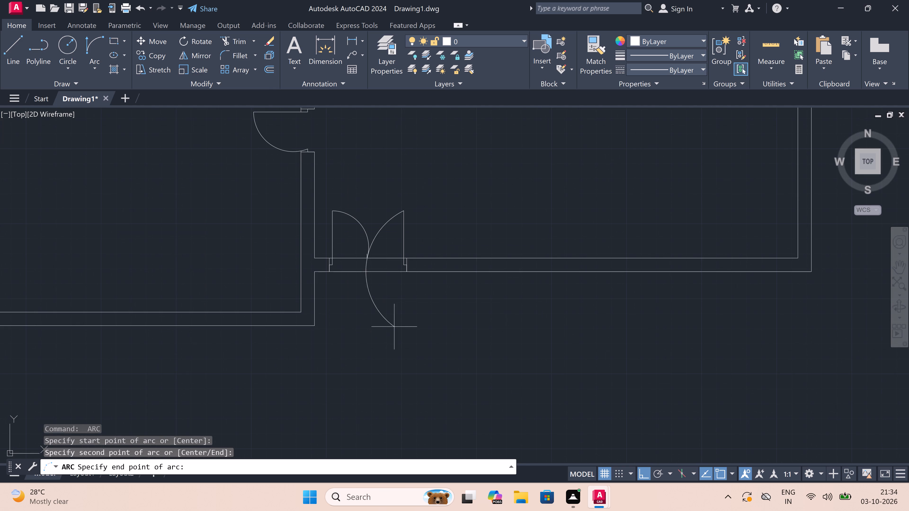
click(403, 299)
Trim the crossing lower ends of the two swing arcs and both bottom wall lines between the left door frame and the arc's tail.
scroll(379, 290, up, 2)
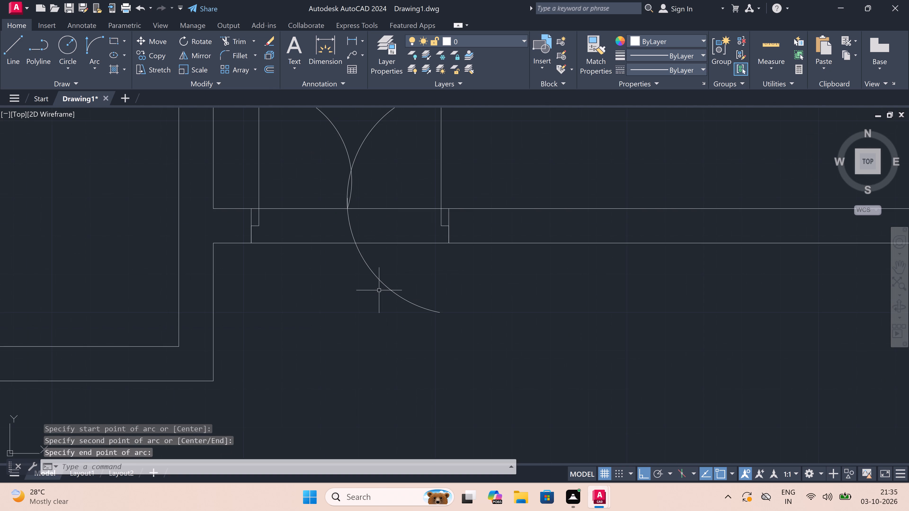
text(tr)
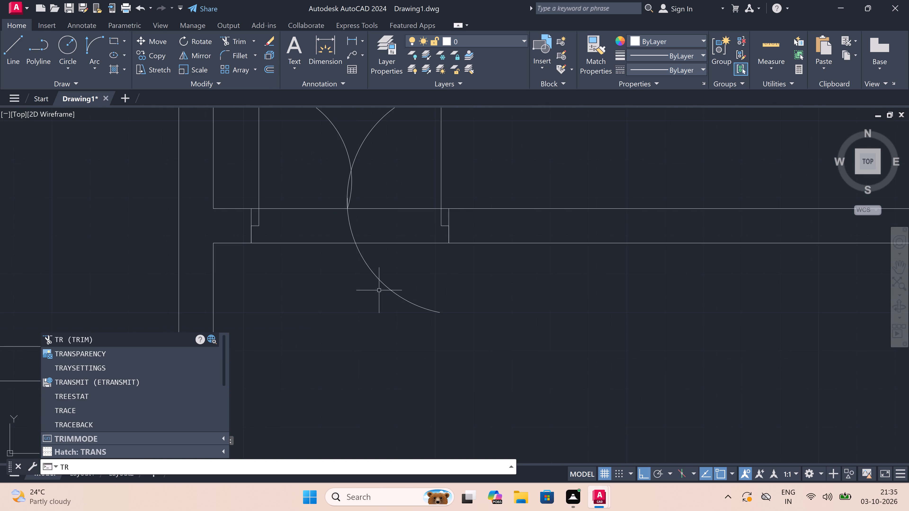
key(space)
click(375, 194)
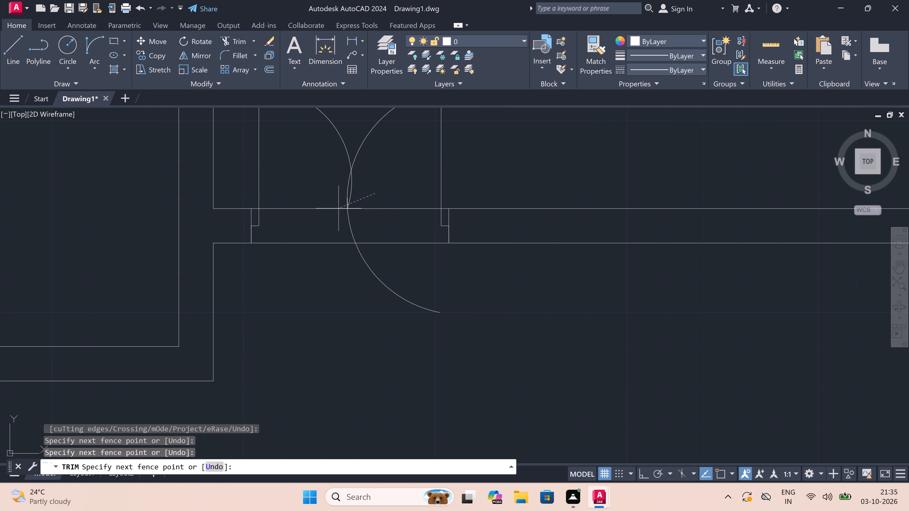
click(323, 181)
double_click(323, 181)
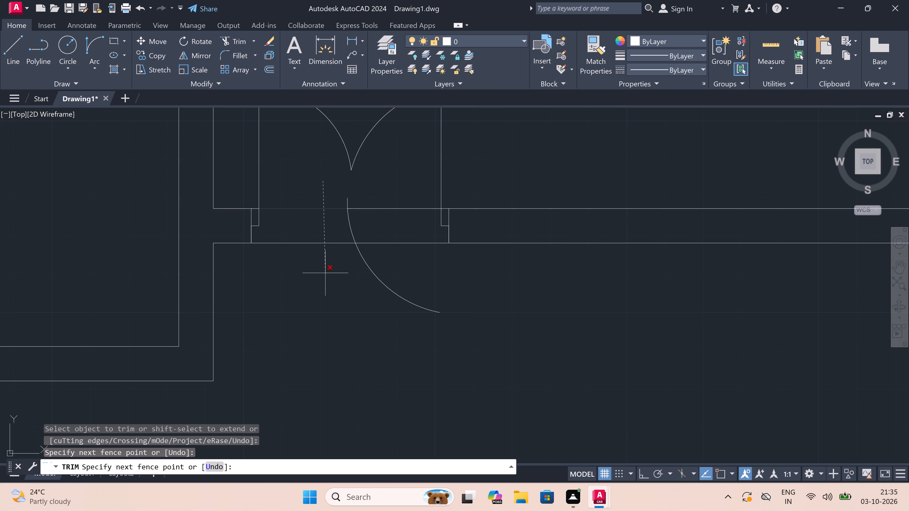
double_click(327, 284)
triple_click(402, 193)
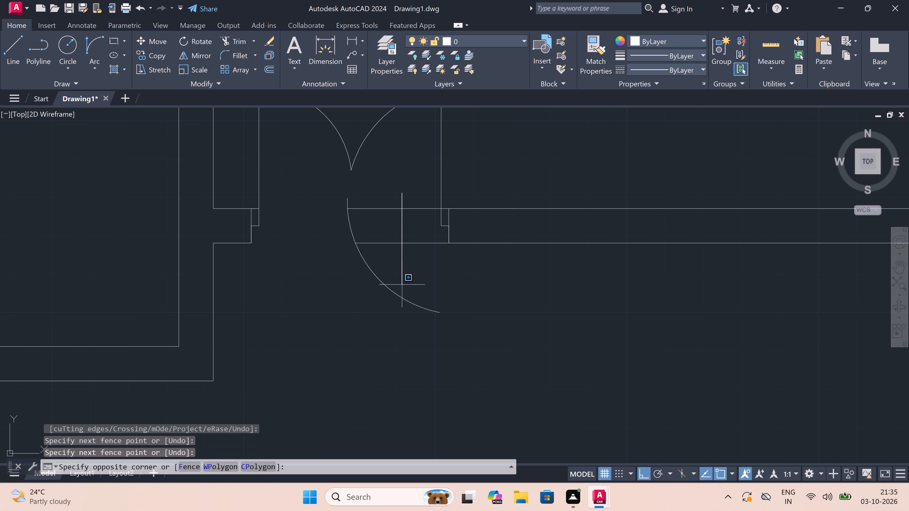
double_click(400, 293)
key(Escape)
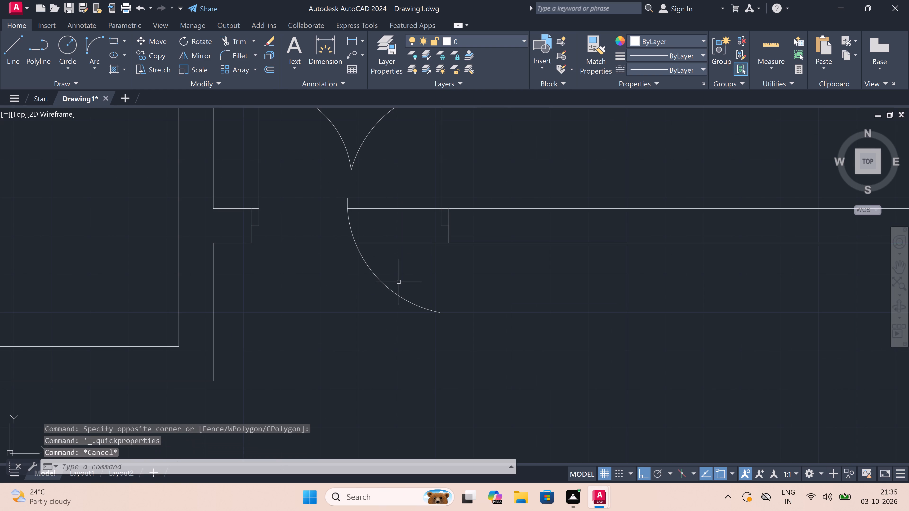
Trim the remaining wall lines and arc tail from the double-door opening, and remove the short middle mark.
text(tr)
key(space)
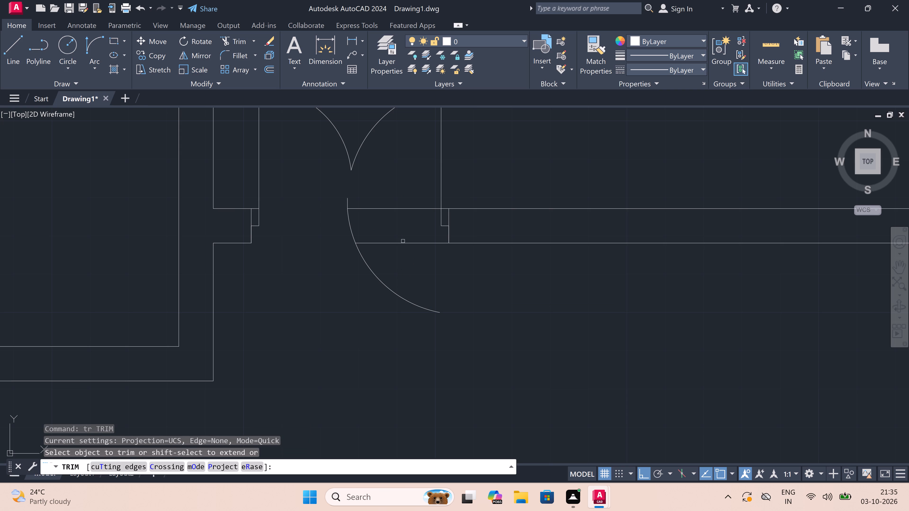
click(402, 192)
click(349, 322)
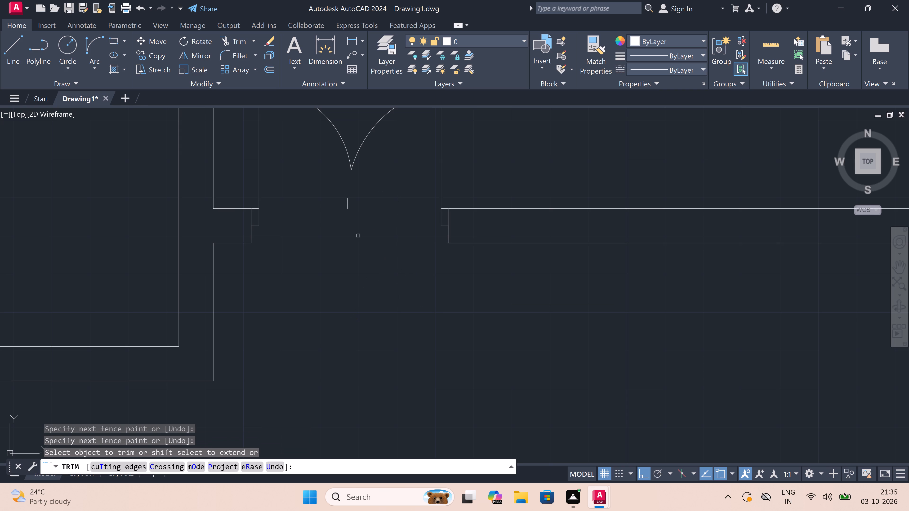
scroll(352, 207, up, 5)
click(351, 204)
drag(351, 204, 348, 203)
double_click(249, 185)
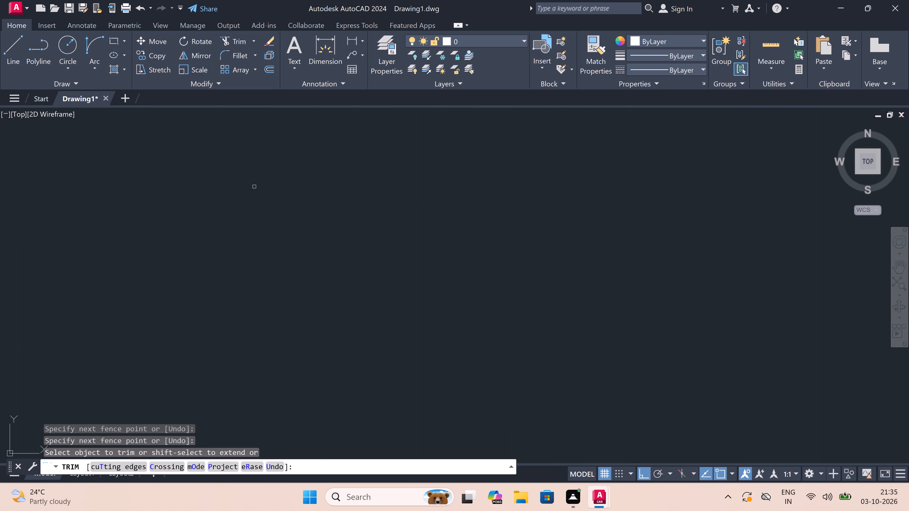
key(Escape)
Draw a 4' window in the bottom wall just right of the double door, with end lines across the wall and a centre line.
scroll(381, 308, down, 5)
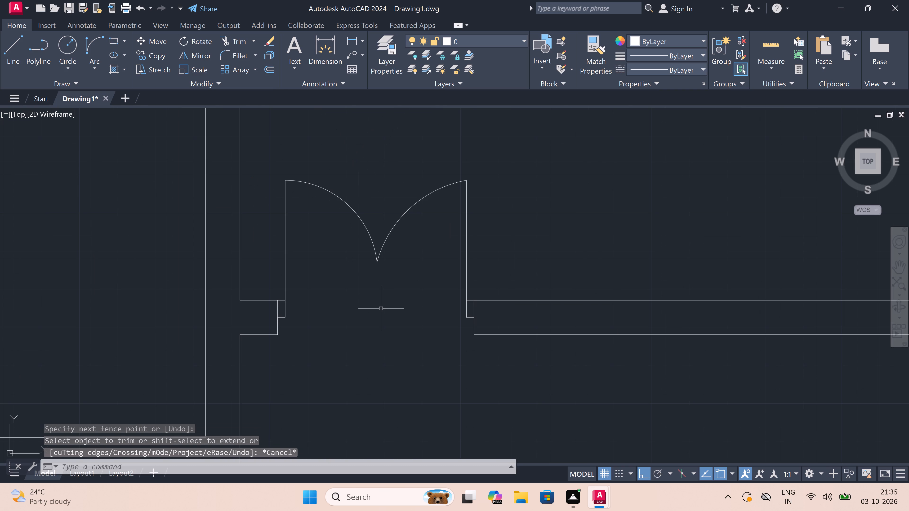
scroll(381, 308, down, 5)
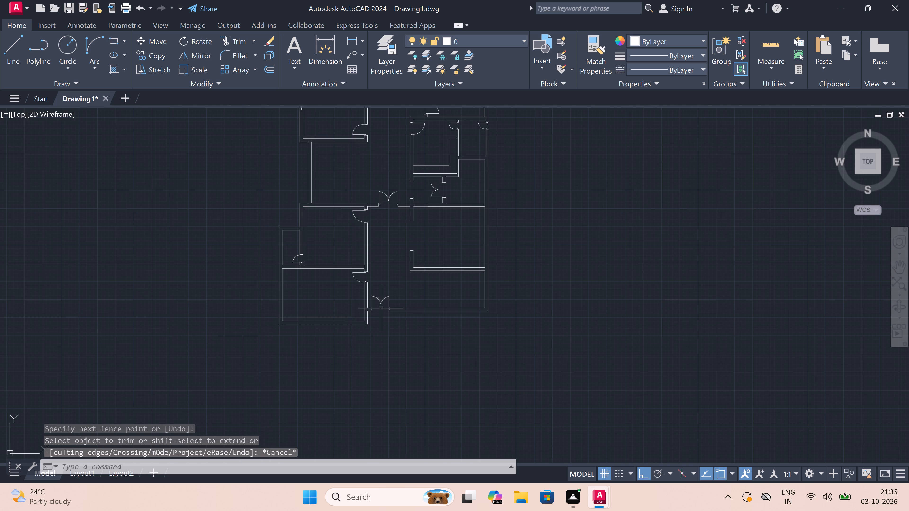
scroll(423, 301, up, 2)
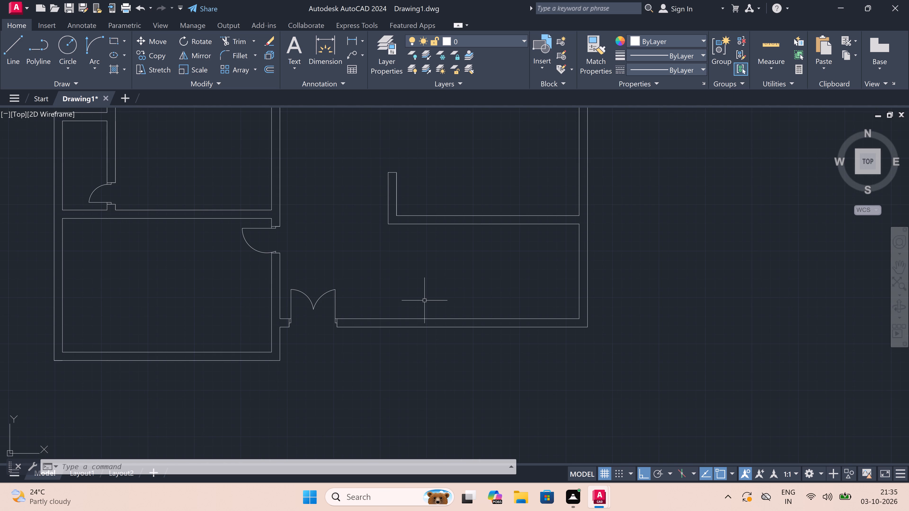
text(l)
key(space)
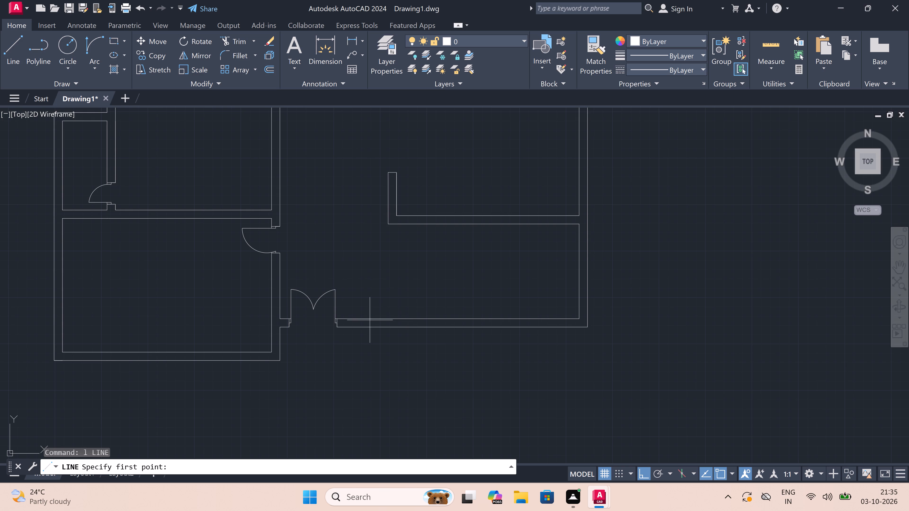
scroll(365, 322, up, 3)
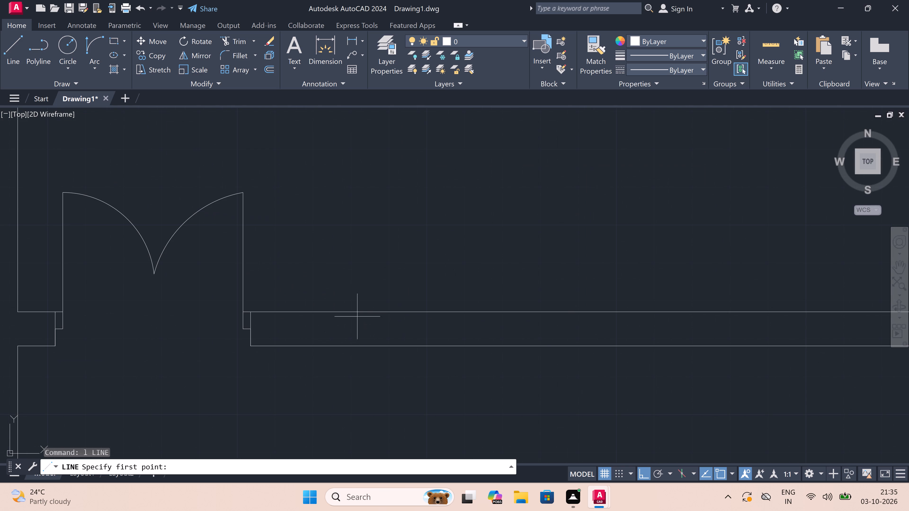
double_click(315, 313)
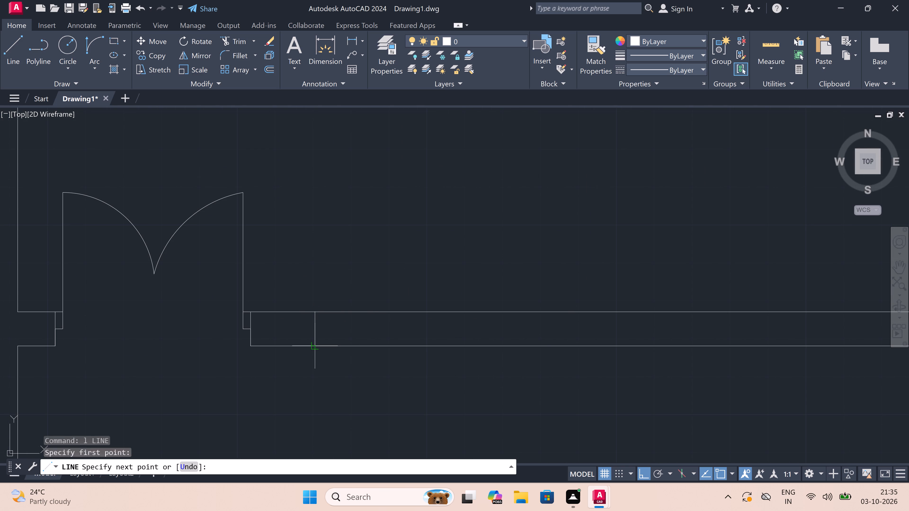
double_click(316, 350)
double_click(316, 335)
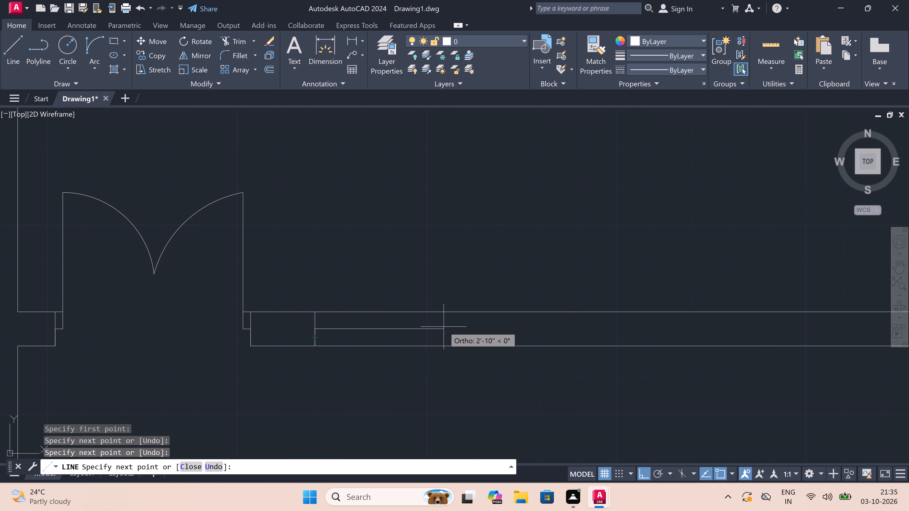
text(4')
key(space)
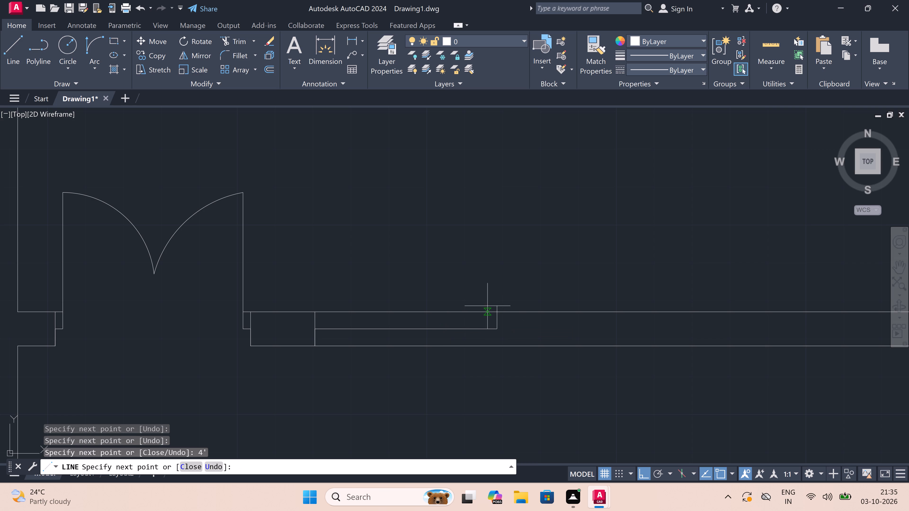
click(494, 311)
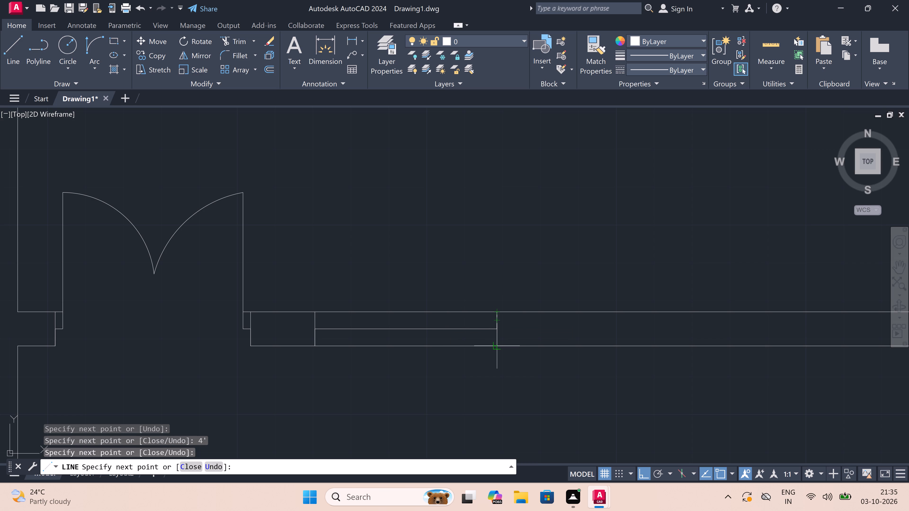
double_click(498, 345)
key(Escape)
Draw a second 4' window farther right in the bottom wall, with end lines across the wall and a centre line.
scroll(390, 332, down, 4)
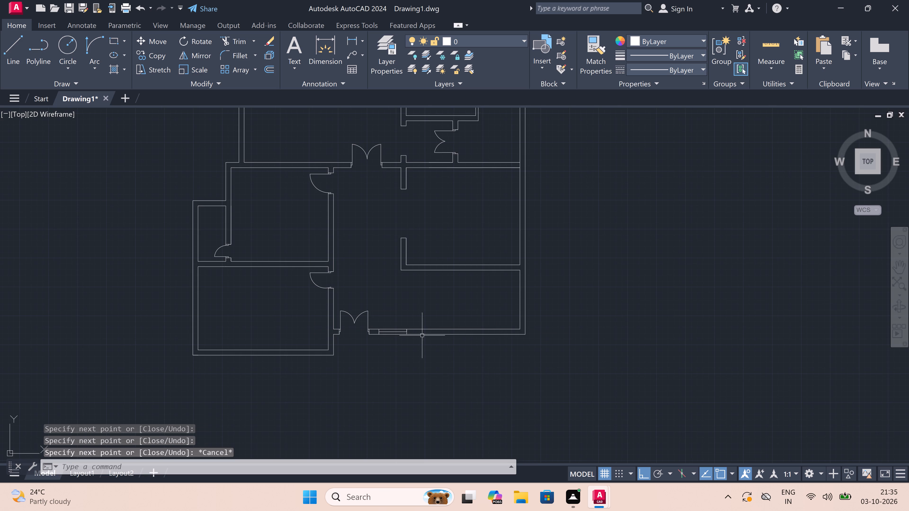
scroll(446, 334, up, 3)
key(space)
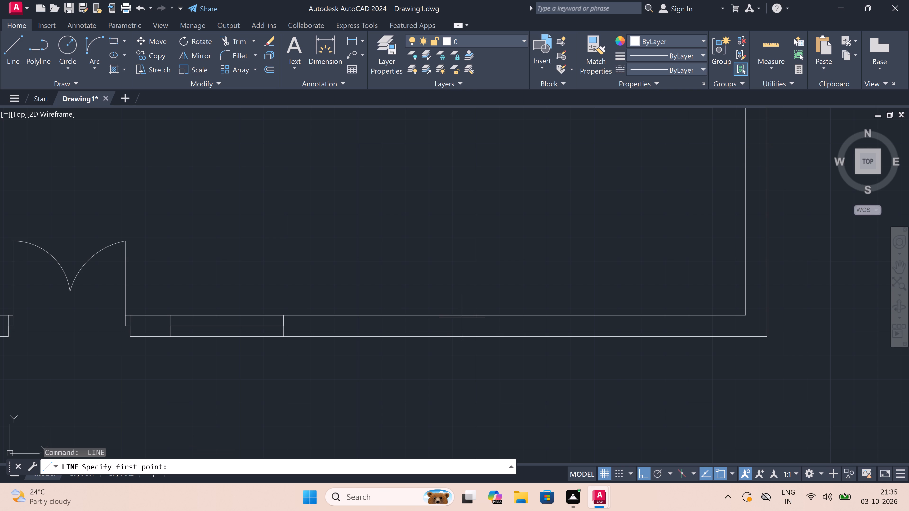
triple_click(475, 315)
double_click(476, 333)
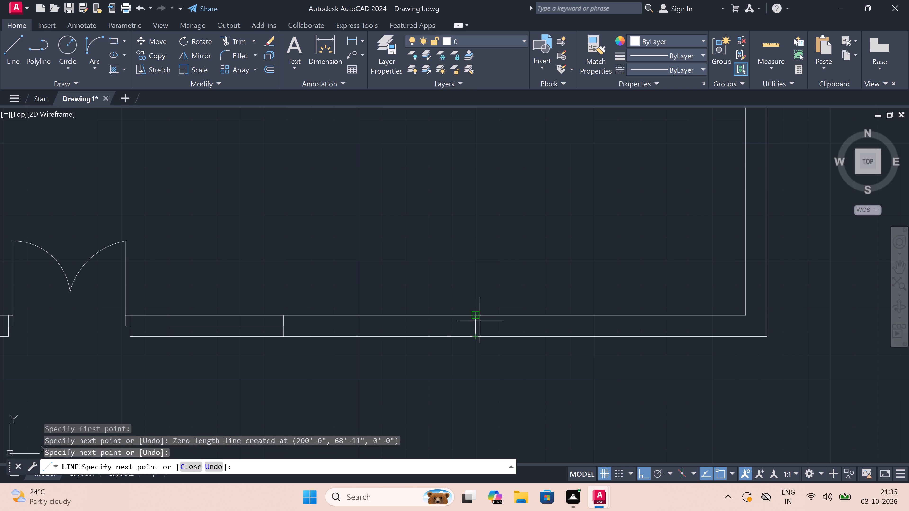
double_click(478, 327)
text(4')
key(space)
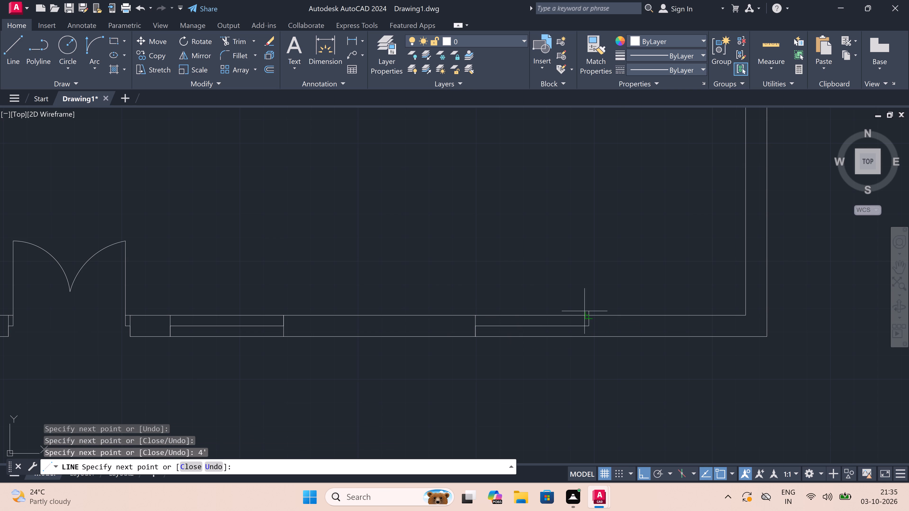
double_click(588, 316)
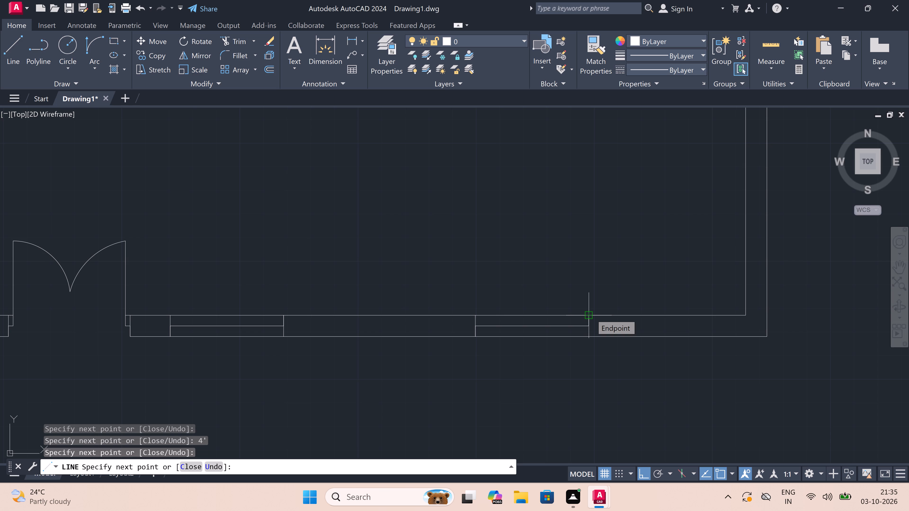
scroll(591, 314, up, 2)
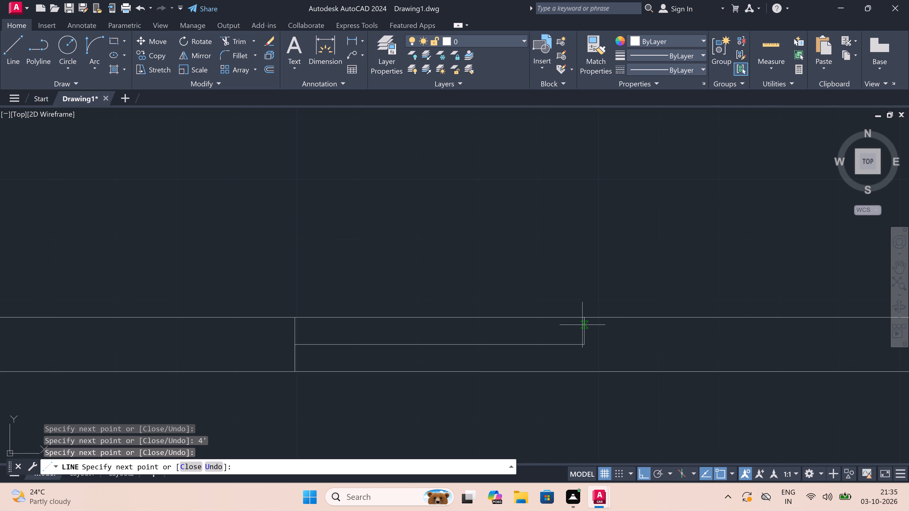
click(584, 371)
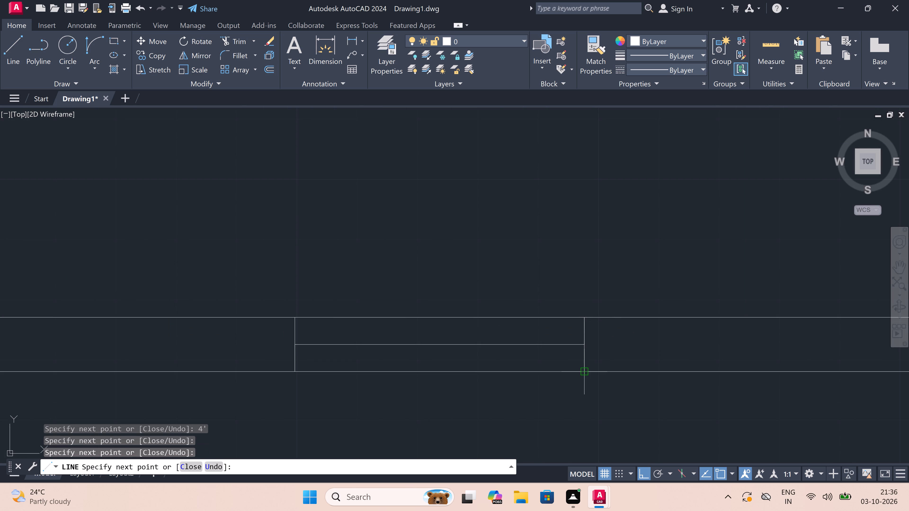
key(Escape)
Draw a vertical line between the windows from the bottom wall to the interior wall, then a horizontal line right from its midpoint with a short upward end.
scroll(515, 330, down, 5)
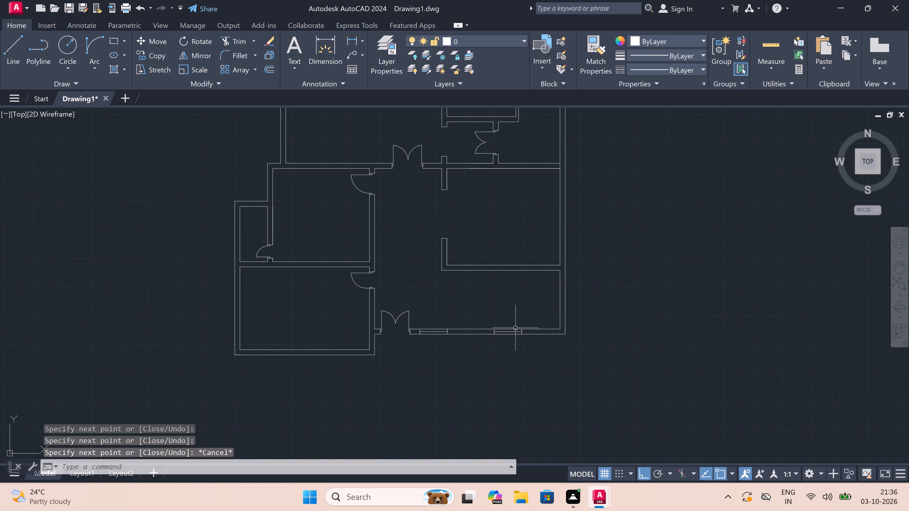
scroll(512, 313, up, 3)
scroll(512, 313, down, 1)
key(l)
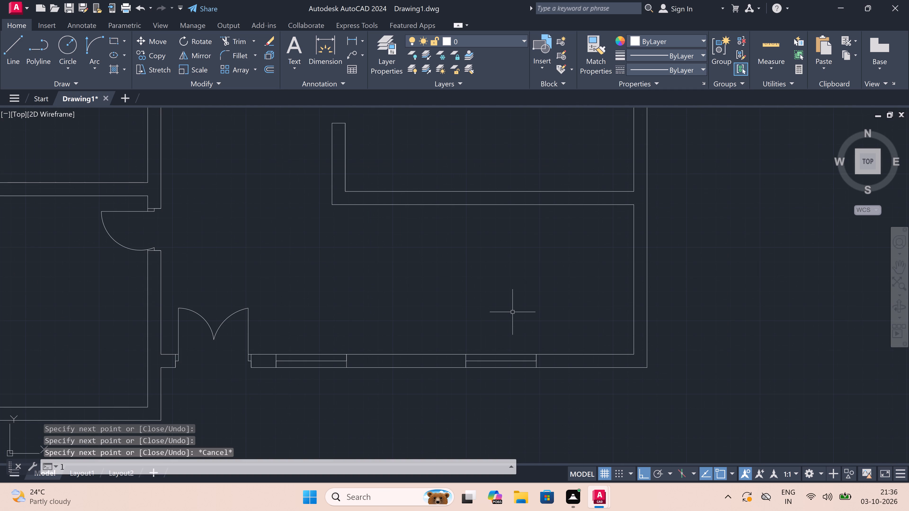
key(space)
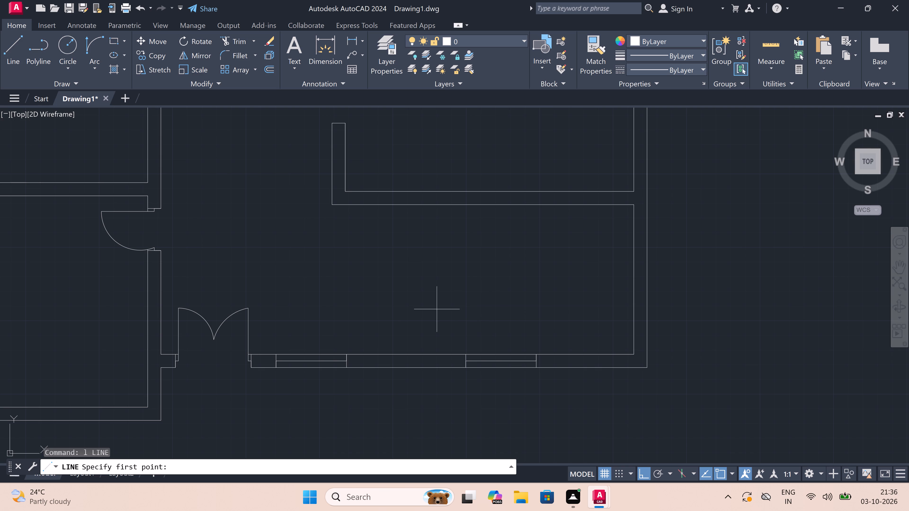
click(366, 351)
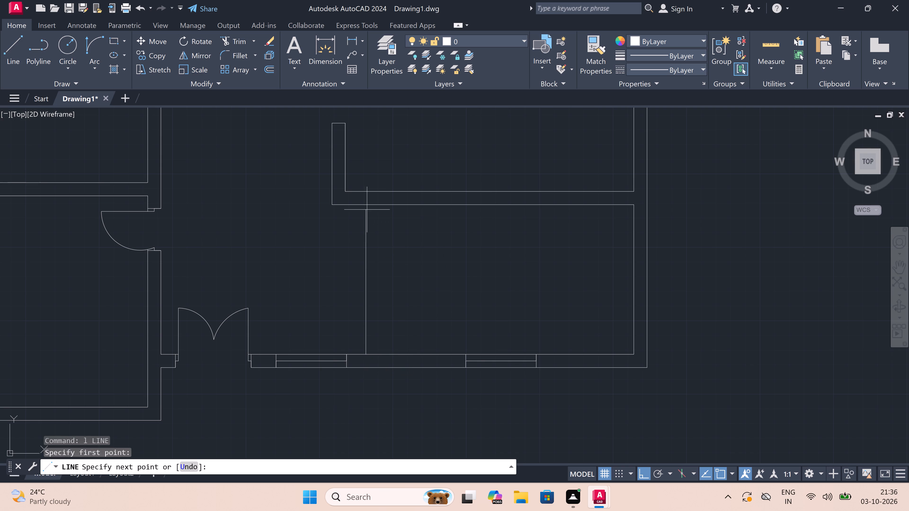
click(365, 205)
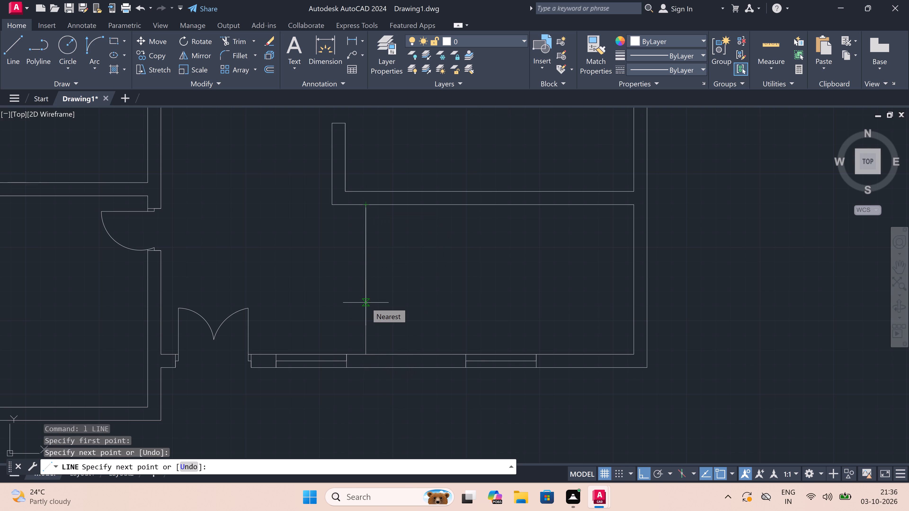
click(366, 278)
triple_click(575, 264)
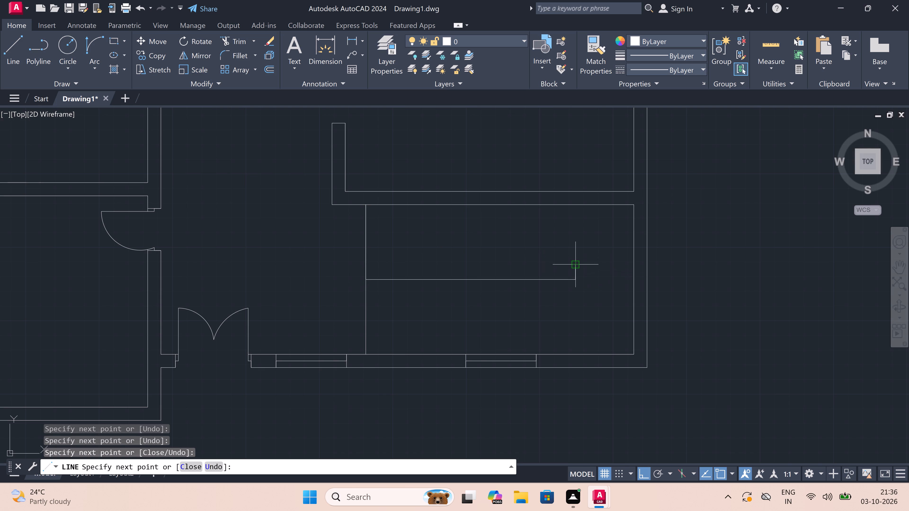
key(Escape)
Offset the upper half of the vertical line repeatedly to the right at 9" spacing, laying out stair treads up to the right wall.
key(o)
key(space)
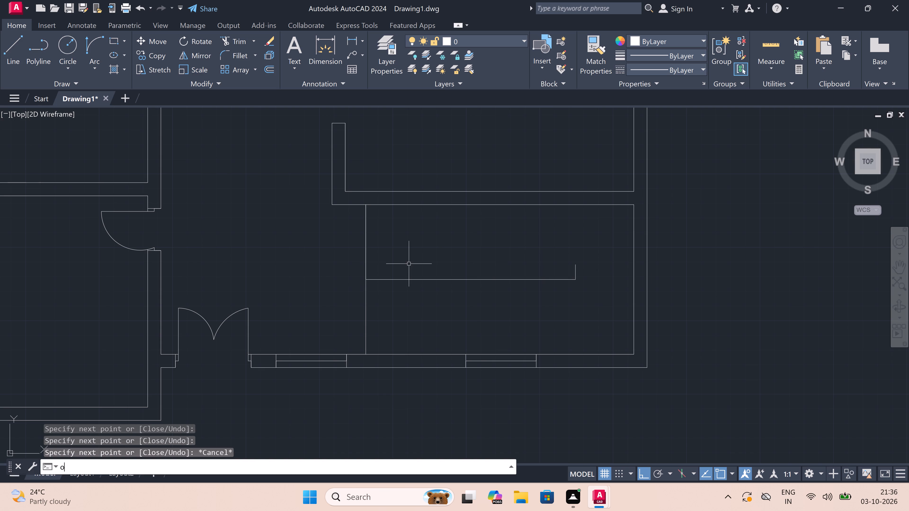
drag(364, 252, 370, 254)
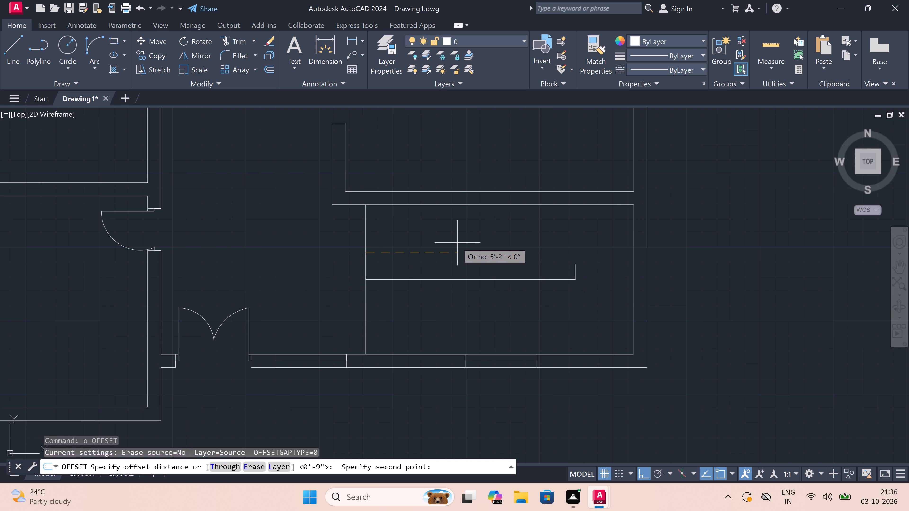
key(9)
text(")
key(space)
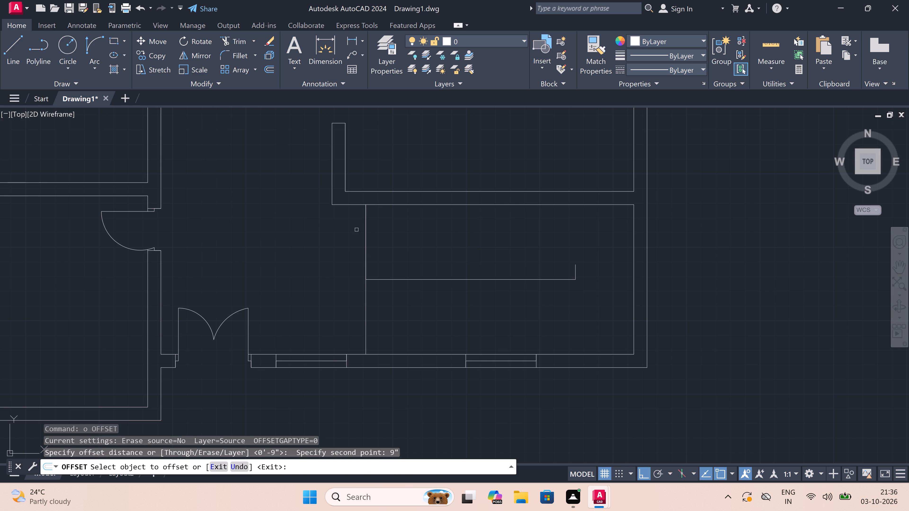
click(366, 229)
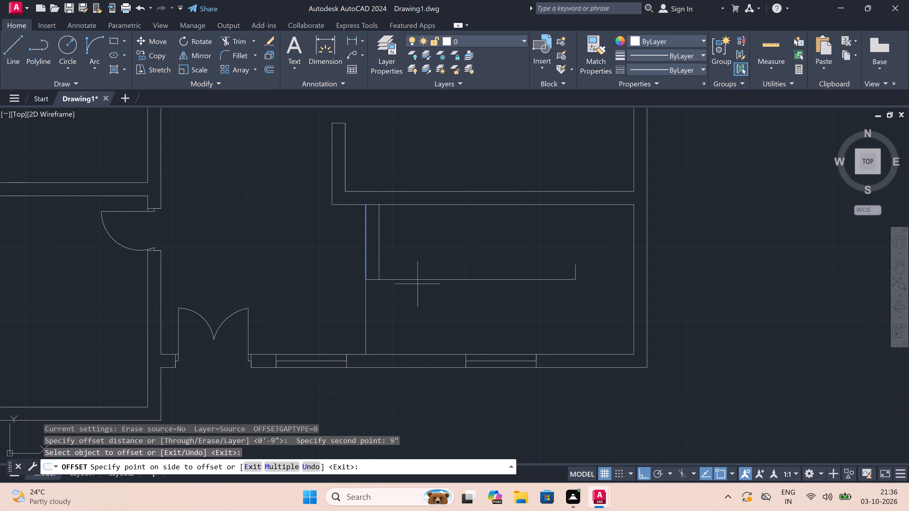
click(281, 465)
click(491, 244)
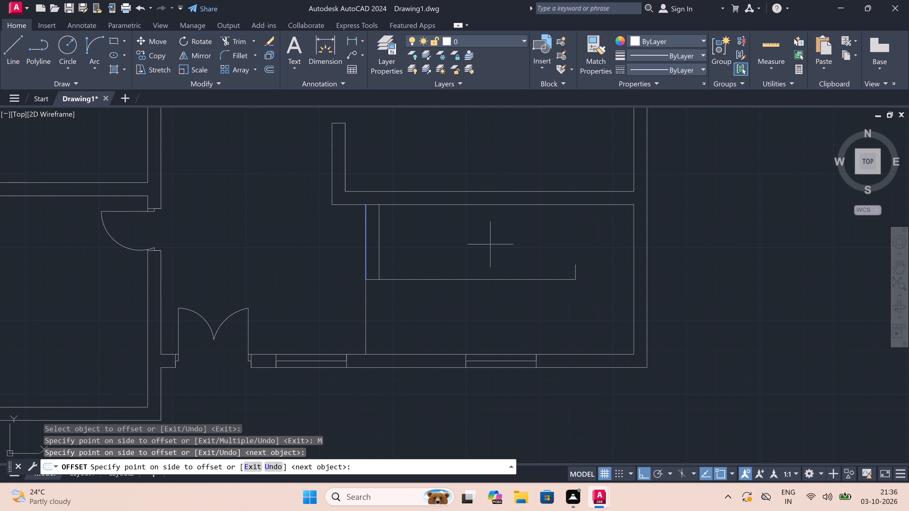
double_click(498, 239)
click(510, 239)
double_click(539, 238)
click(555, 237)
click(562, 238)
double_click(578, 238)
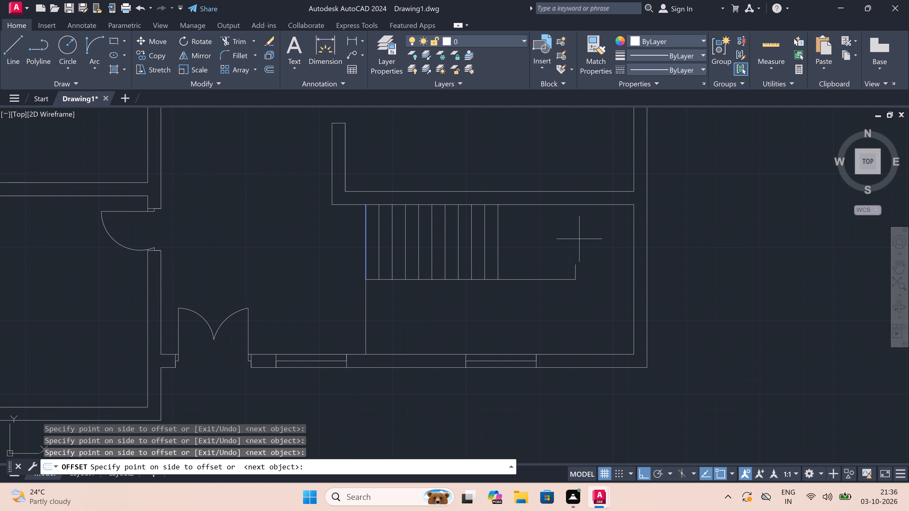
double_click(581, 239)
double_click(583, 239)
double_click(590, 240)
click(594, 240)
triple_click(597, 240)
click(597, 240)
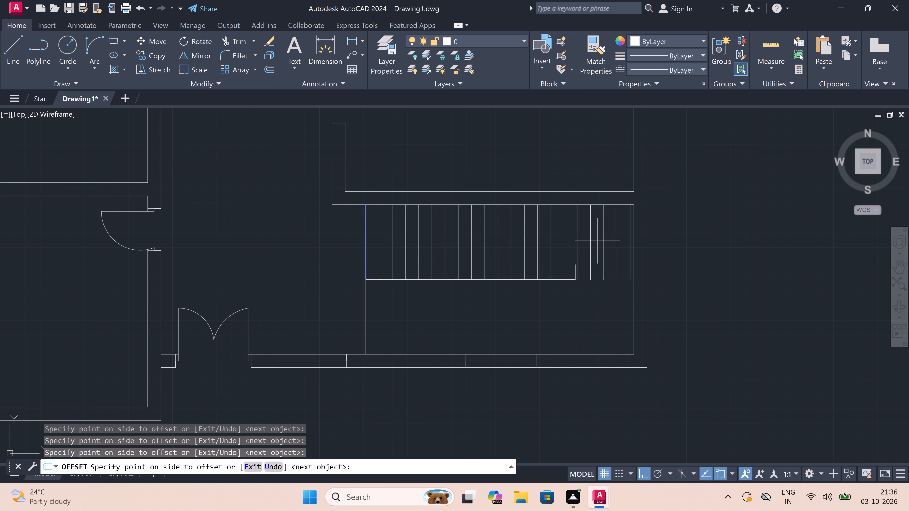
key(Escape)
Delete the four tread lines that lie beyond the end of the horizontal mid-line.
scroll(605, 248, up, 2)
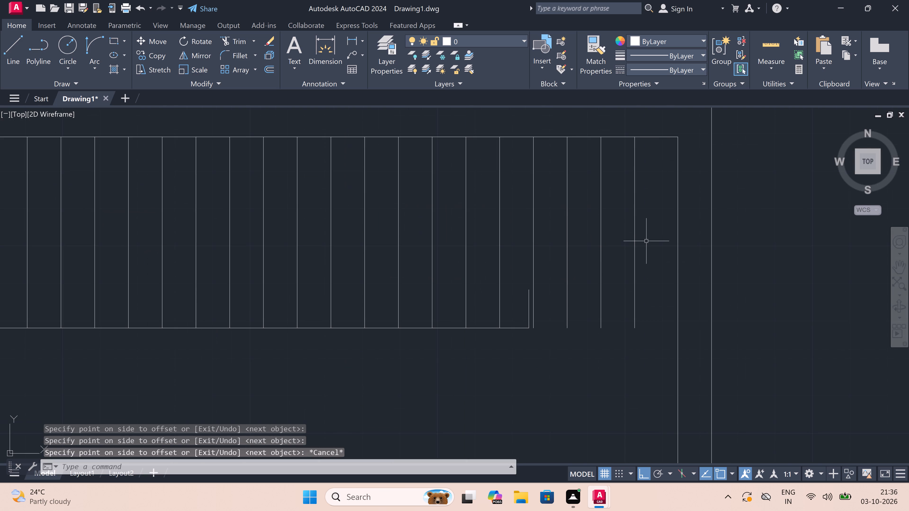
double_click(646, 241)
scroll(469, 279, up, 2)
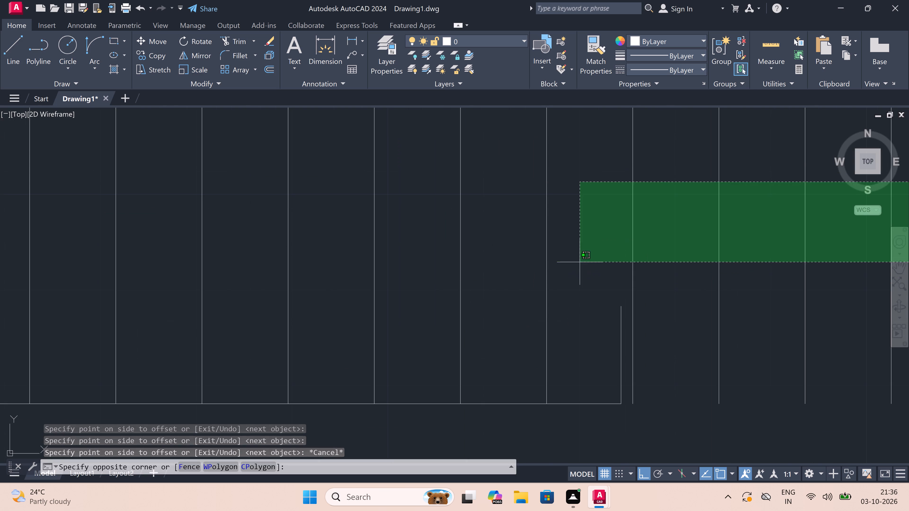
click(597, 257)
scroll(386, 259, down, 5)
scroll(421, 256, up, 3)
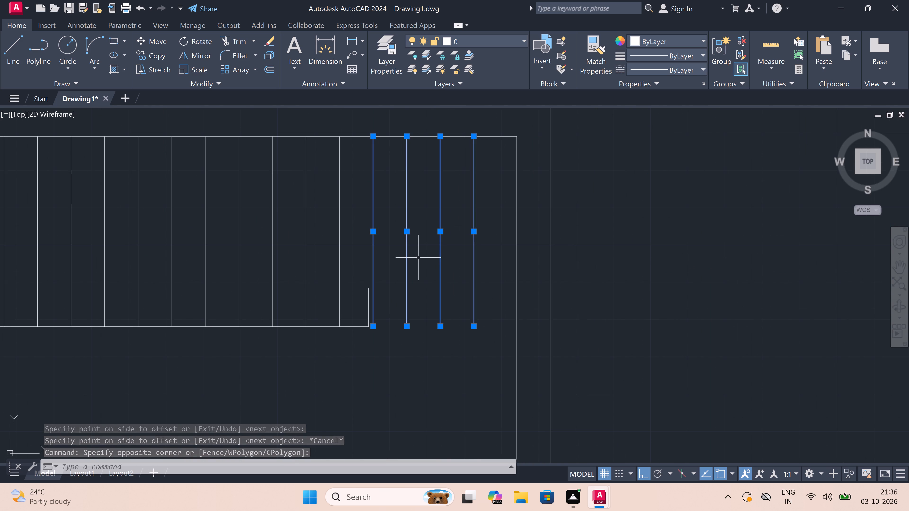
key(Delete)
Trim the horizontal mid-line's overhang past the last tread and remove its short upward end line.
text(tr)
key(space)
click(369, 287)
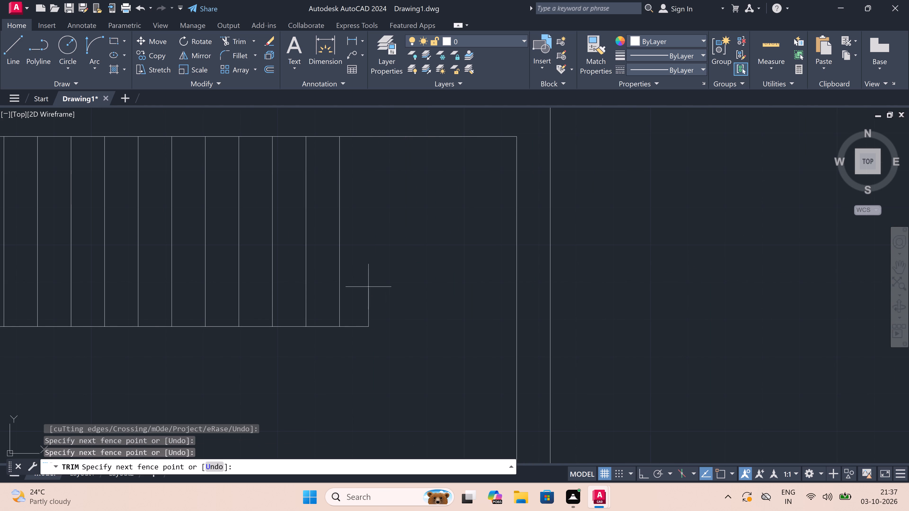
click(344, 339)
click(355, 320)
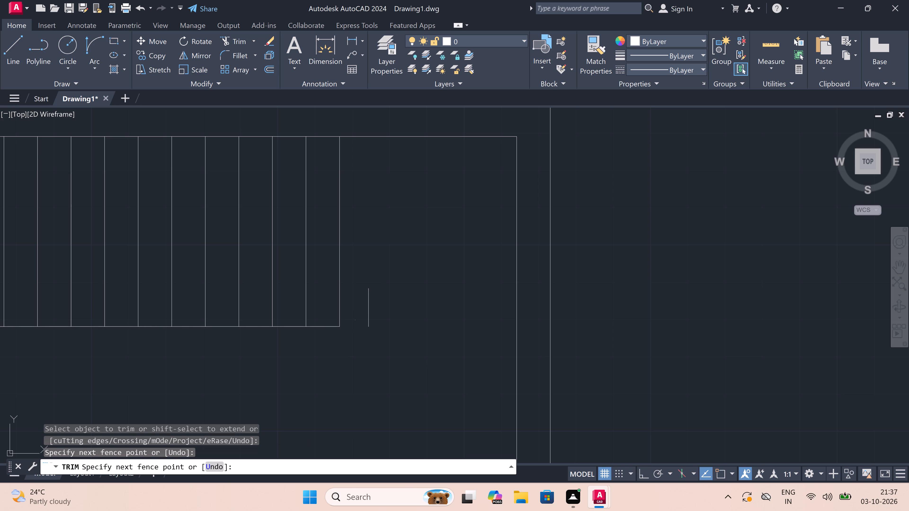
click(391, 300)
scroll(391, 300, down, 3)
scroll(380, 309, up, 2)
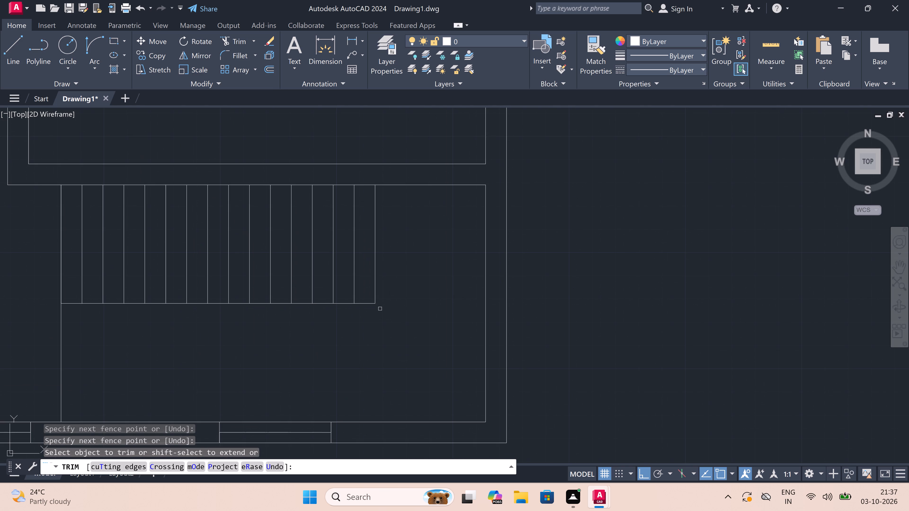
key(Escape)
Extend all the tread lines down past the mid-line to the bottom wall, forming the lower stair flight.
text(ex)
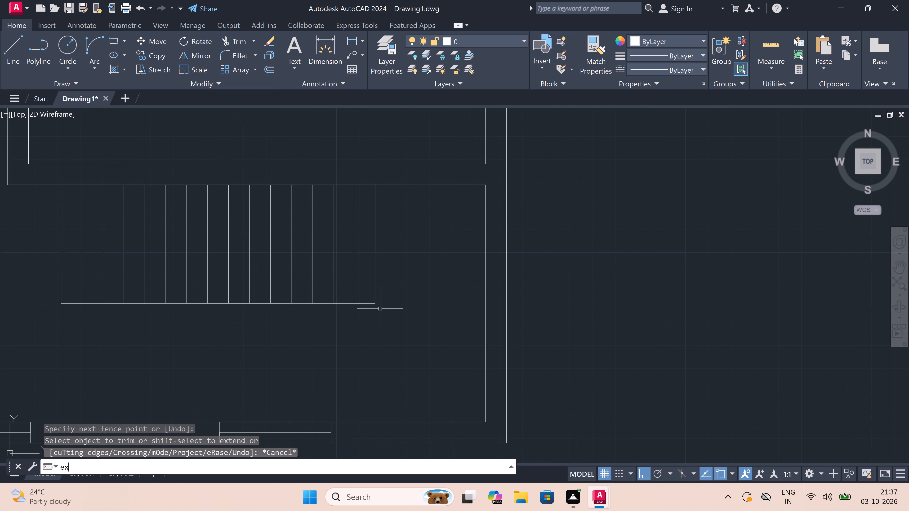
key(space)
click(394, 272)
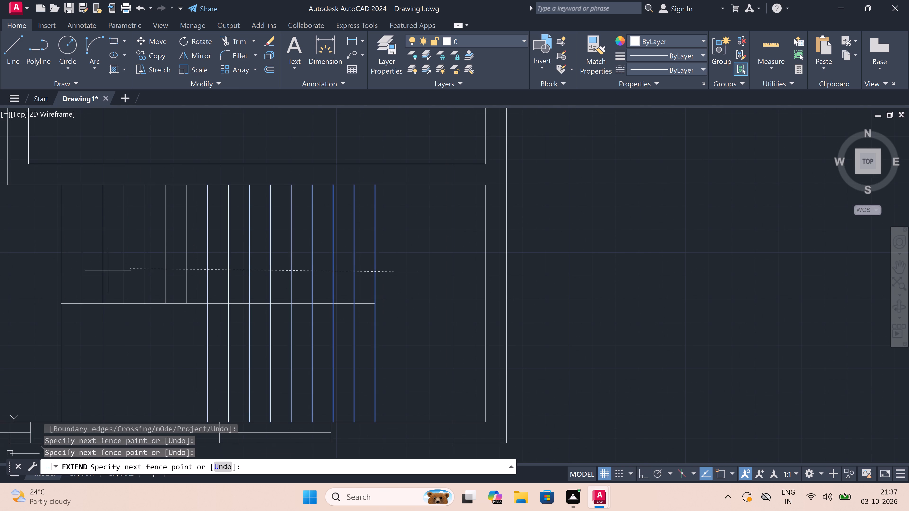
click(63, 270)
scroll(238, 270, down, 5)
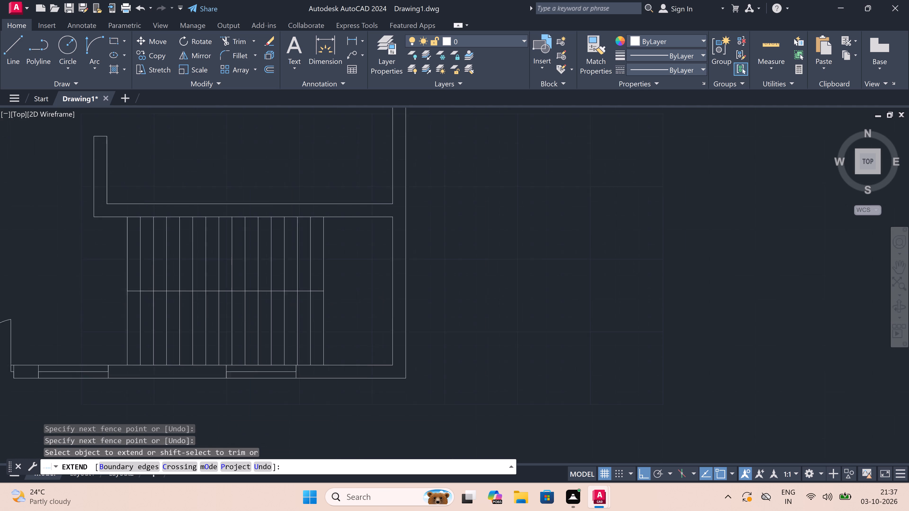
scroll(183, 268, up, 3)
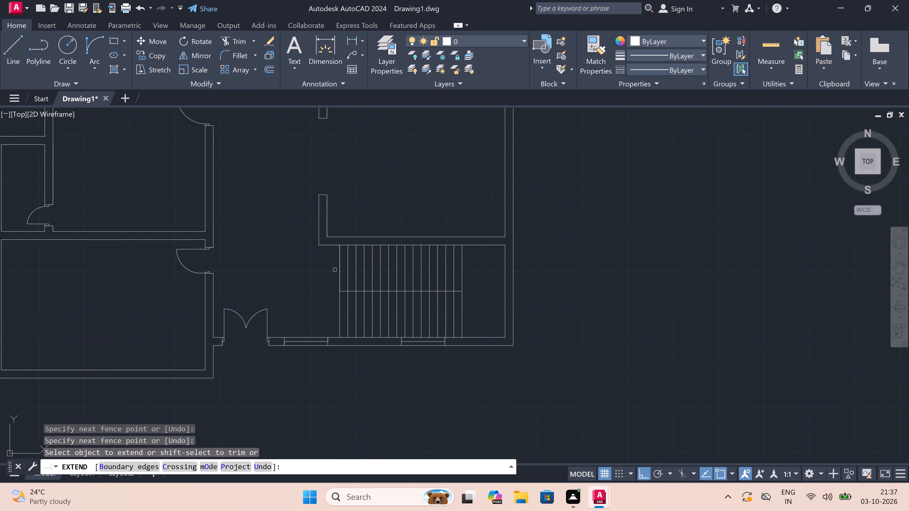
key(Escape)
Draw the stair path line from left of the upper flight across to the landing, down, and back left into the lower flight.
text(l)
key(space)
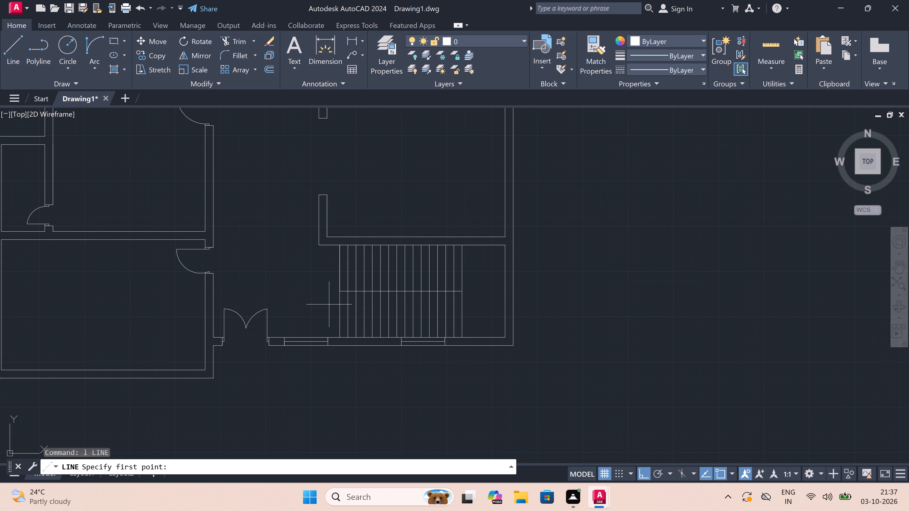
click(315, 271)
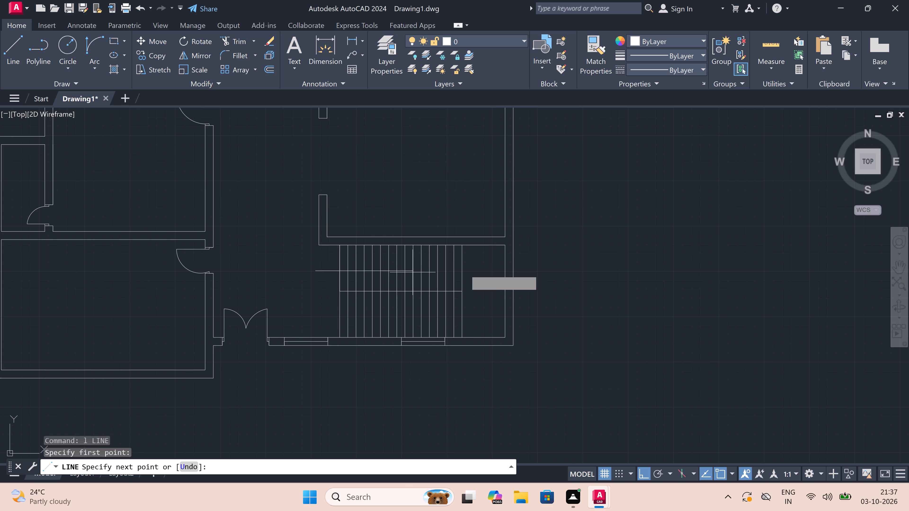
click(481, 268)
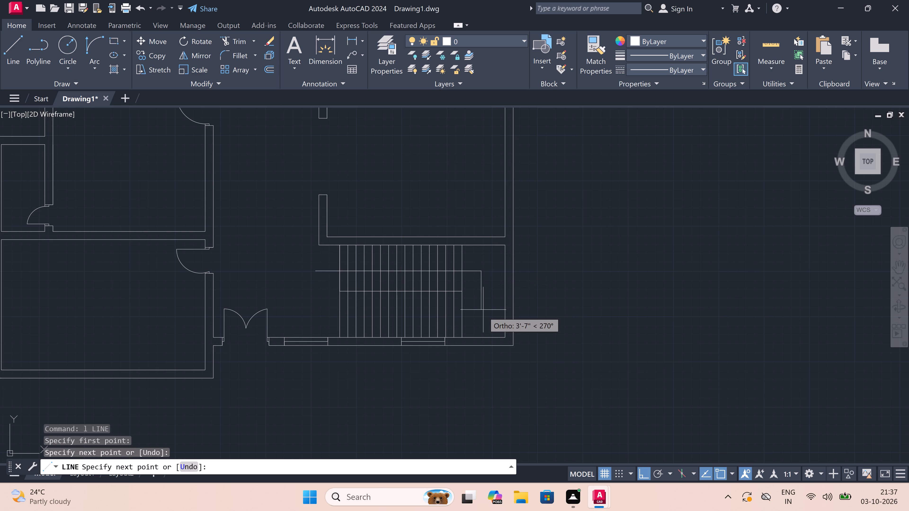
click(480, 318)
scroll(419, 315, up, 2)
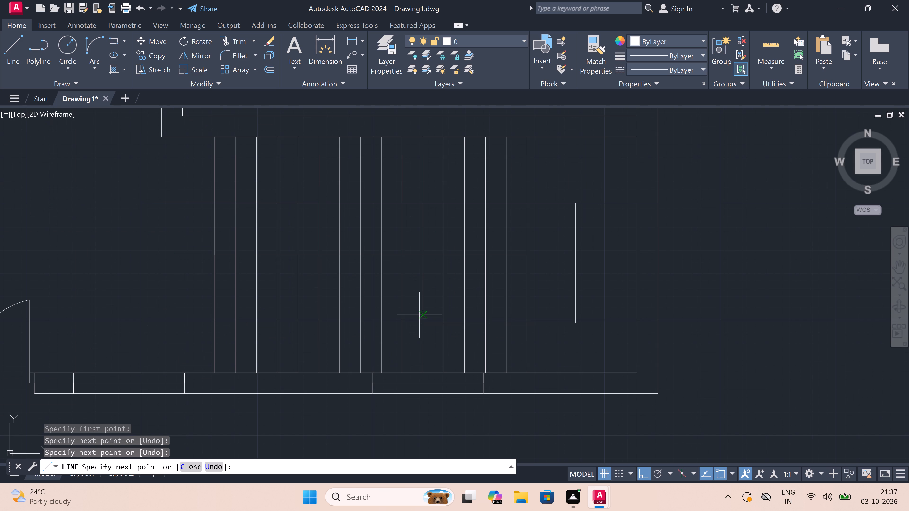
click(422, 321)
key(Escape)
Draw a 5' window in the right wall of the room above the staircase, with end lines across the wall and a centre line.
scroll(429, 313, down, 2)
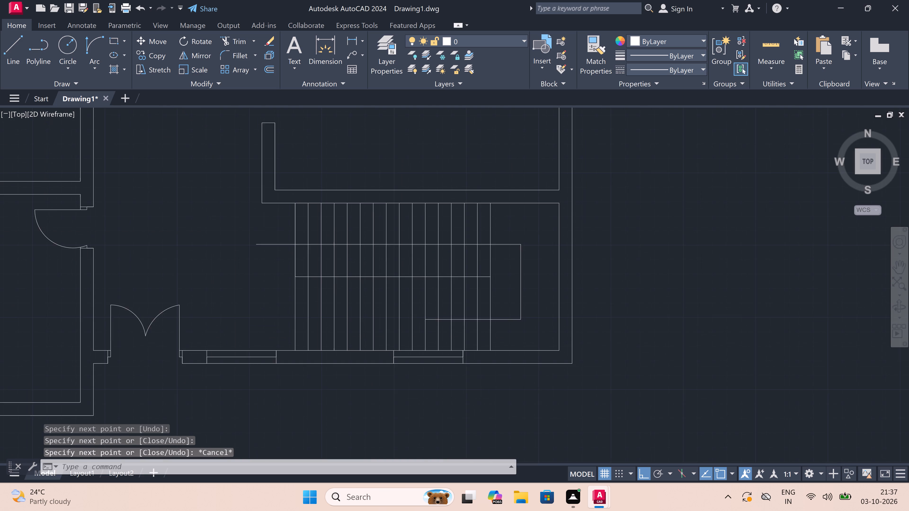
scroll(429, 313, down, 3)
scroll(447, 267, up, 3)
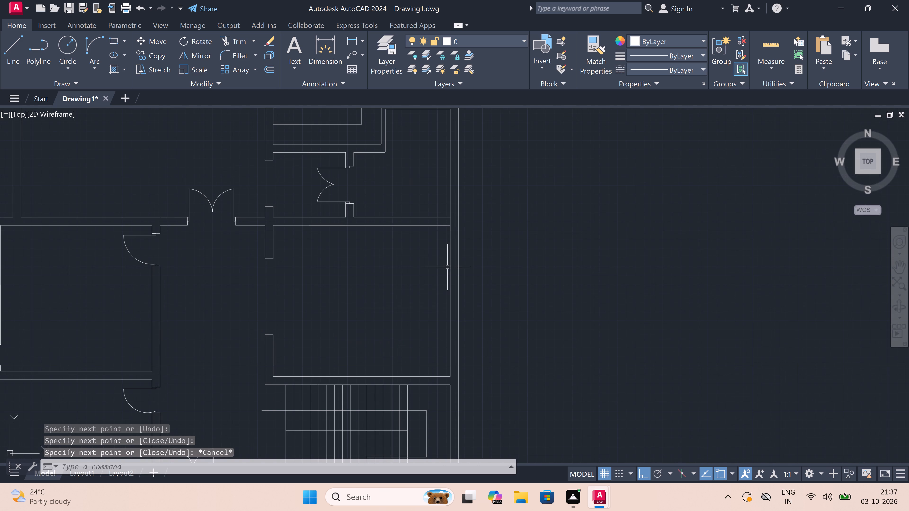
key(space)
click(449, 250)
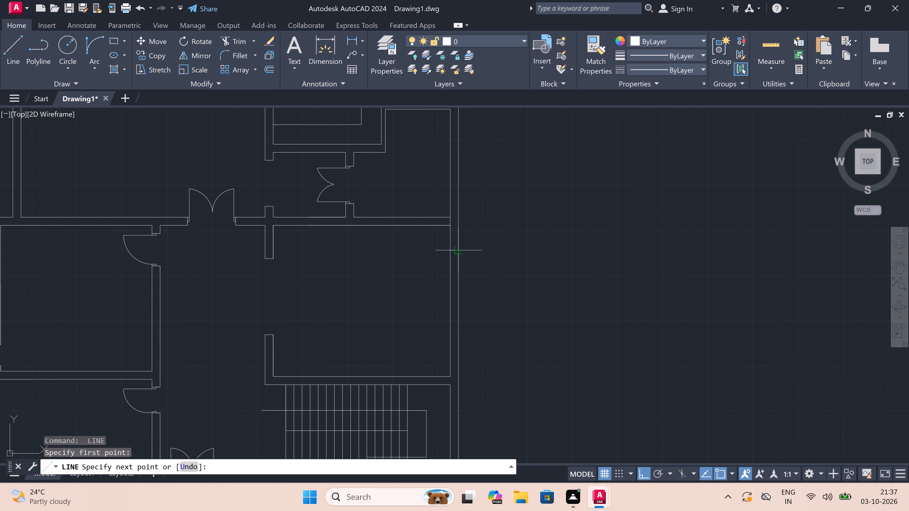
scroll(455, 250, up, 3)
click(468, 249)
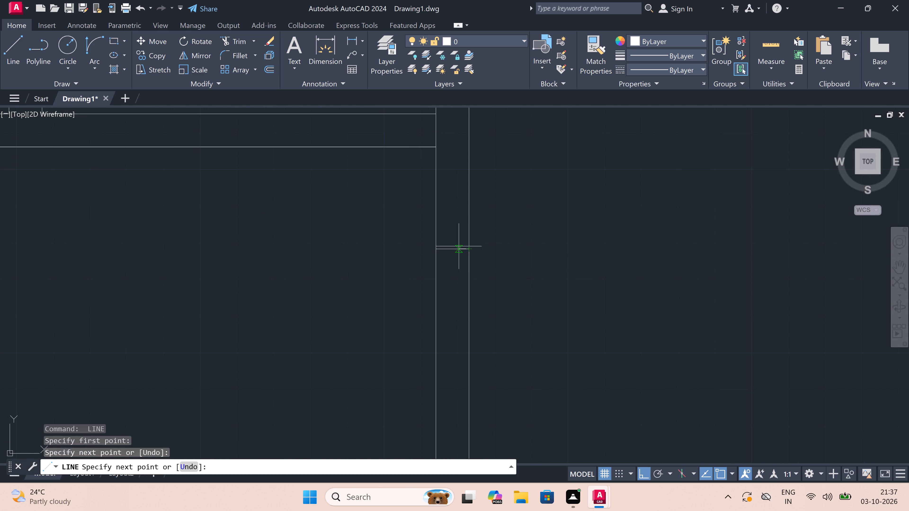
click(449, 249)
key(5)
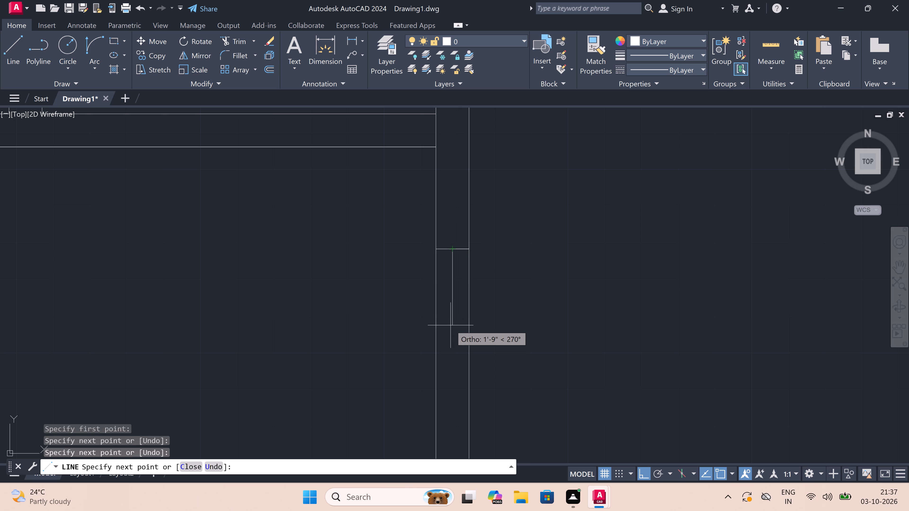
key(apostrophe)
key(space)
scroll(451, 325, down, 4)
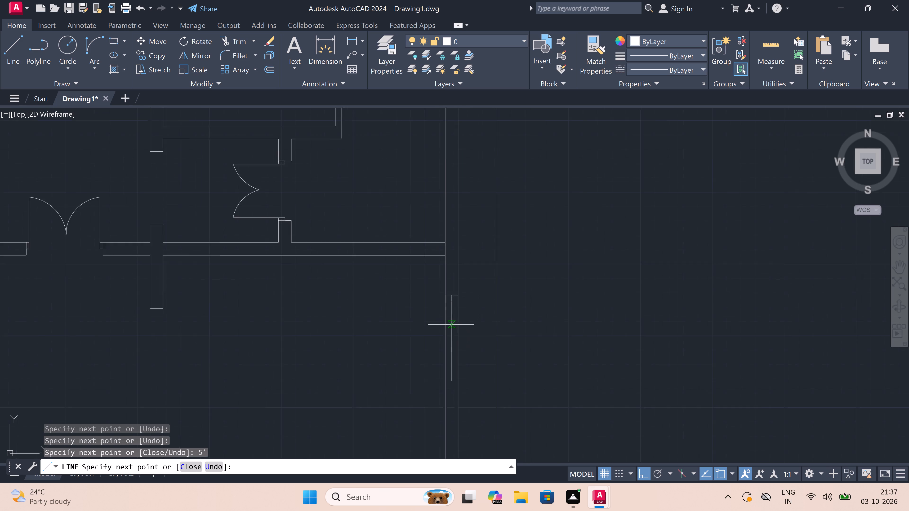
scroll(451, 347, up, 4)
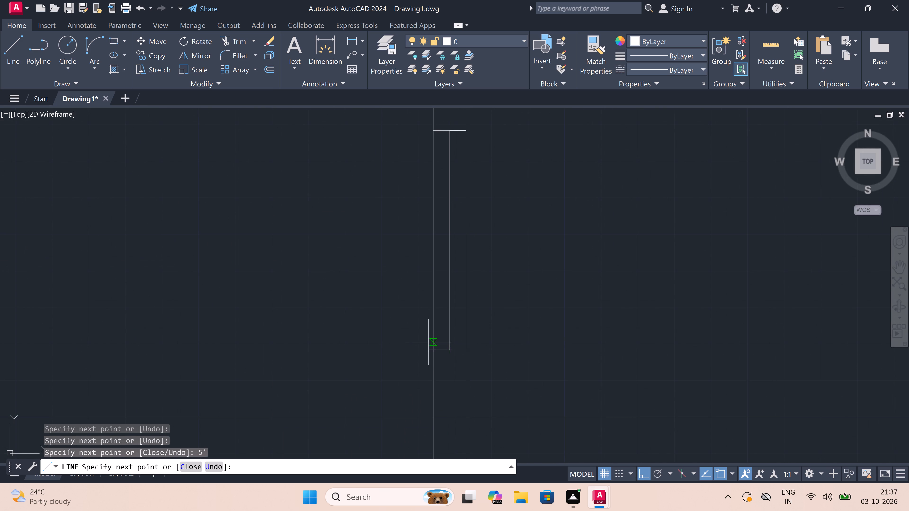
click(435, 350)
click(465, 348)
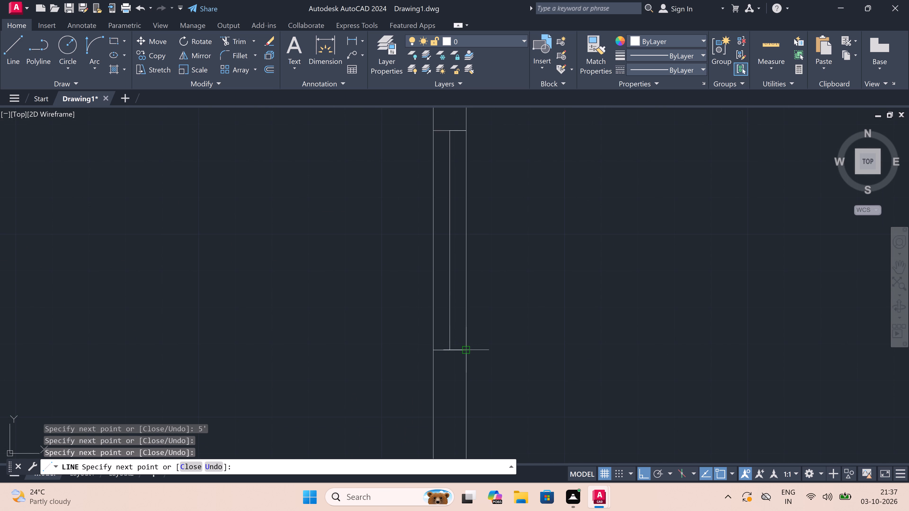
key(Escape)
Draw a short line across the right outer wall, continuing the lower face of the partition below the small upper-right room.
key(space)
scroll(425, 317, down, 5)
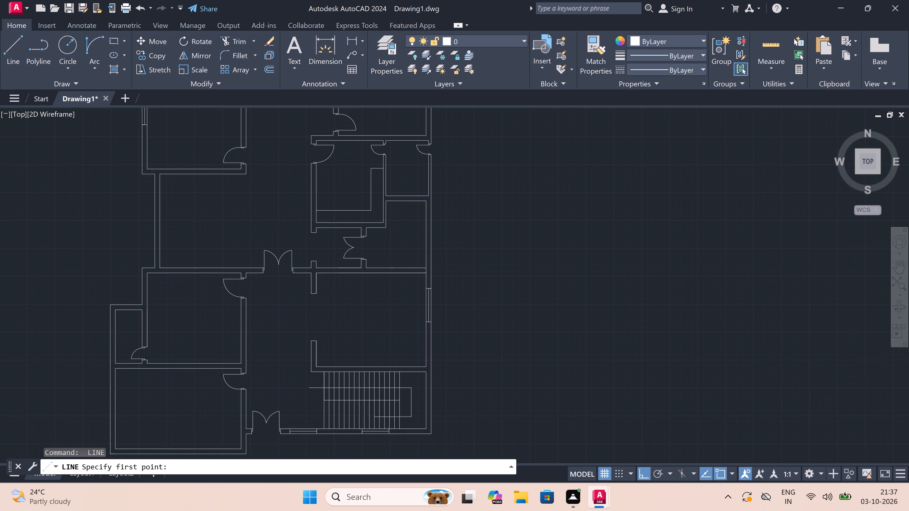
scroll(425, 317, down, 1)
scroll(423, 283, up, 4)
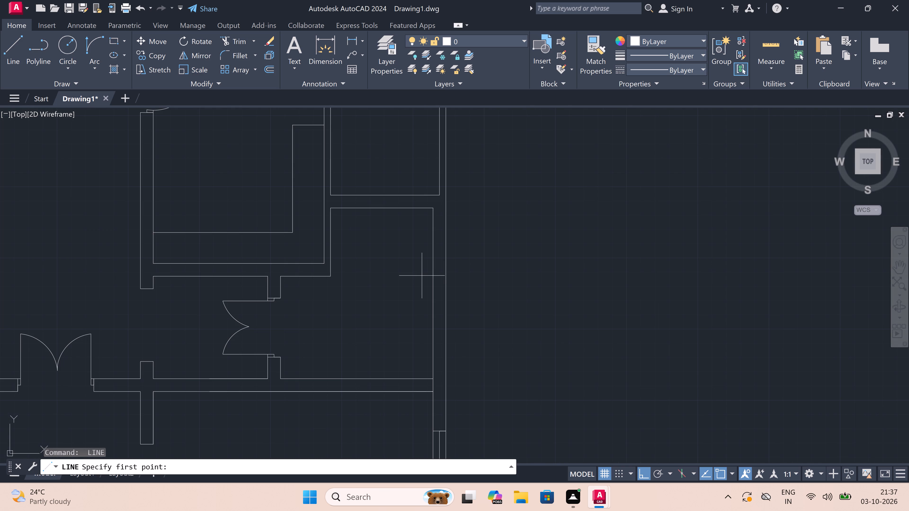
click(430, 206)
click(446, 205)
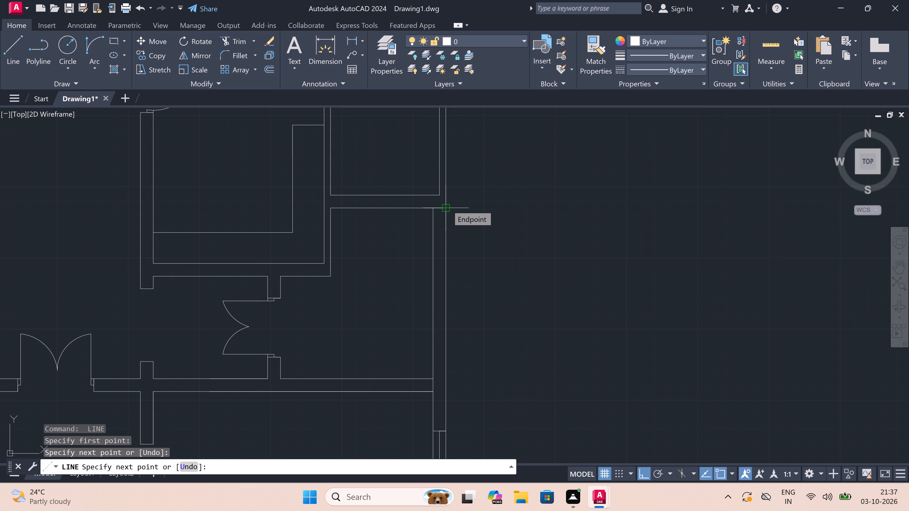
key(Escape)
Draw a short line across the right outer wall, continuing the upper face of the partition above the lower-right room.
key(space)
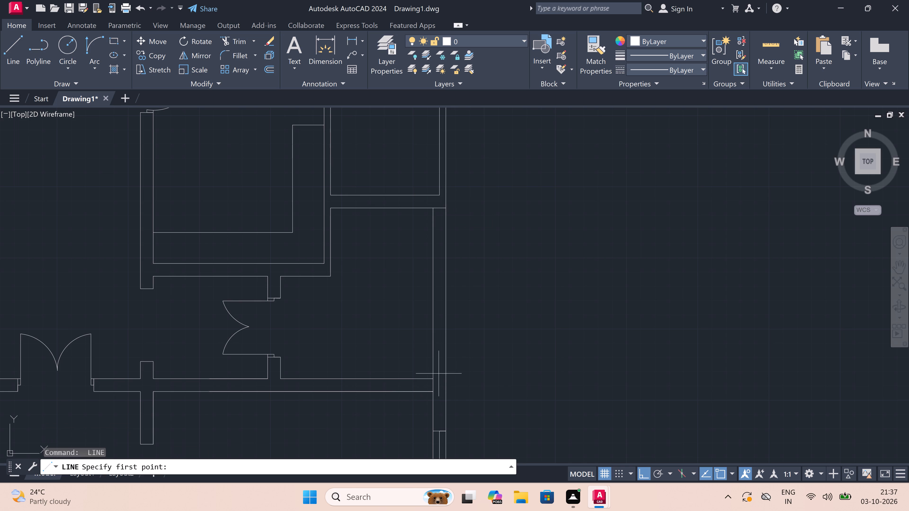
click(431, 379)
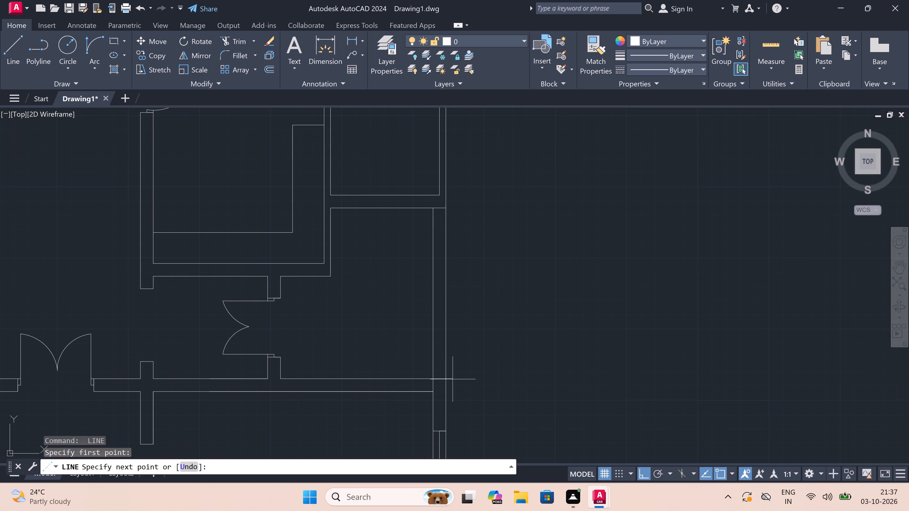
click(446, 378)
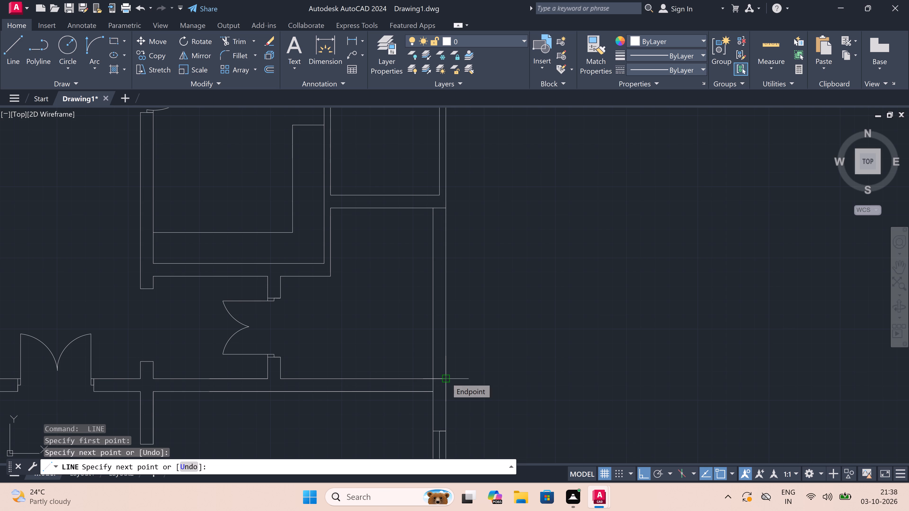
key(Escape)
Trim away both faces of the right outer wall between the two short lines drawn across it.
key(t)
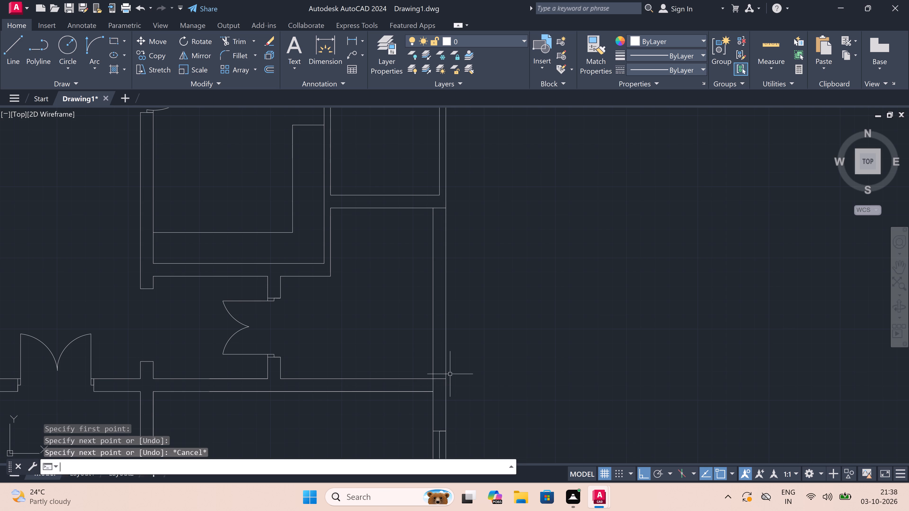
key(r)
key(space)
click(478, 334)
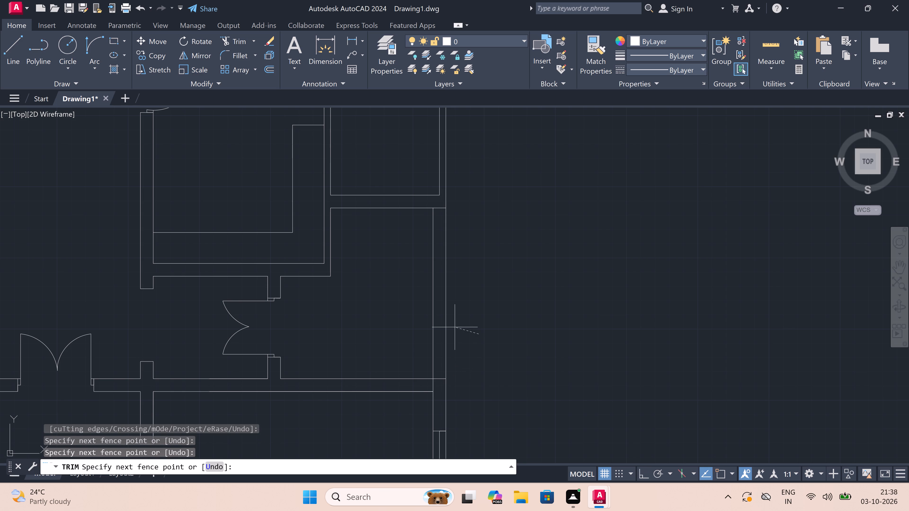
click(412, 324)
Trim the leftover inner wall segment at the upper-right corner of the room above the staircase.
scroll(413, 324, down, 3)
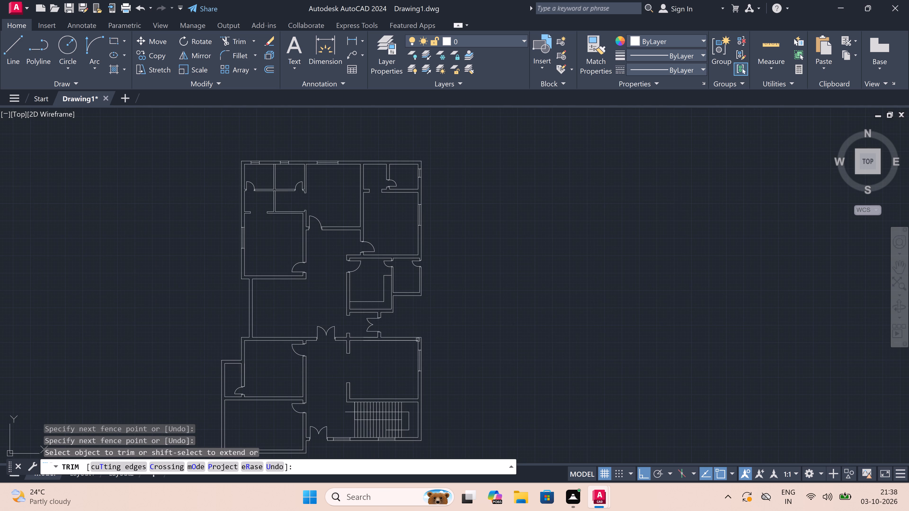
scroll(418, 340, up, 4)
click(419, 339)
click(414, 338)
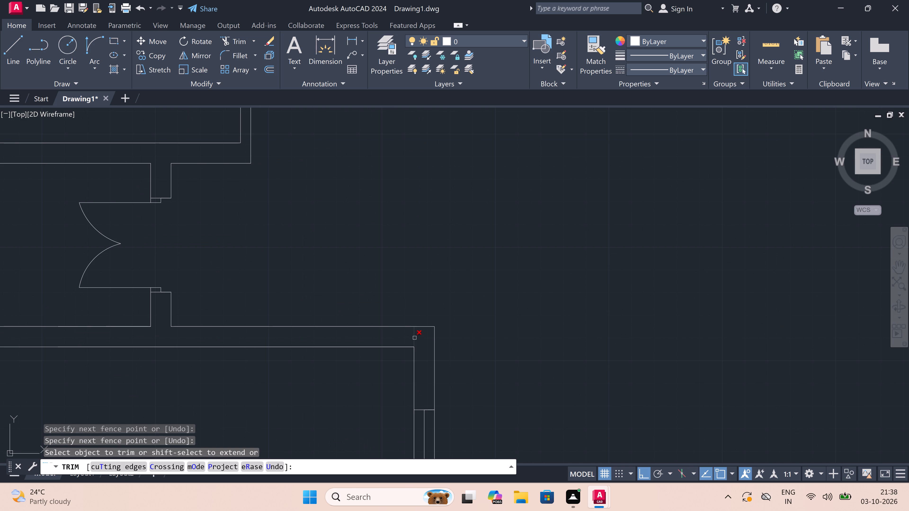
double_click(414, 338)
scroll(414, 338, down, 4)
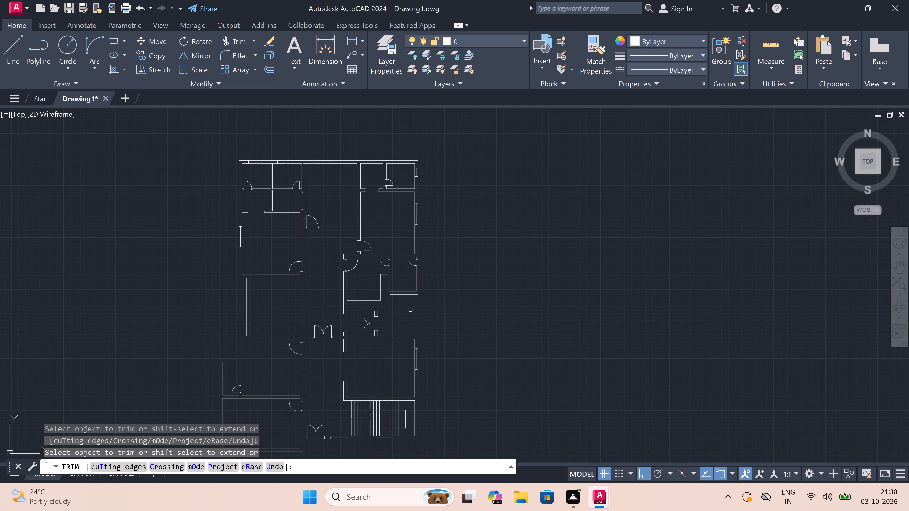
scroll(409, 275, down, 2)
scroll(408, 285, up, 3)
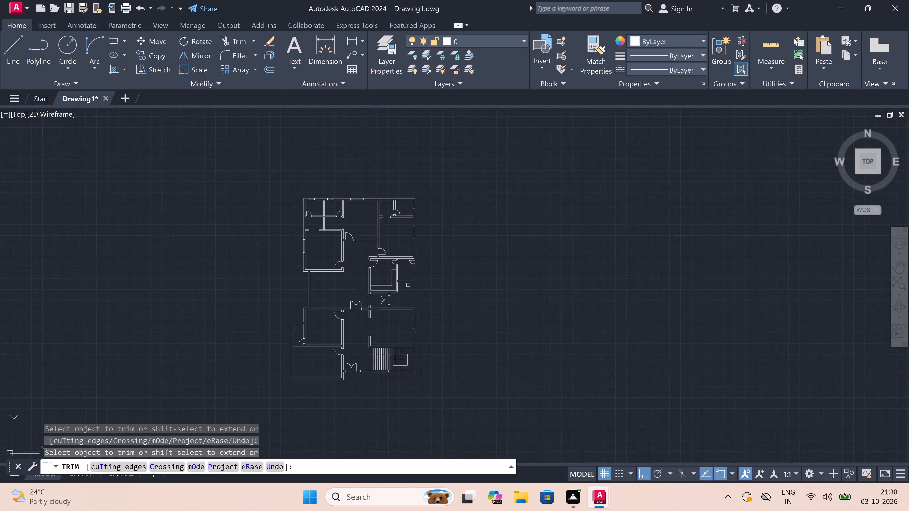
scroll(409, 287, down, 1)
key(Escape)
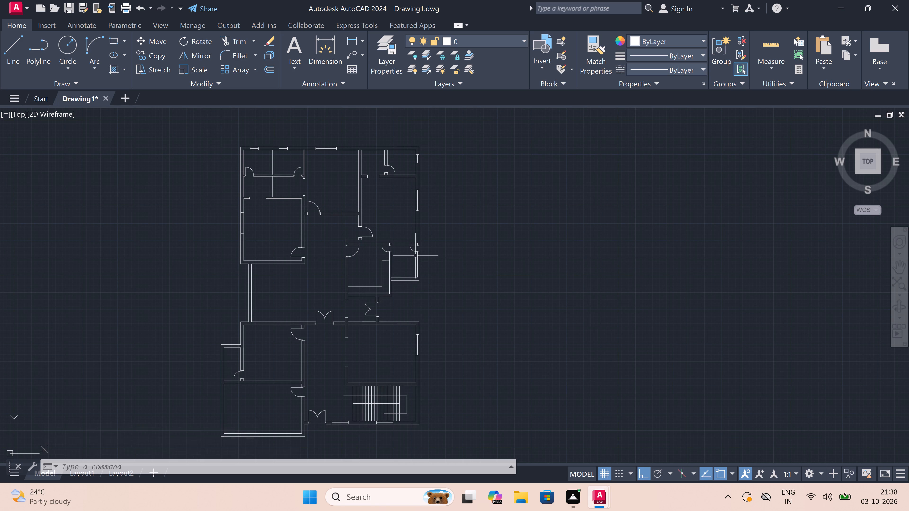
Draw a 5' window in the left outer wall of the central hall, with end lines across the wall and a centre line.
scroll(361, 267, down, 1)
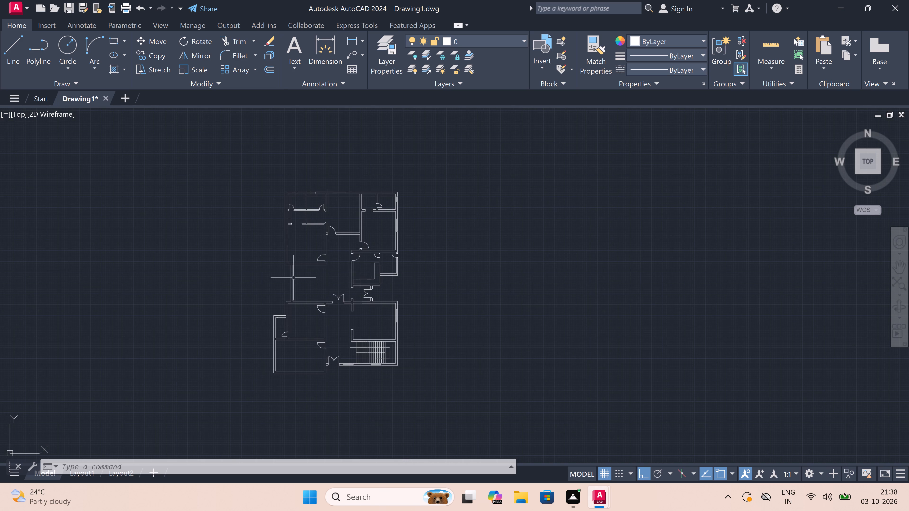
scroll(277, 280, up, 2)
key(l)
key(space)
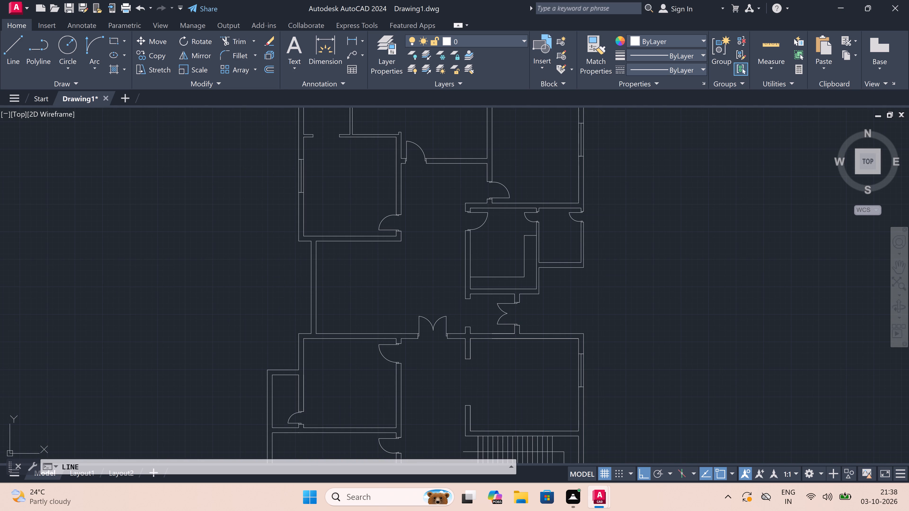
scroll(310, 282, up, 2)
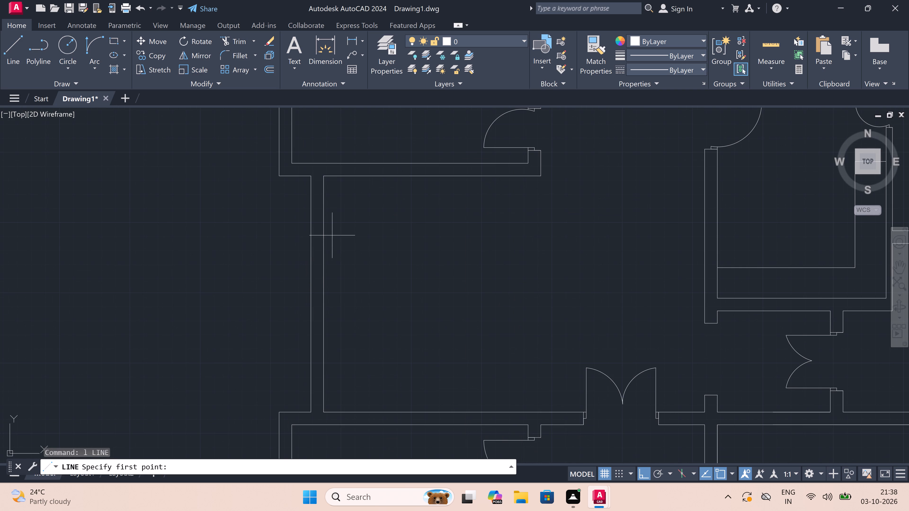
click(324, 224)
click(315, 225)
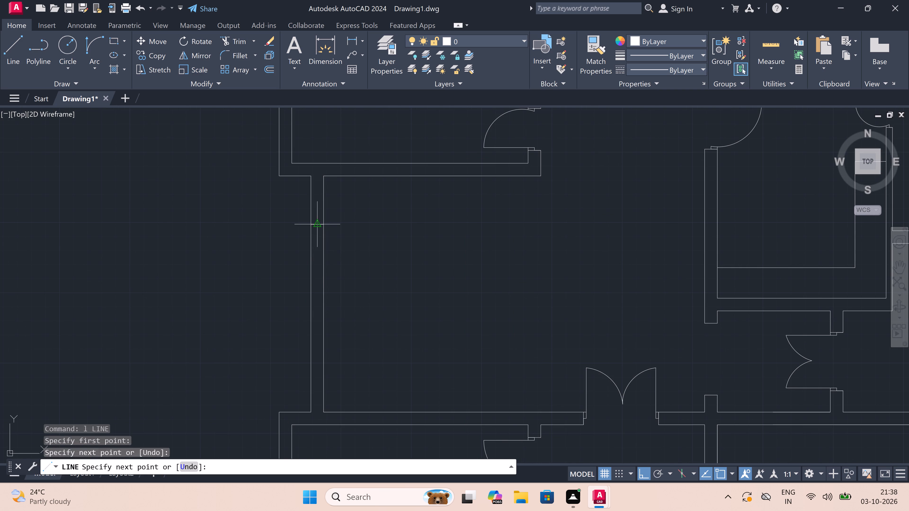
scroll(315, 225, up, 2)
click(317, 224)
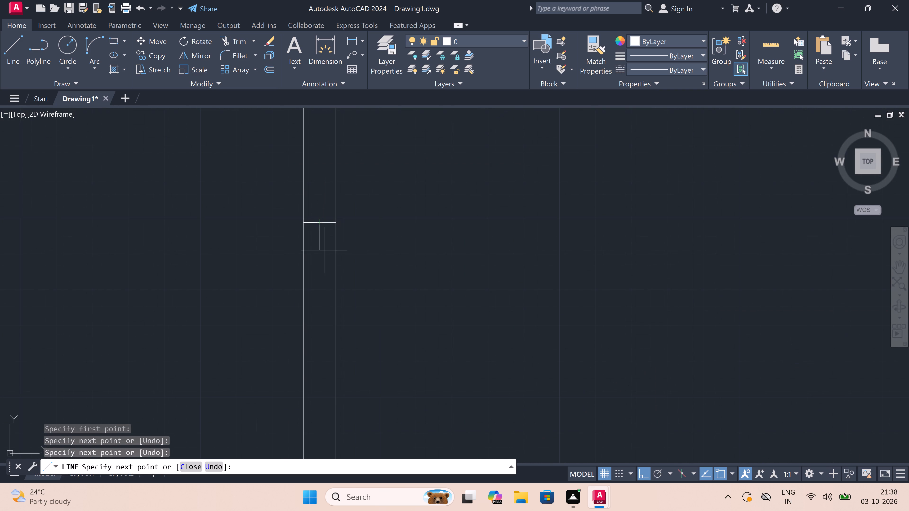
key(5)
text(')
key(space)
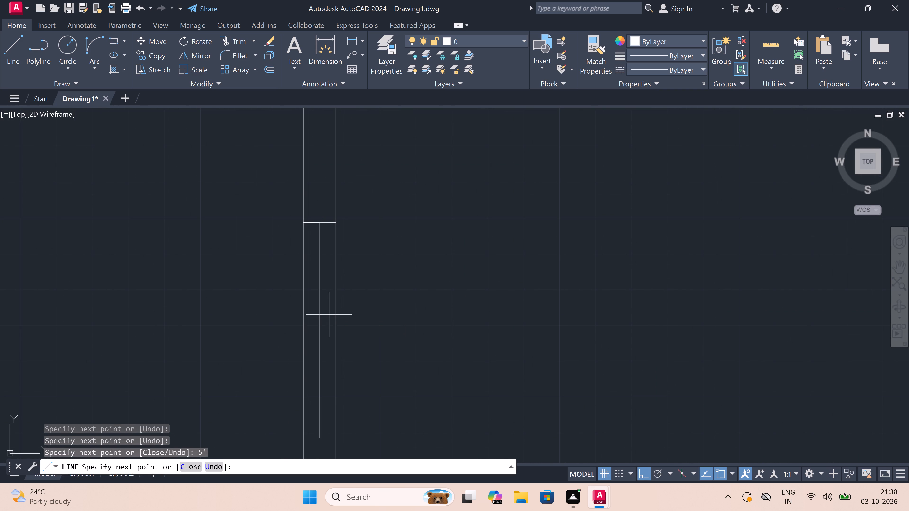
scroll(329, 315, down, 2)
scroll(320, 348, up, 2)
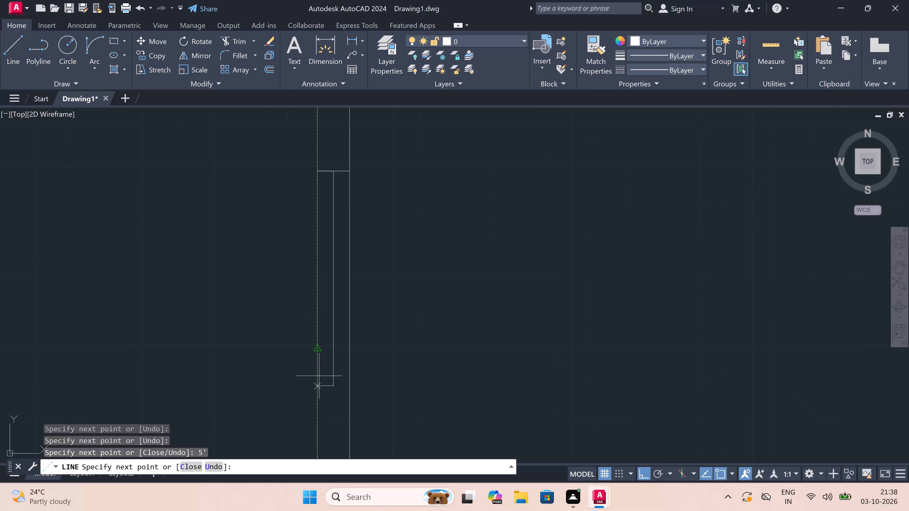
click(318, 386)
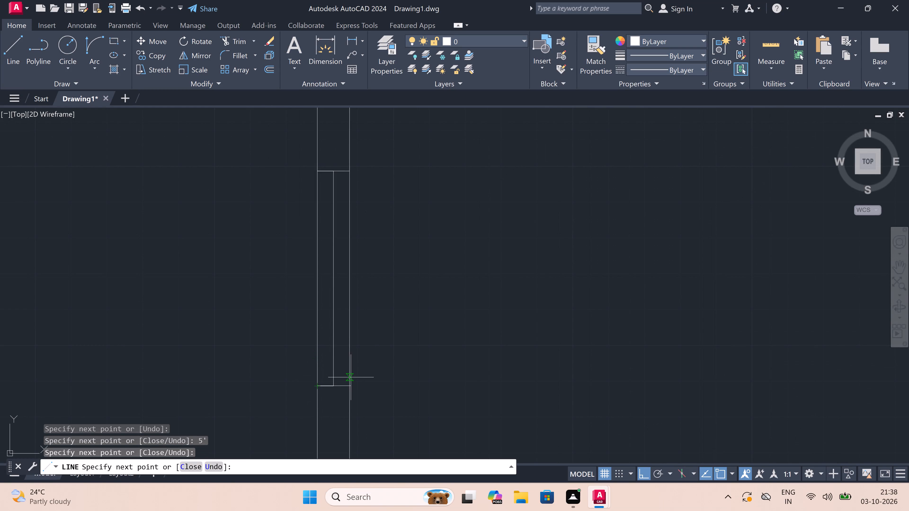
click(349, 386)
key(Escape)
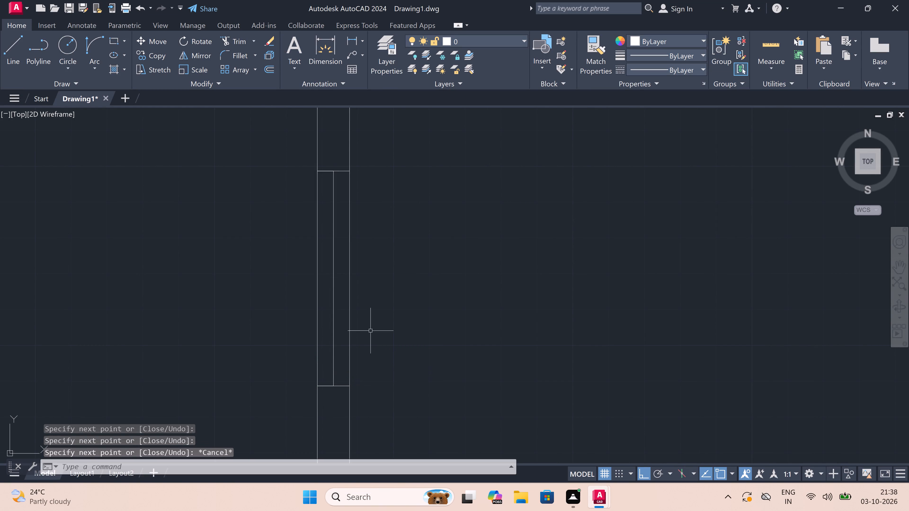
Draw a 2' window in the bottom wall of the small room right of the kitchen, with end lines and a centre line.
key(space)
scroll(370, 323, down, 4)
scroll(368, 292, down, 1)
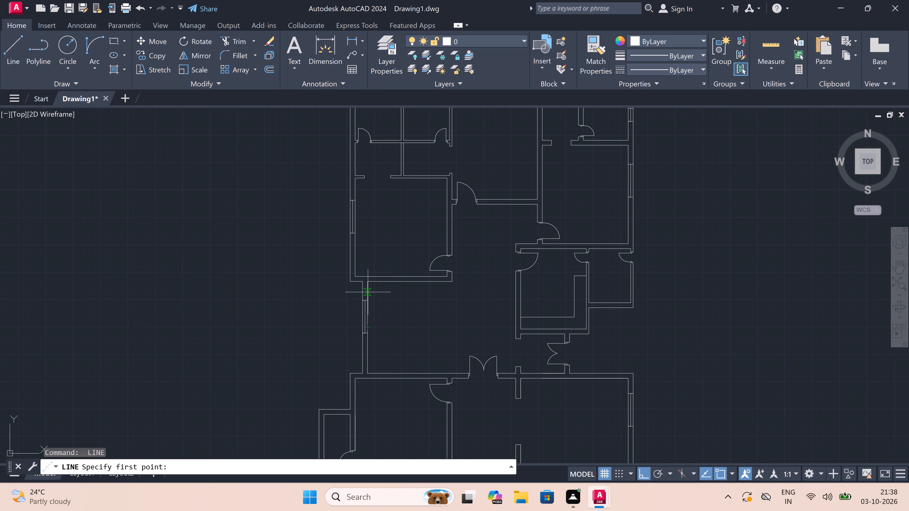
scroll(368, 292, down, 1)
scroll(418, 241, up, 2)
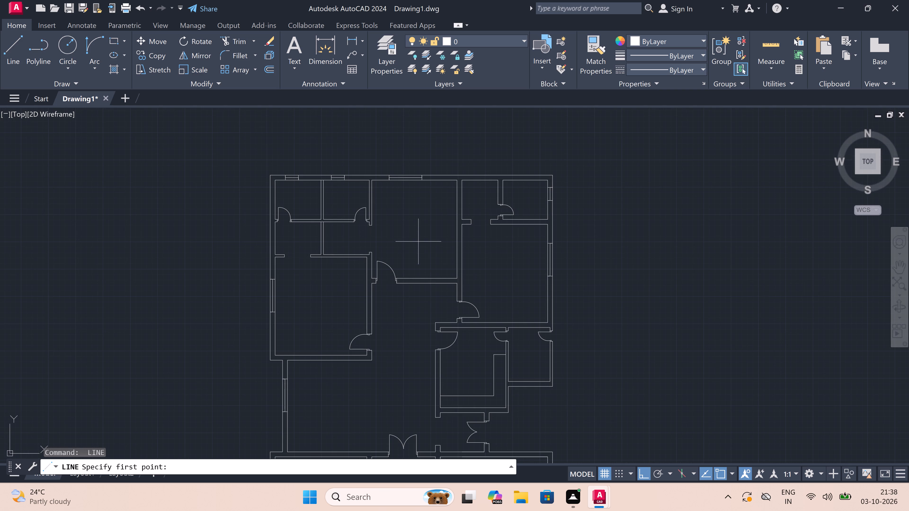
scroll(418, 242, down, 2)
scroll(440, 317, up, 2)
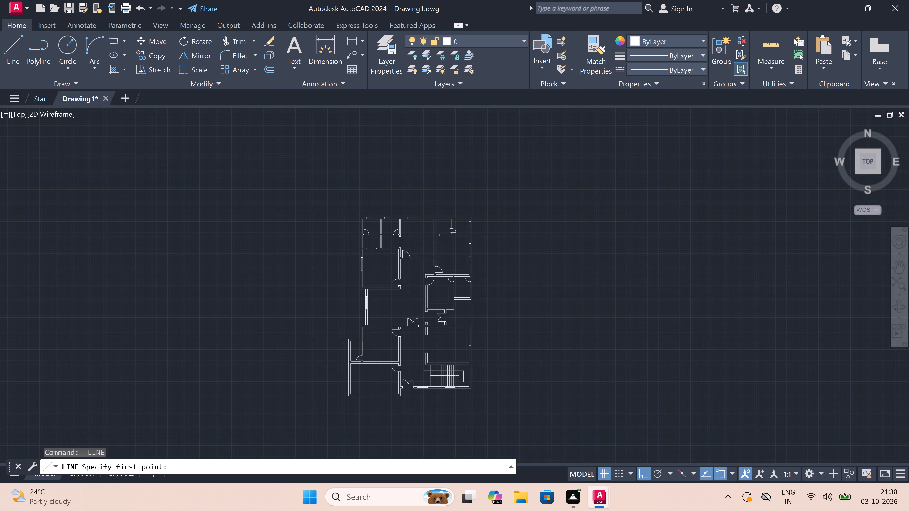
scroll(440, 317, up, 2)
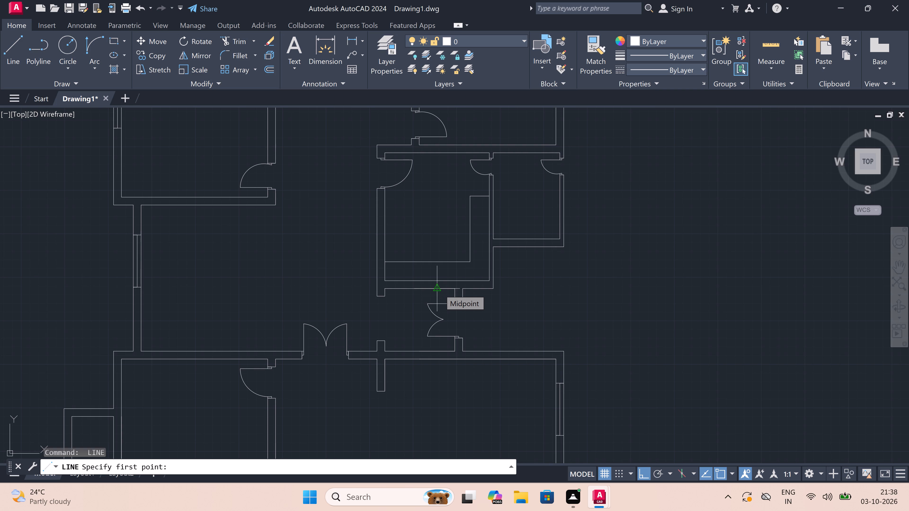
scroll(439, 290, up, 1)
scroll(439, 290, down, 1)
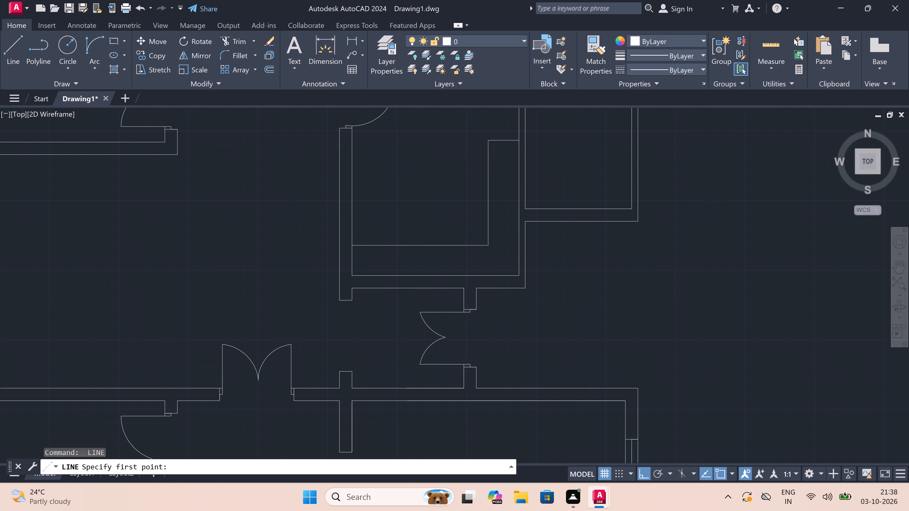
scroll(439, 290, up, 1)
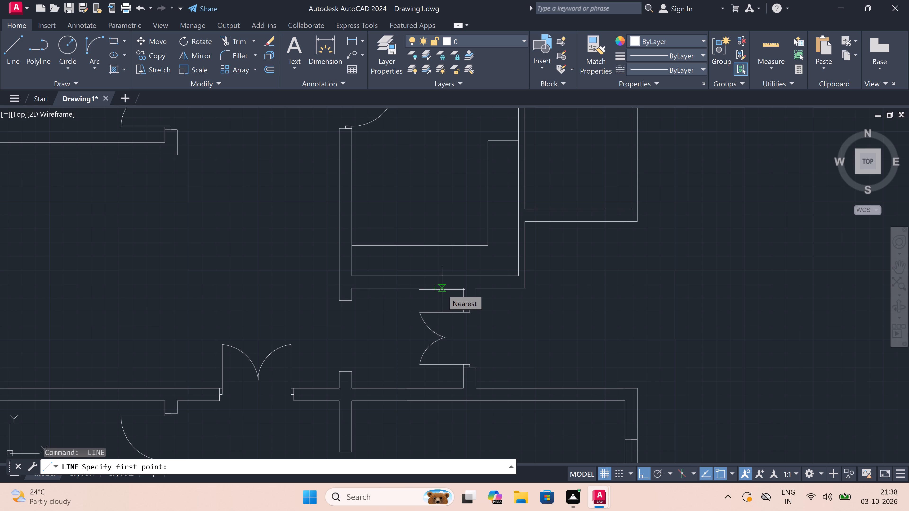
scroll(442, 290, down, 1)
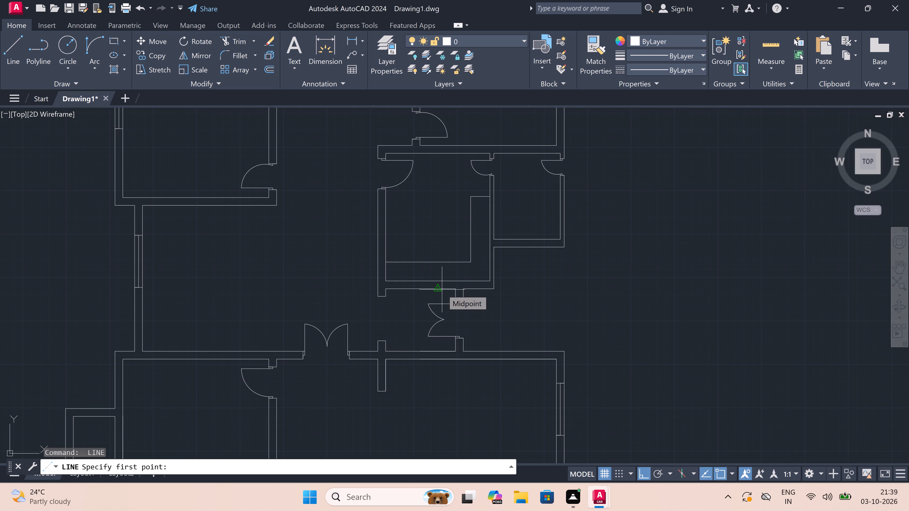
scroll(442, 290, down, 2)
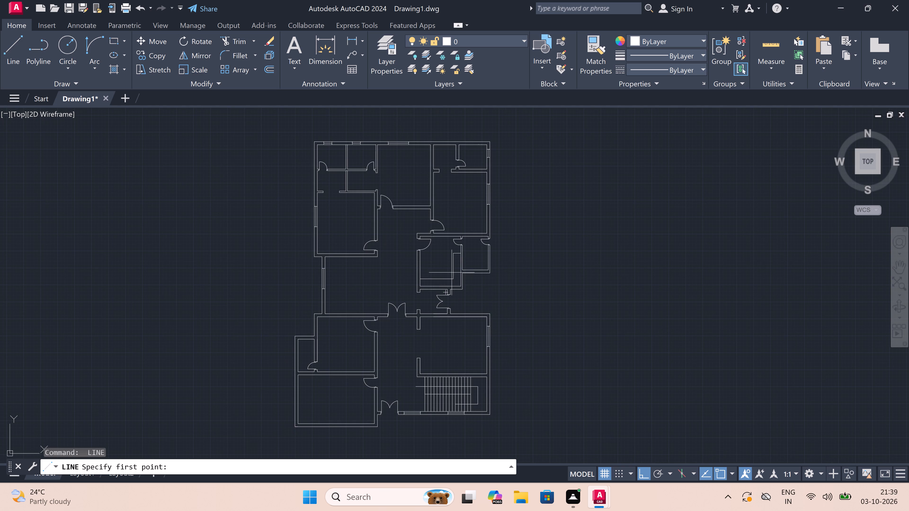
scroll(468, 246, up, 3)
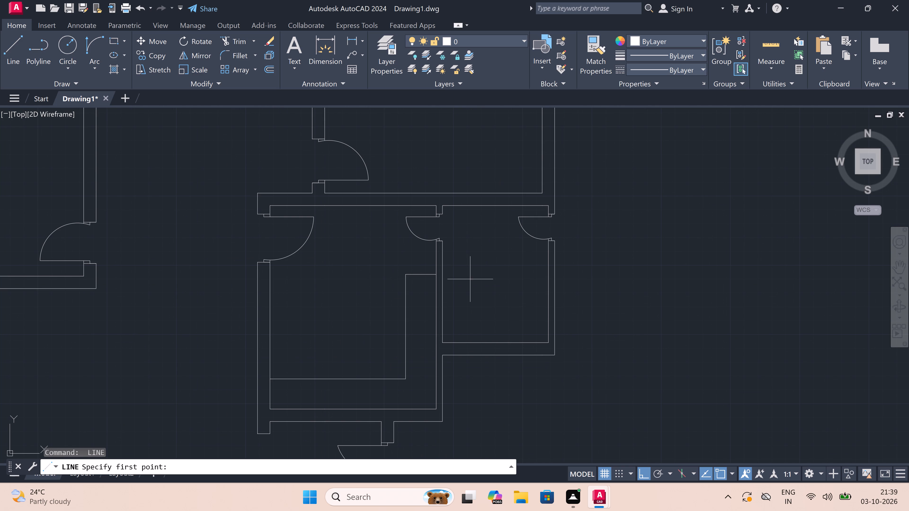
click(469, 342)
click(472, 357)
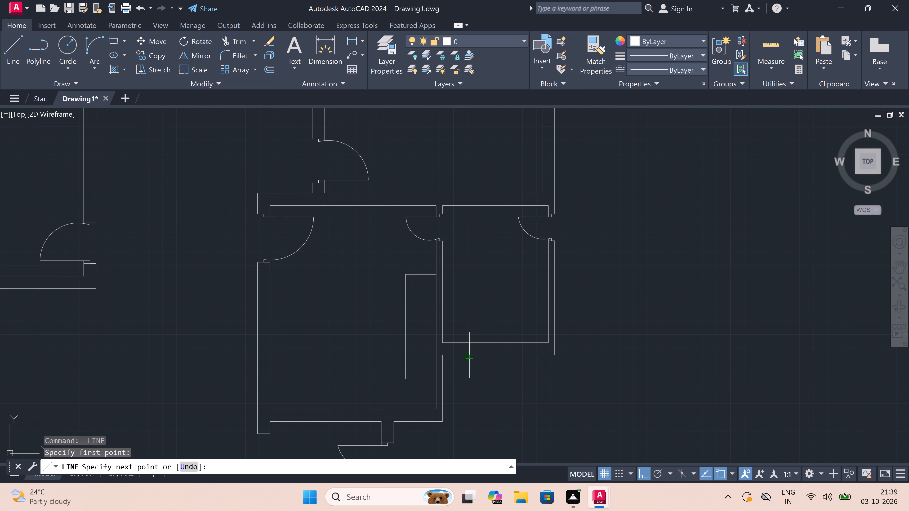
scroll(474, 355, up, 3)
click(456, 327)
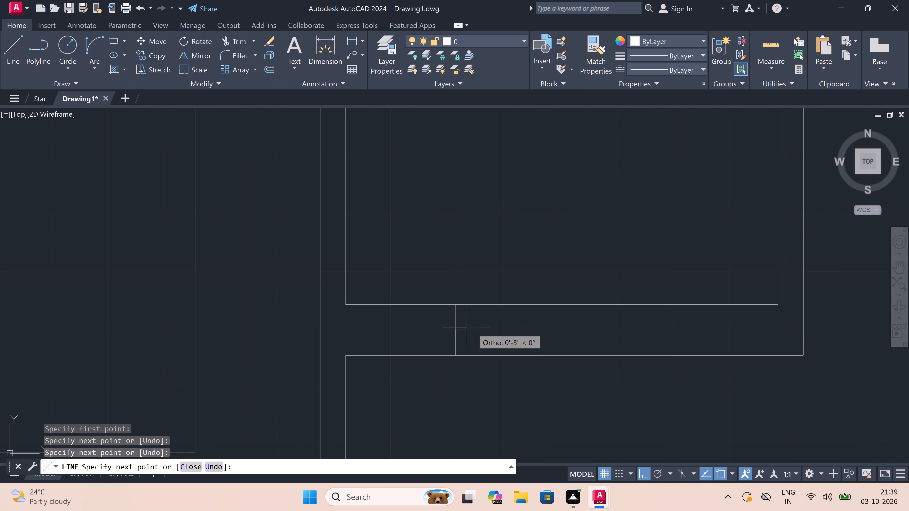
key(2)
key(apostrophe)
key(space)
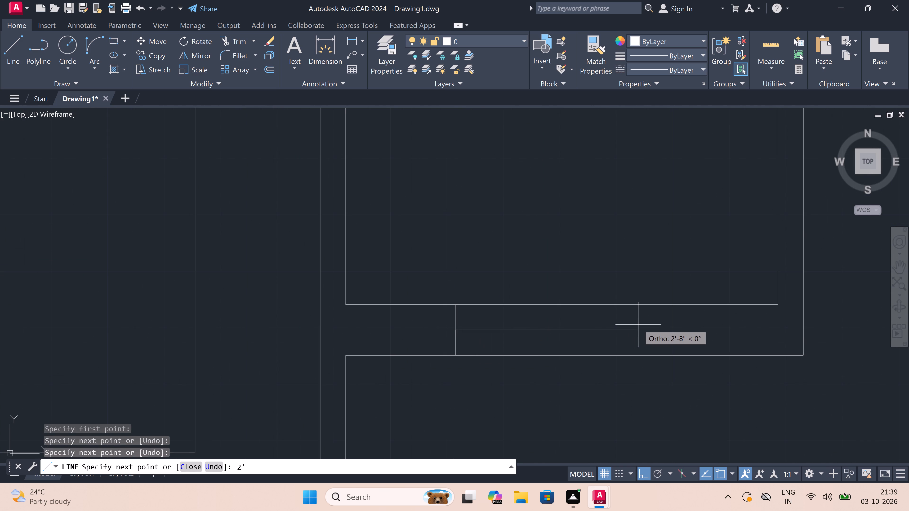
click(589, 309)
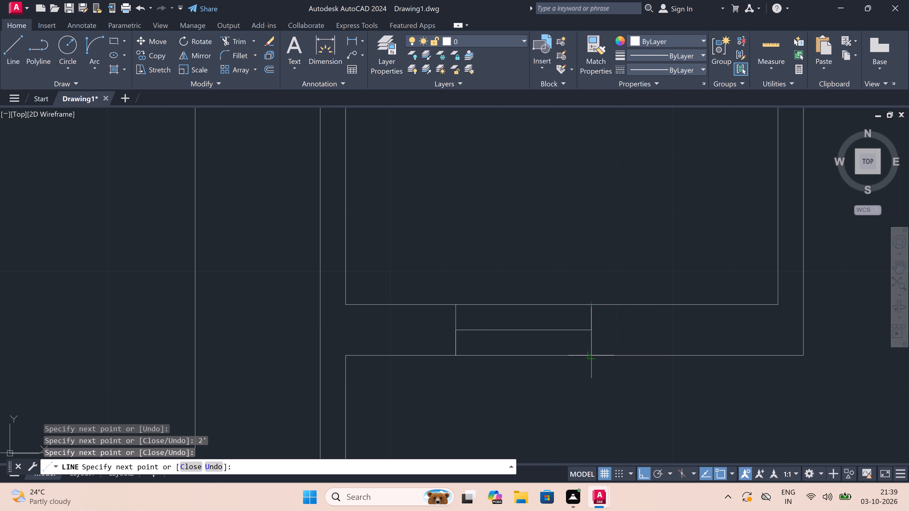
click(589, 353)
key(Escape)
scroll(456, 278, down, 5)
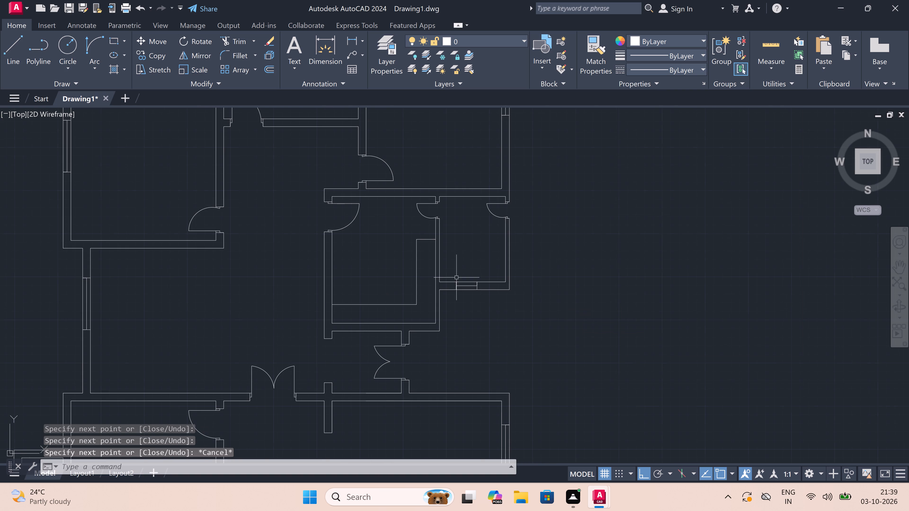
scroll(425, 282, down, 3)
scroll(405, 259, up, 3)
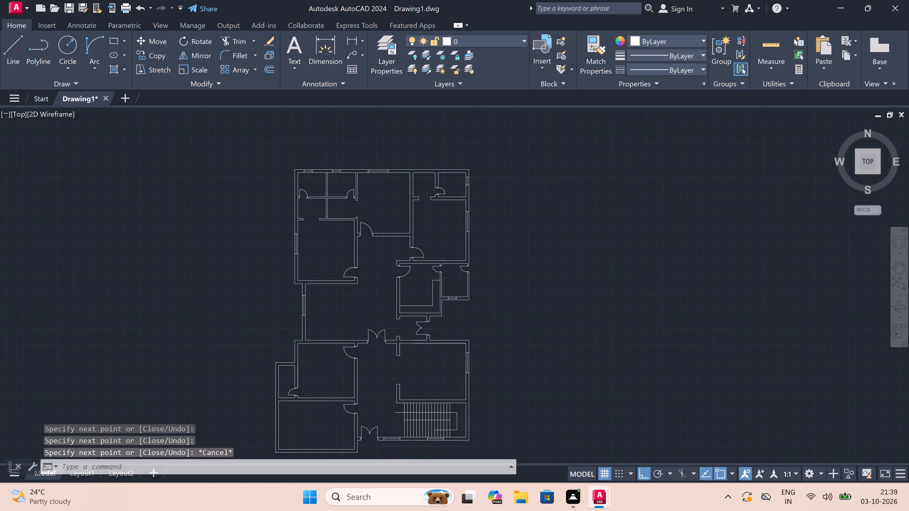
Draw a 4' window near the left end of the bottom-left room's bottom wall, with end lines and a centre line.
key(space)
scroll(405, 259, down, 2)
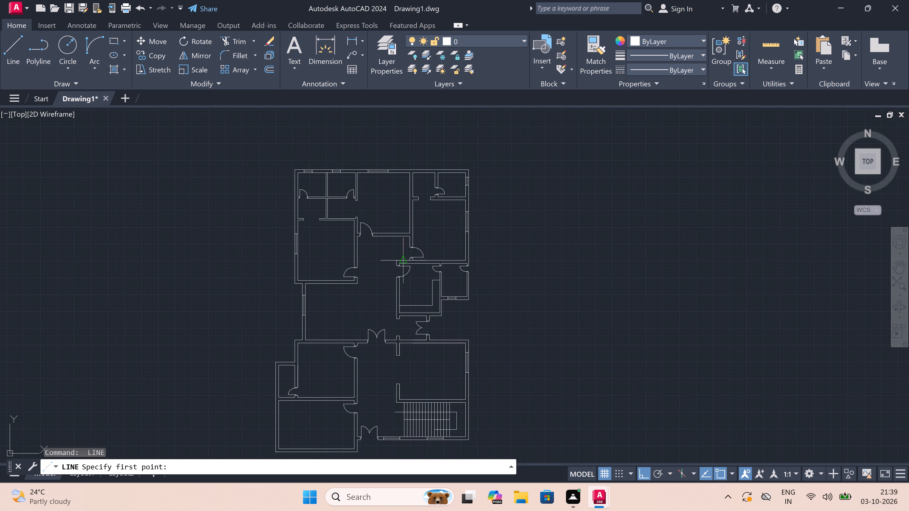
scroll(334, 191, up, 3)
scroll(335, 197, down, 1)
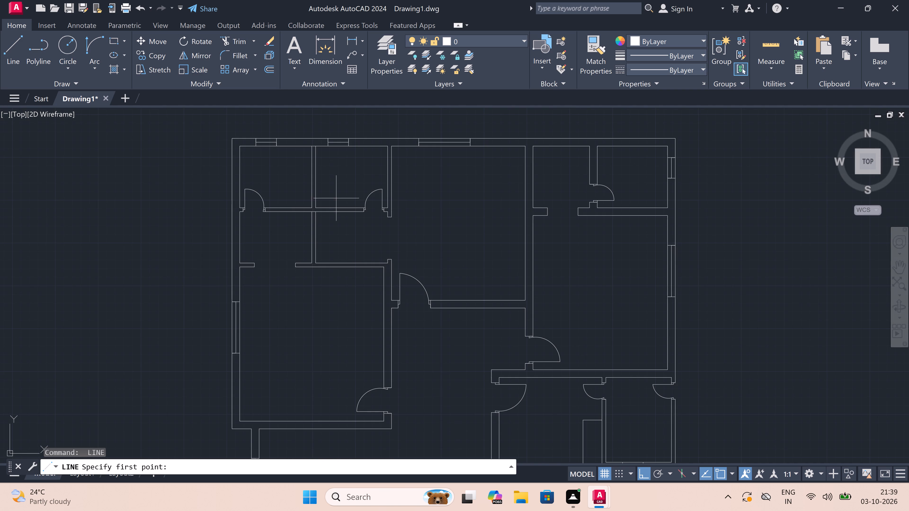
scroll(336, 198, down, 2)
scroll(339, 238, down, 2)
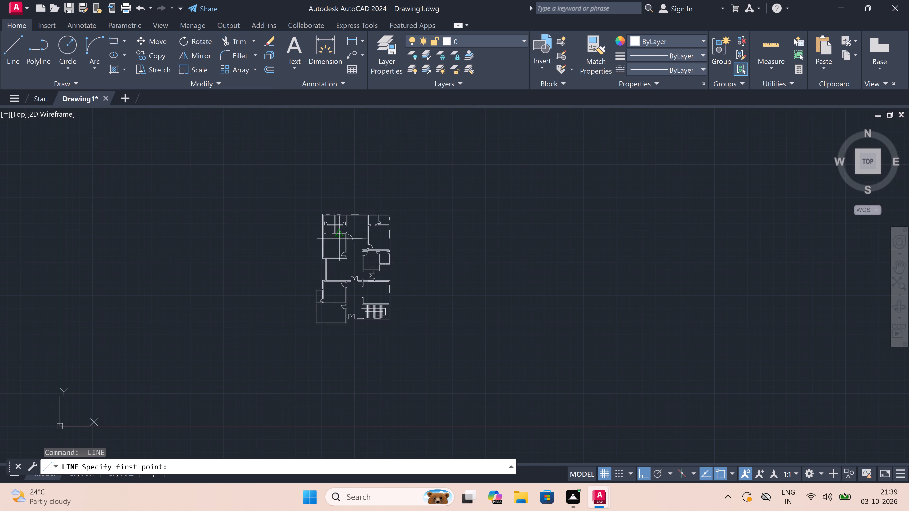
scroll(332, 291, up, 3)
scroll(332, 291, down, 2)
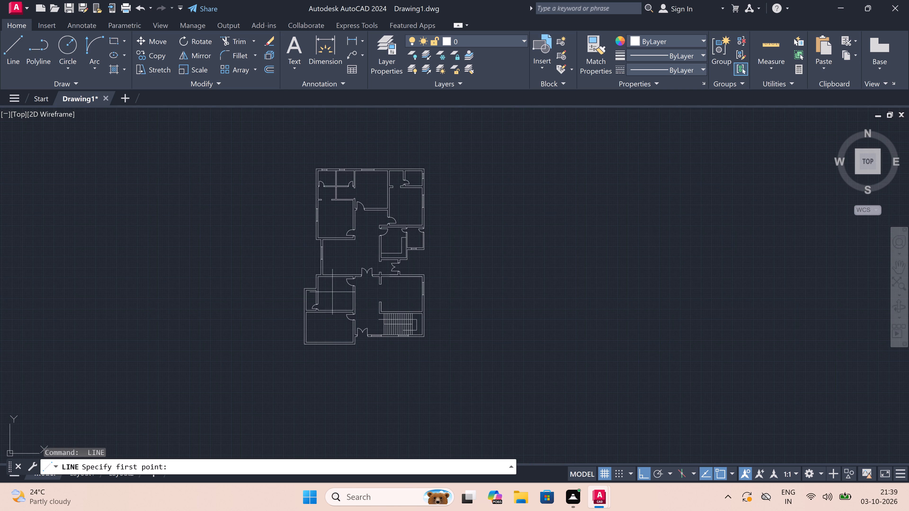
scroll(296, 321, up, 3)
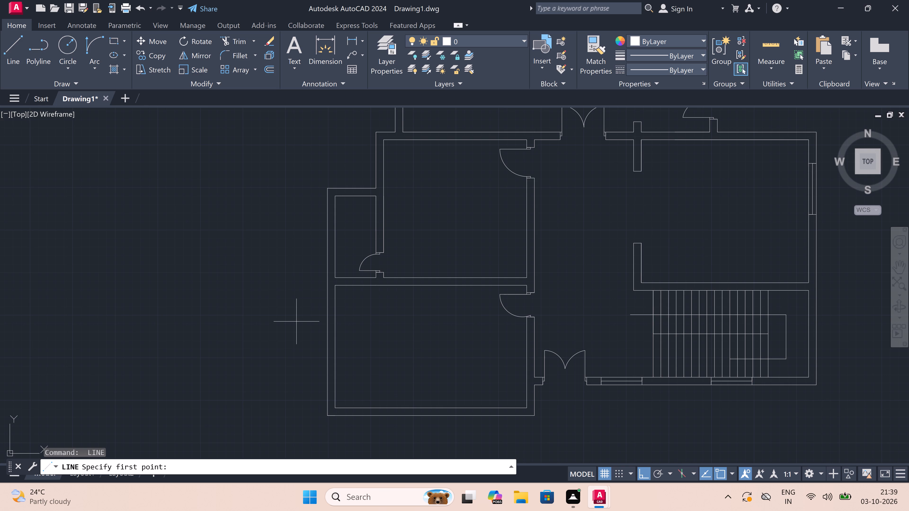
scroll(341, 299, down, 2)
scroll(341, 351, up, 3)
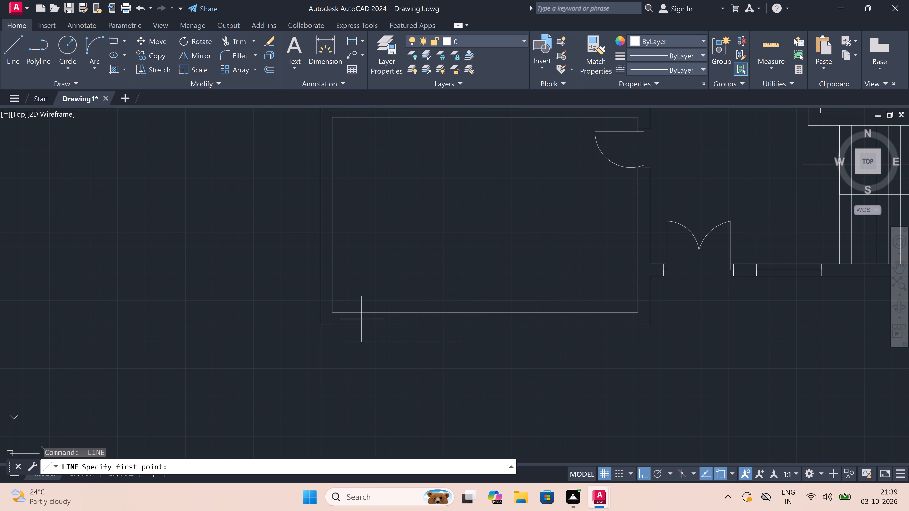
scroll(355, 314, up, 2)
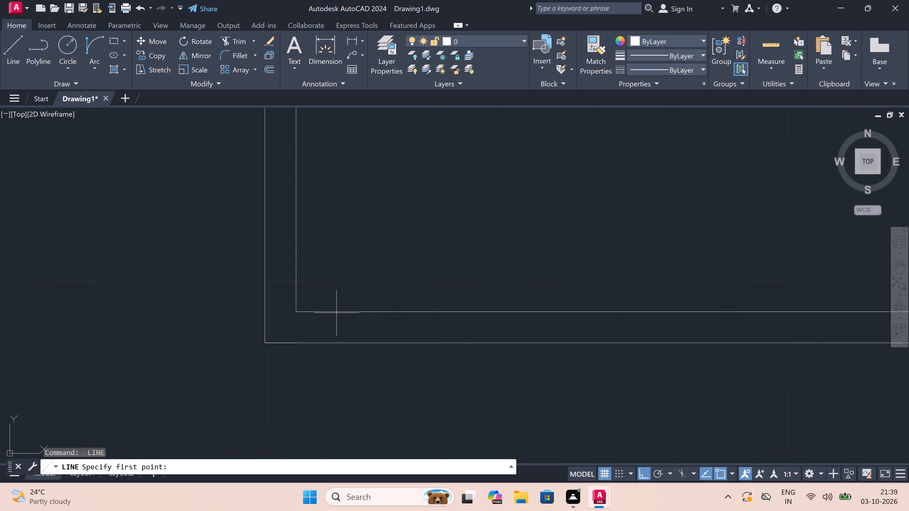
click(341, 313)
click(337, 339)
click(341, 326)
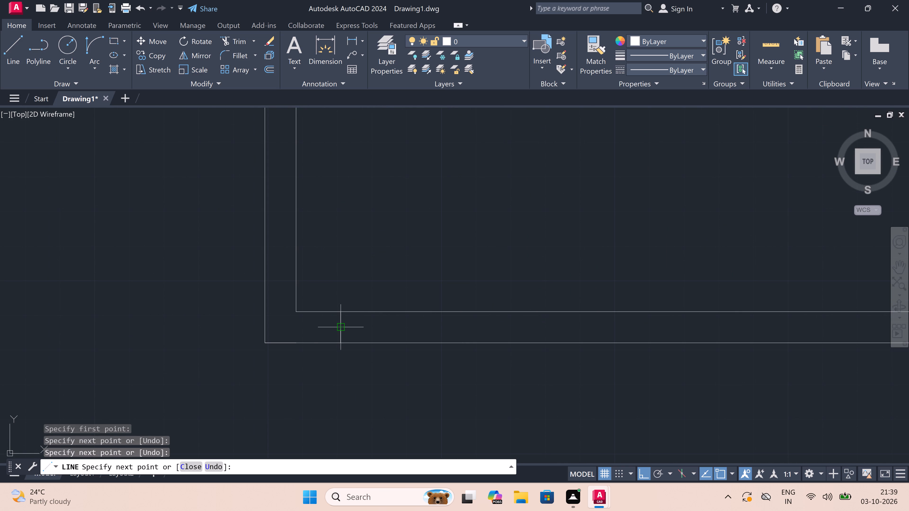
key(4)
key(apostrophe)
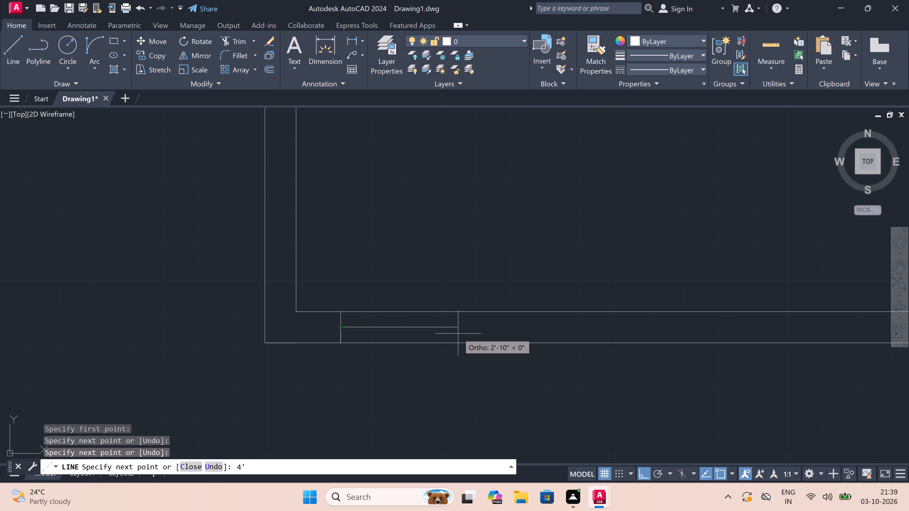
key(space)
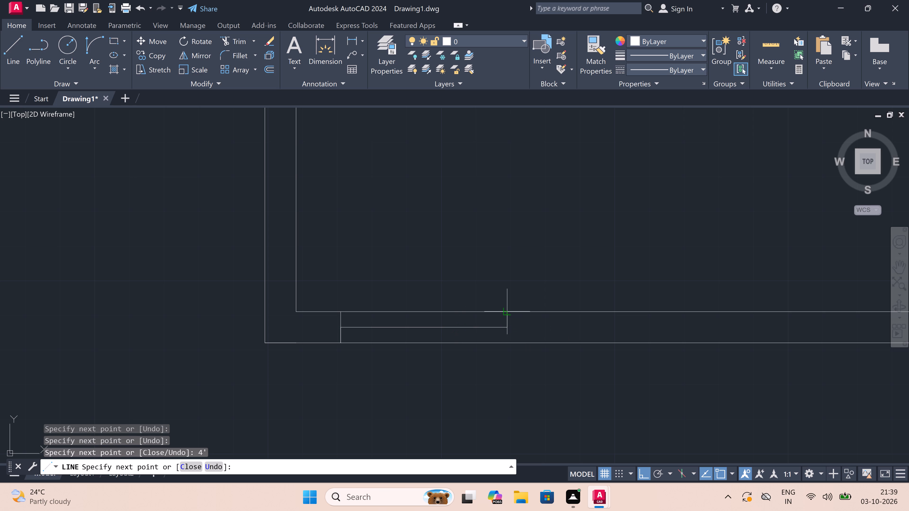
click(508, 312)
double_click(508, 340)
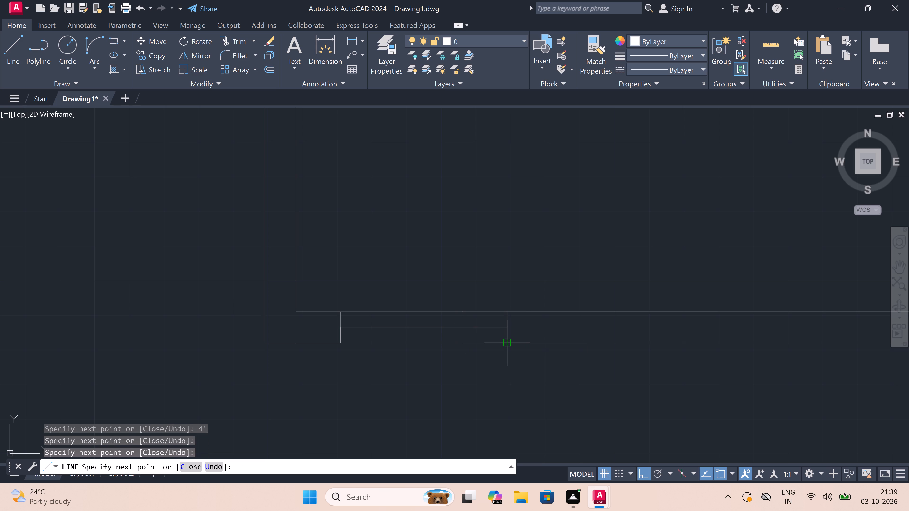
key(Escape)
Draw a second 4' window near the right end of the bottom-left room's bottom wall, with end lines and a centre line.
scroll(395, 326, down, 3)
scroll(514, 322, up, 2)
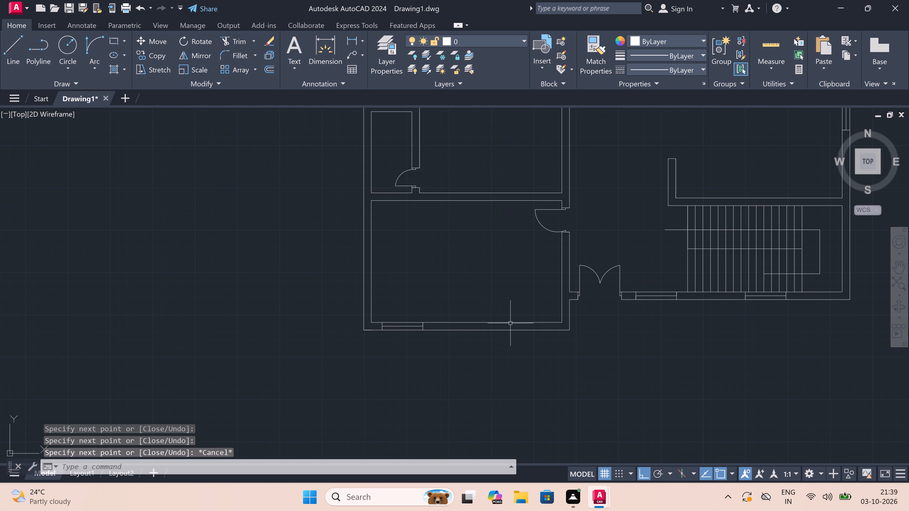
key(space)
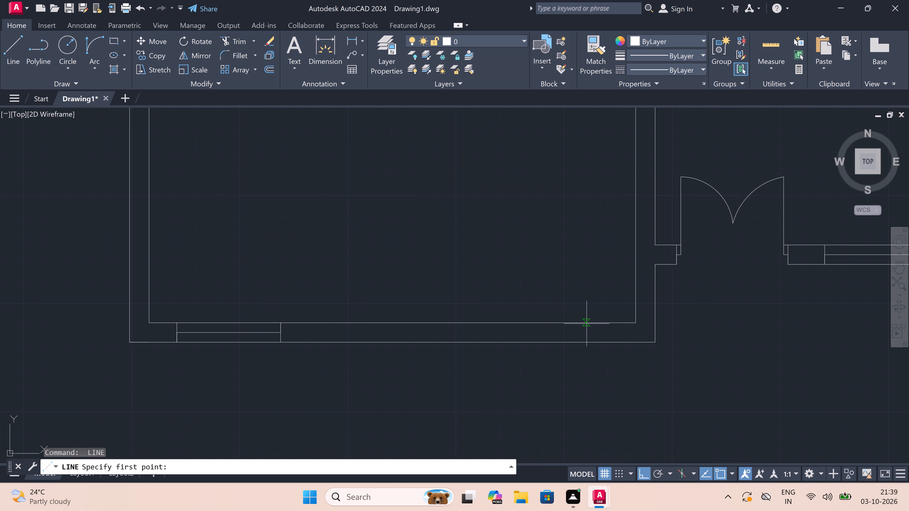
click(597, 323)
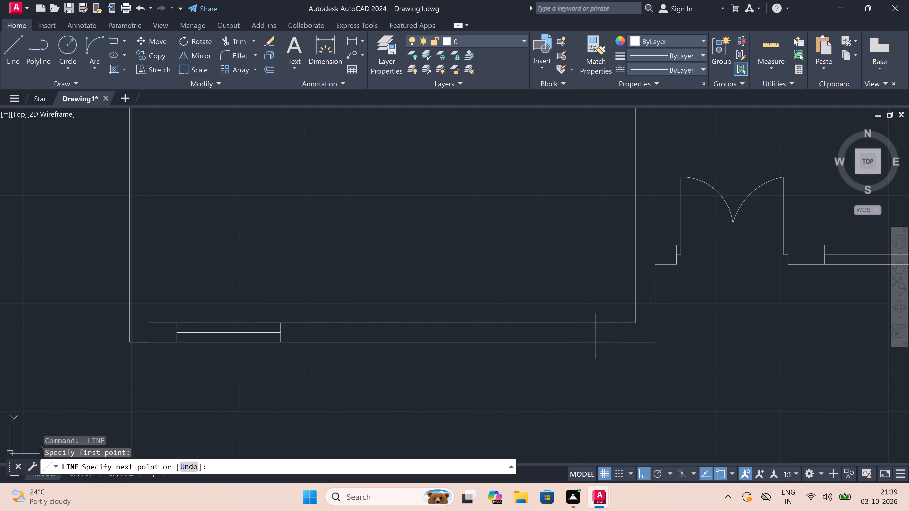
click(596, 344)
click(599, 330)
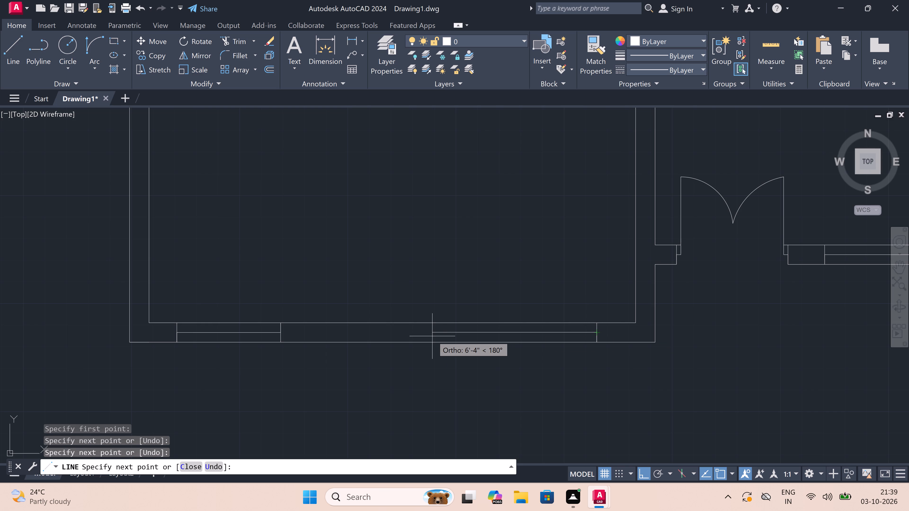
key(4)
key(apostrophe)
key(space)
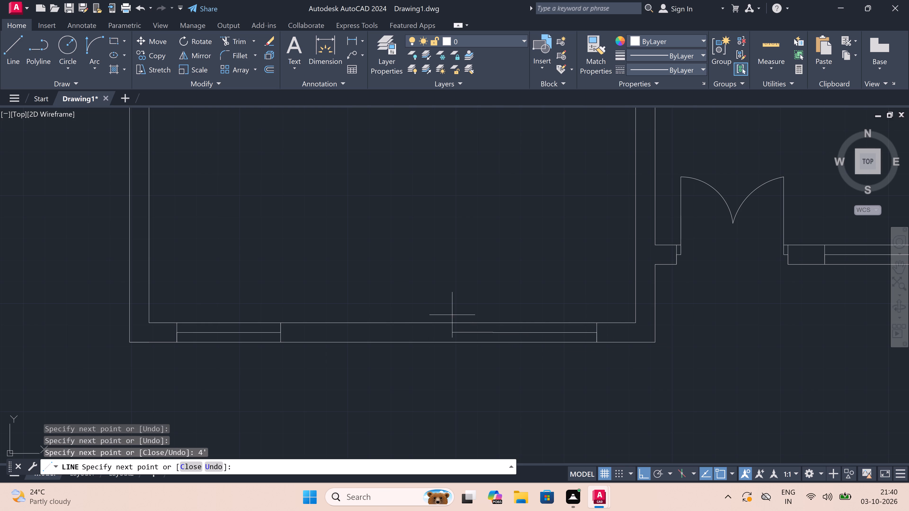
double_click(490, 322)
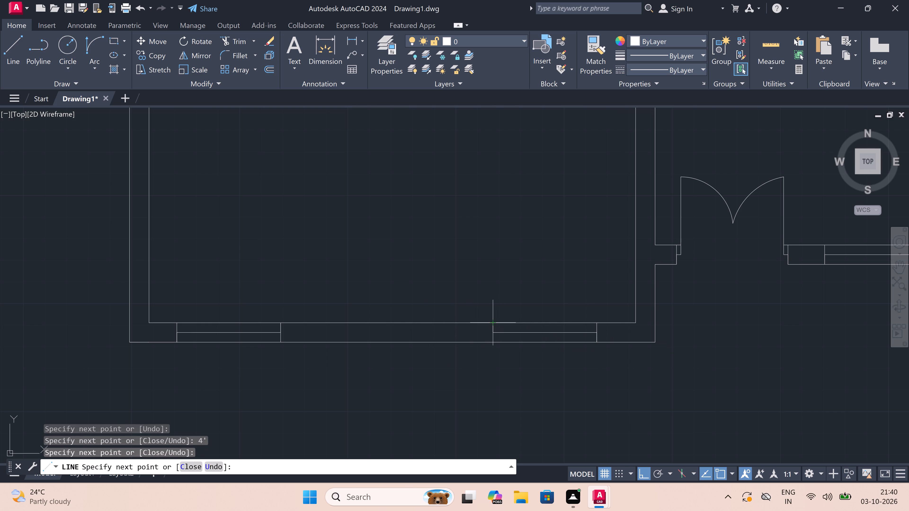
click(489, 341)
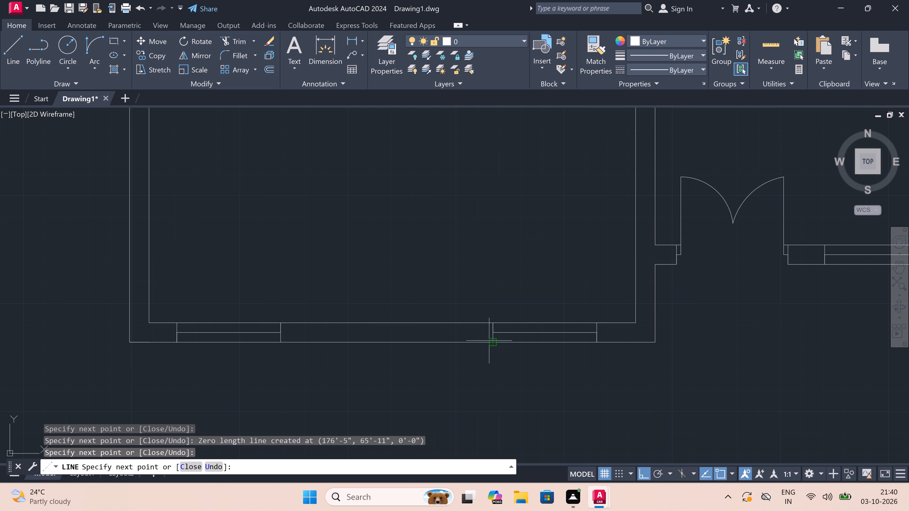
key(Escape)
Draw a 2' window in the top wall of the narrow projecting room above the bottom-left room, with end lines and a centre line.
scroll(397, 329, down, 4)
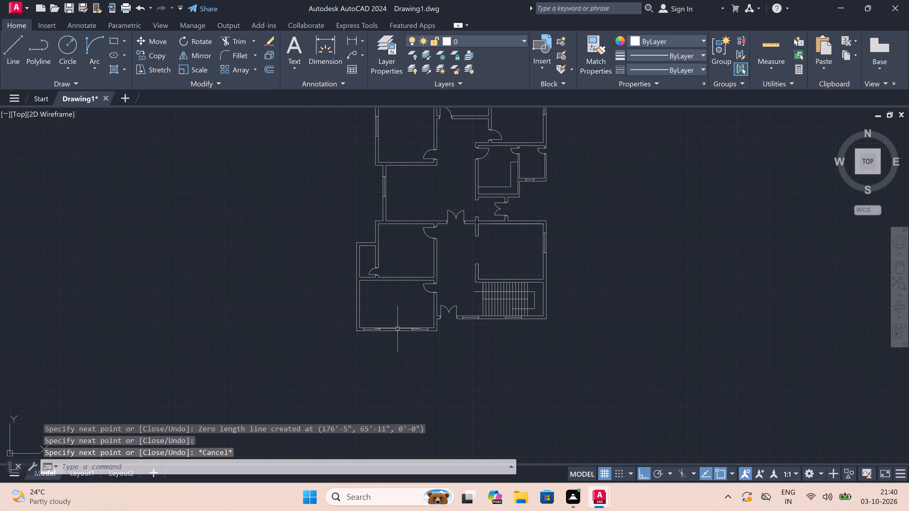
scroll(354, 290, up, 2)
scroll(354, 291, down, 2)
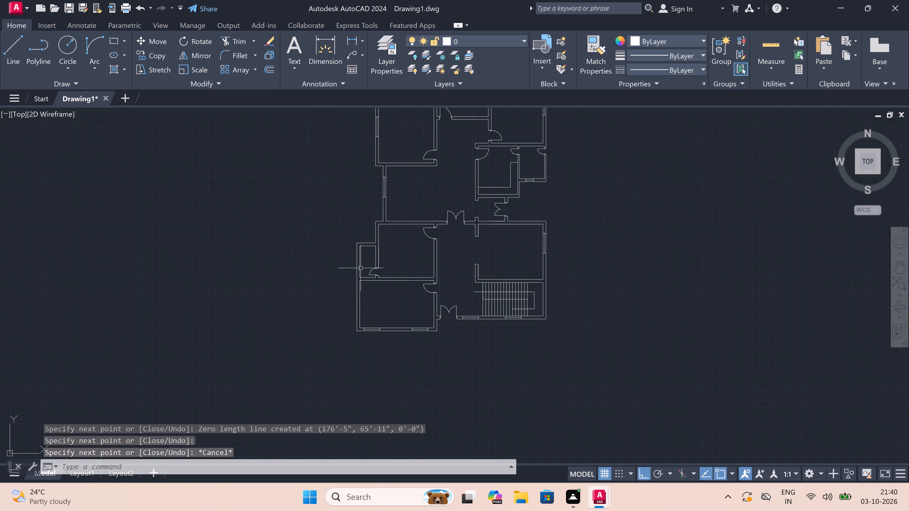
scroll(362, 251, up, 3)
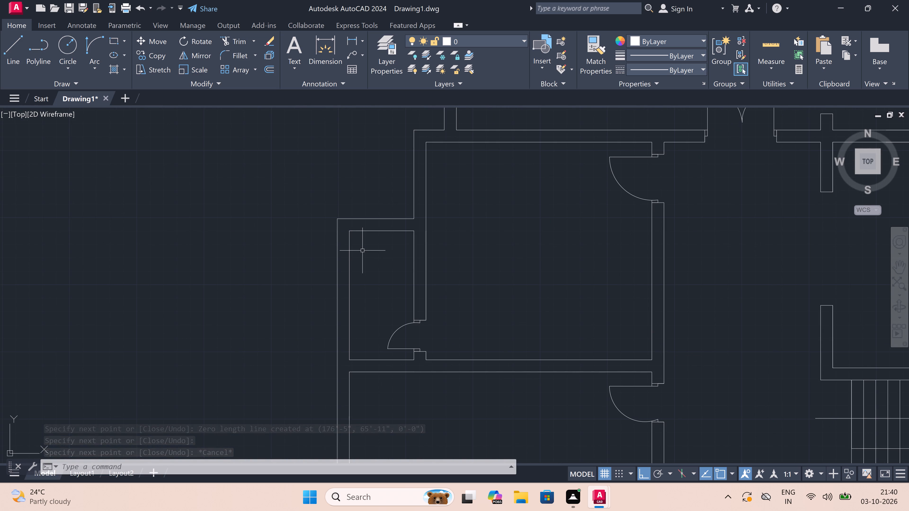
scroll(367, 220, up, 2)
key(space)
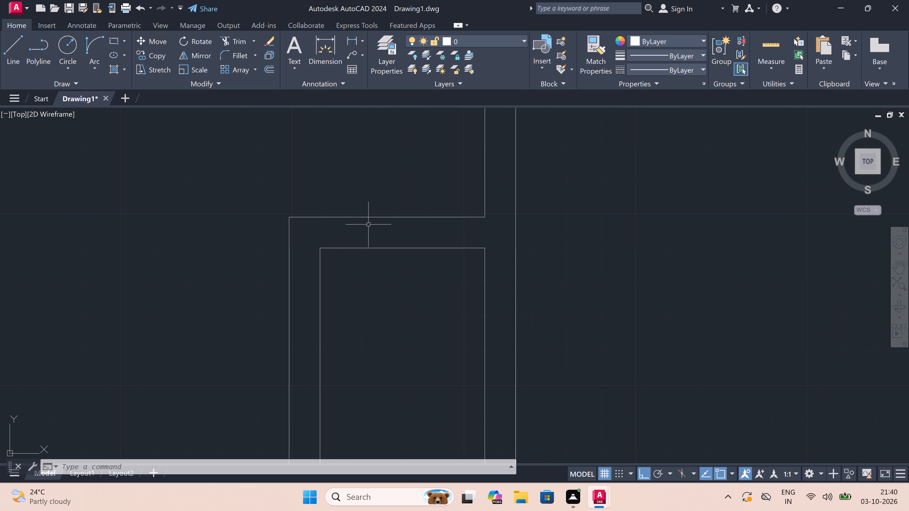
click(350, 215)
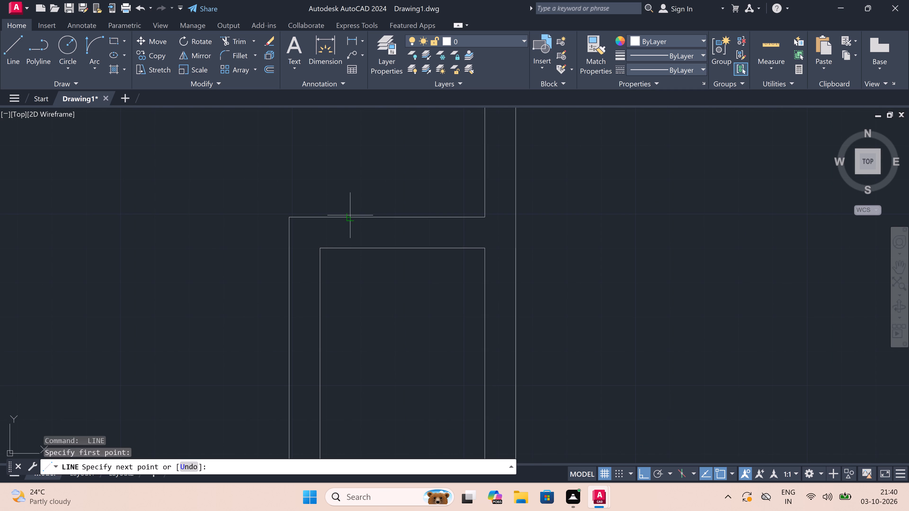
click(358, 249)
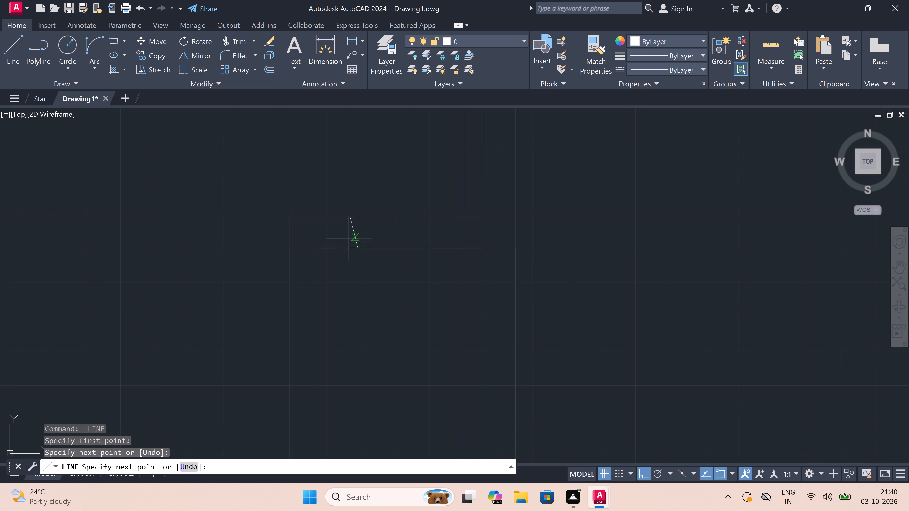
key(ctrl+z)
double_click(349, 248)
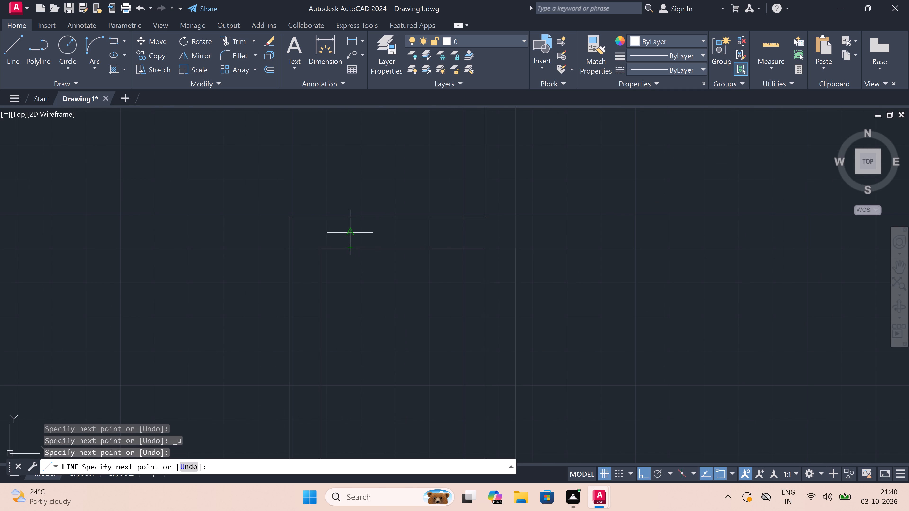
click(350, 231)
key(2)
text(')
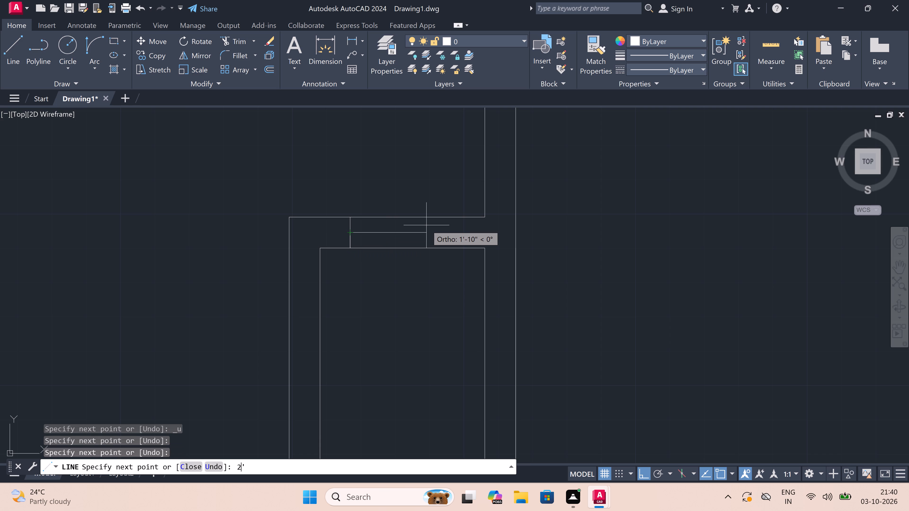
key(space)
click(428, 219)
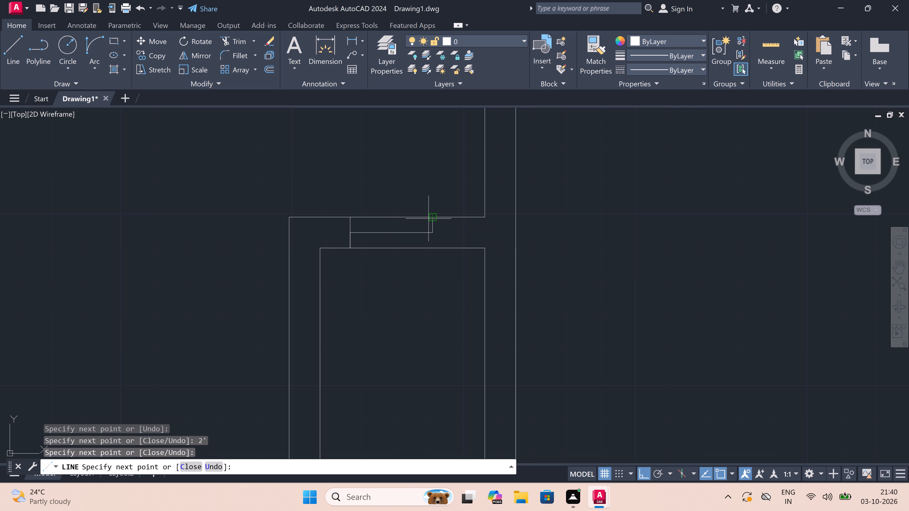
click(432, 250)
key(Escape)
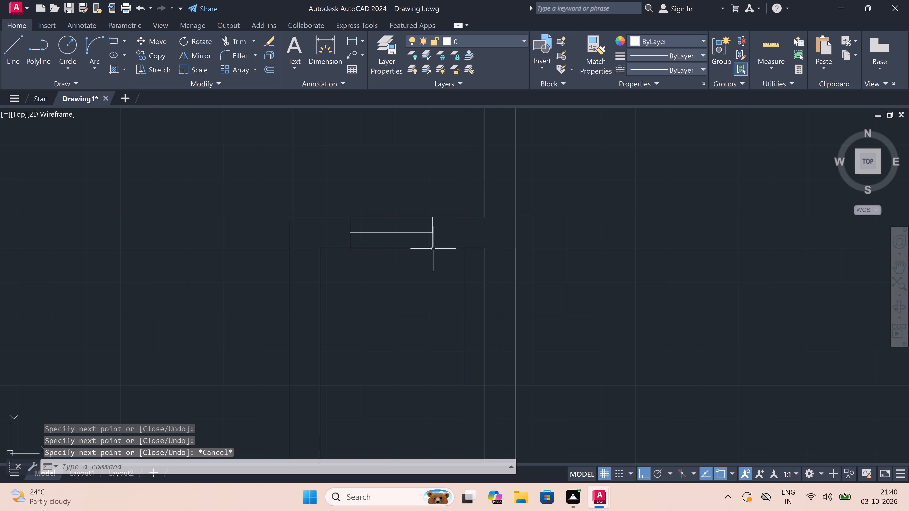
Examine the whole floor plan, checking the outer walls and their windows.
scroll(434, 245, down, 4)
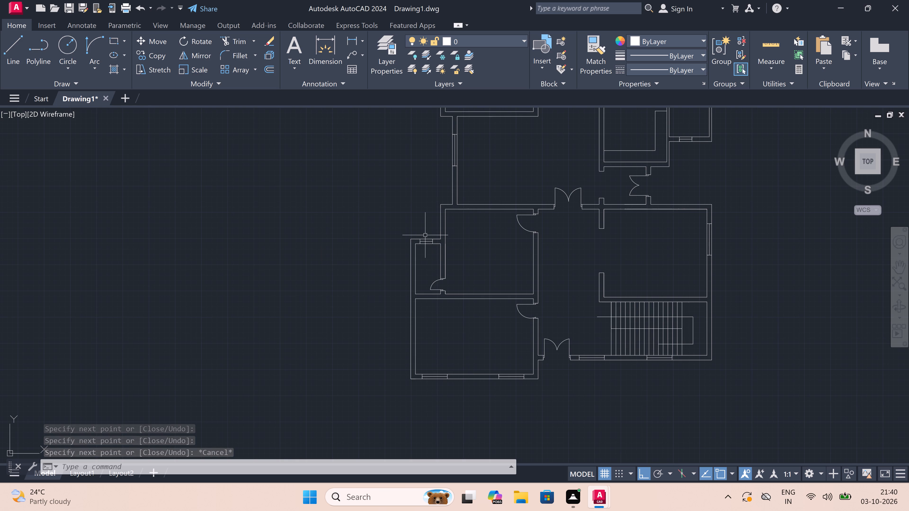
scroll(426, 236, down, 3)
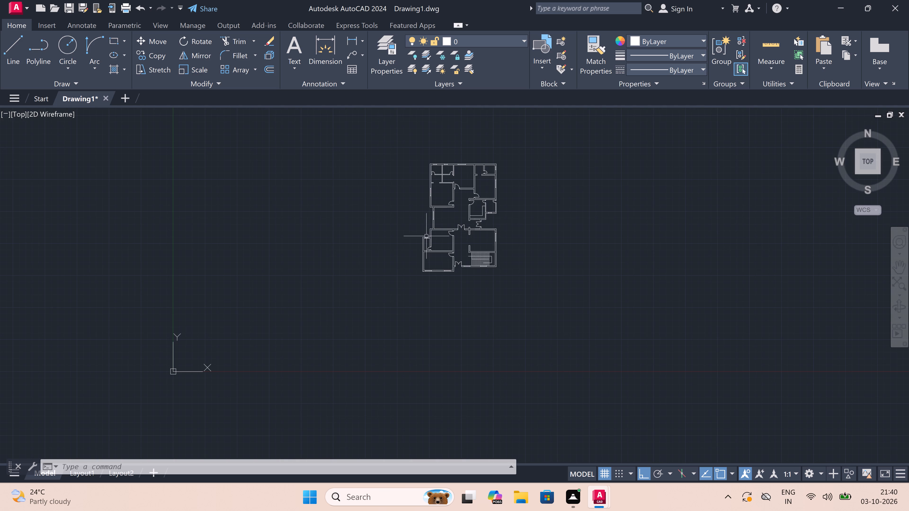
scroll(440, 165, up, 3)
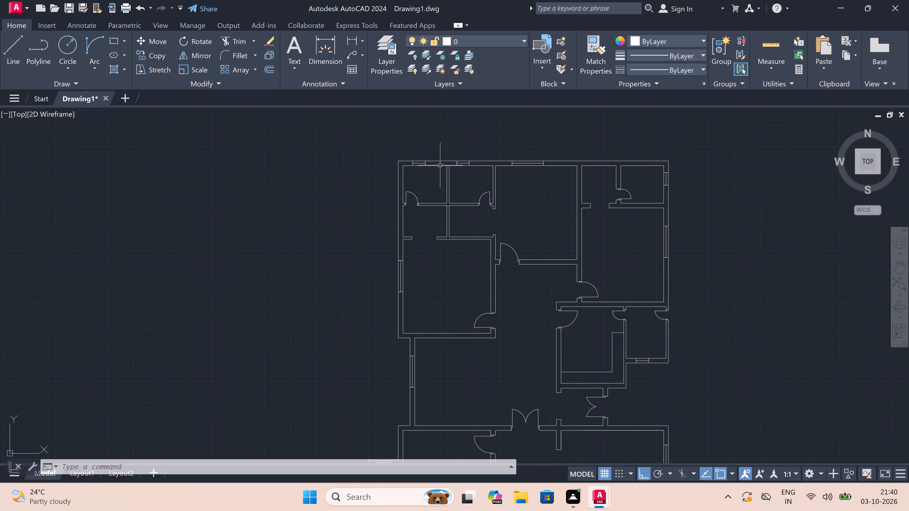
scroll(441, 167, down, 1)
key(Escape)
scroll(441, 167, down, 1)
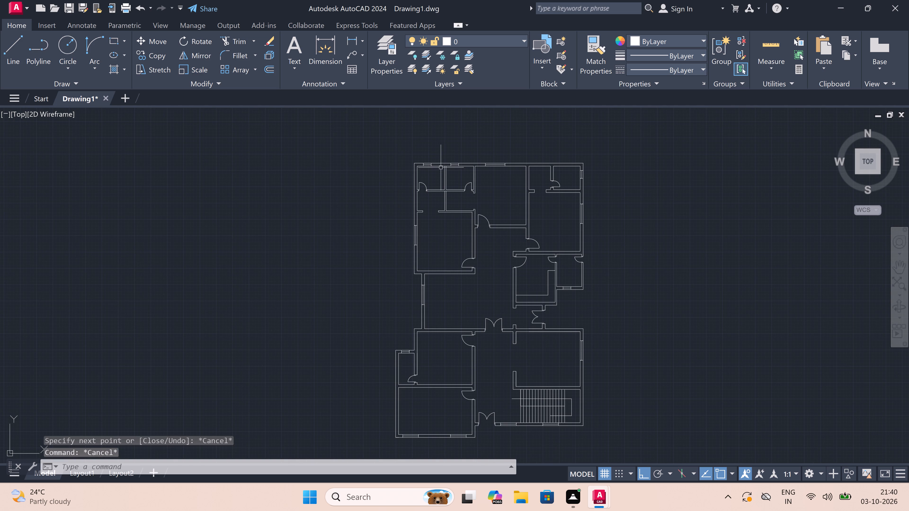
scroll(441, 167, down, 2)
scroll(479, 163, up, 3)
scroll(502, 161, down, 1)
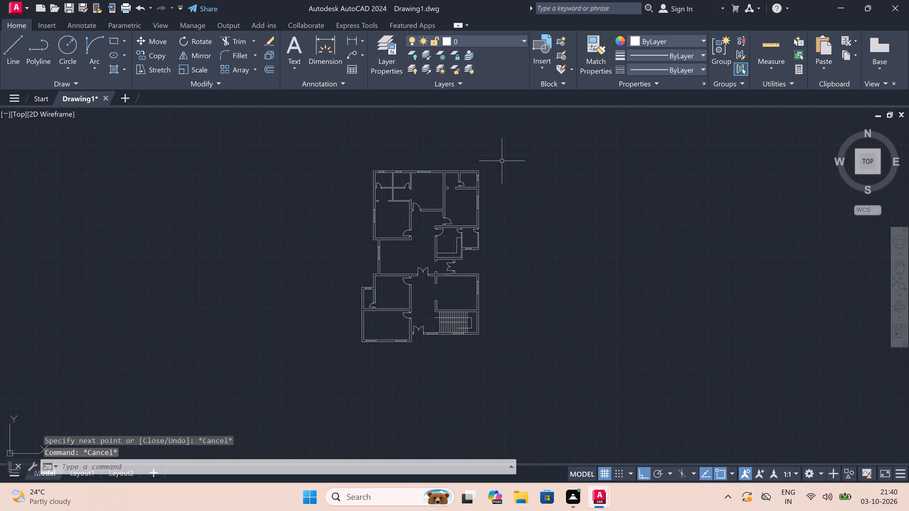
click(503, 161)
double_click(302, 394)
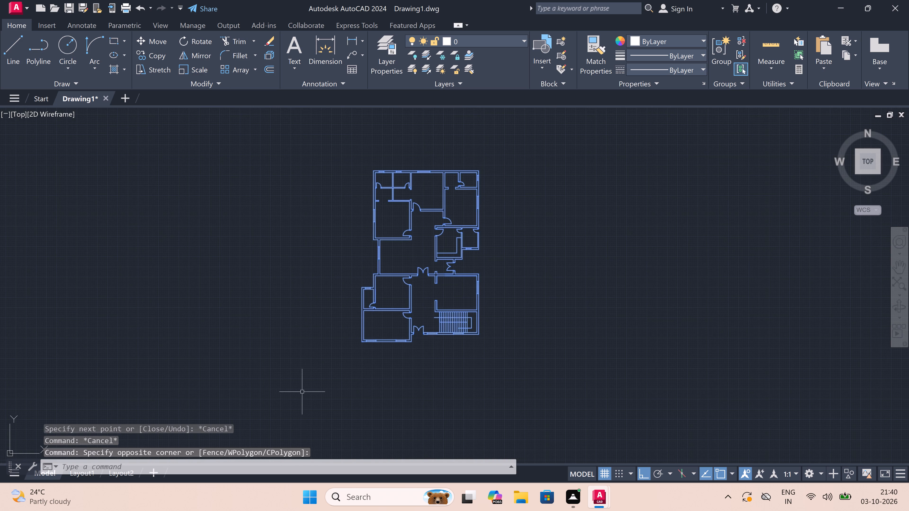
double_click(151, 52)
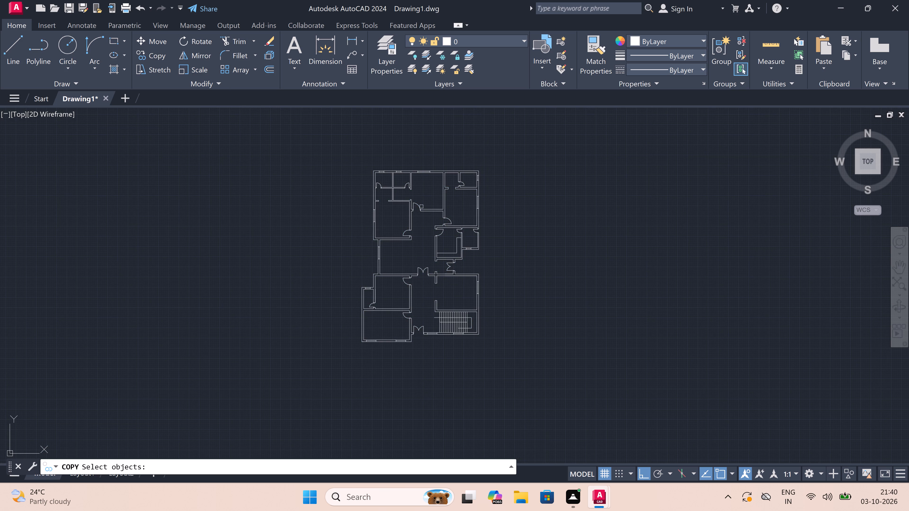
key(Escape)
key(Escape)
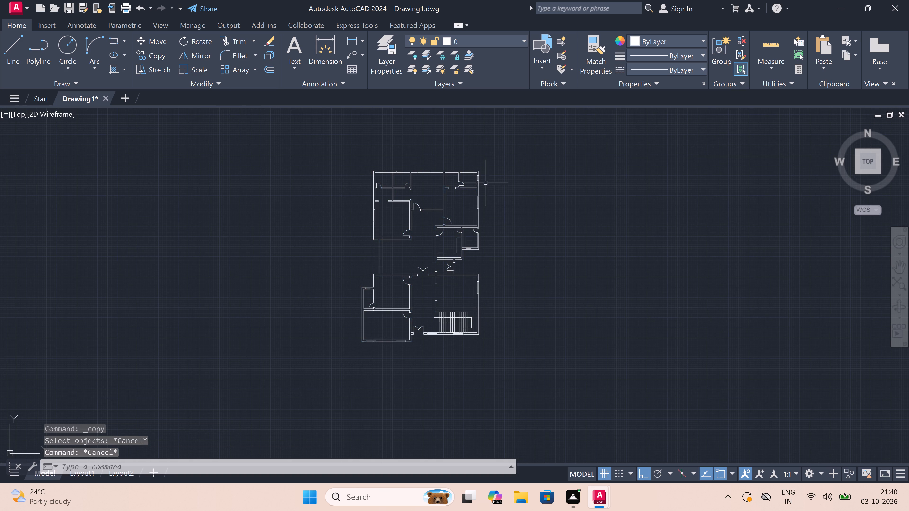
Copy the whole floor plan horizontally to the right, leaving a clear gap beside the original.
click(521, 159)
double_click(307, 361)
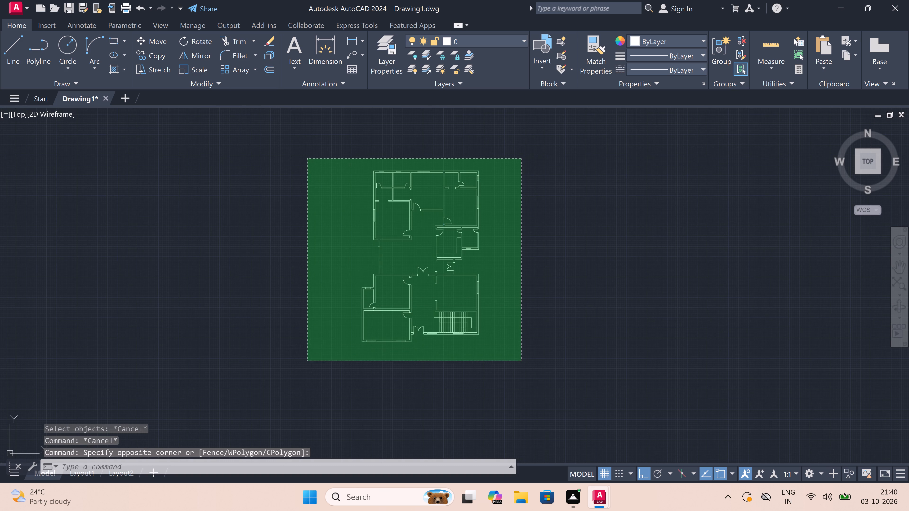
click(157, 56)
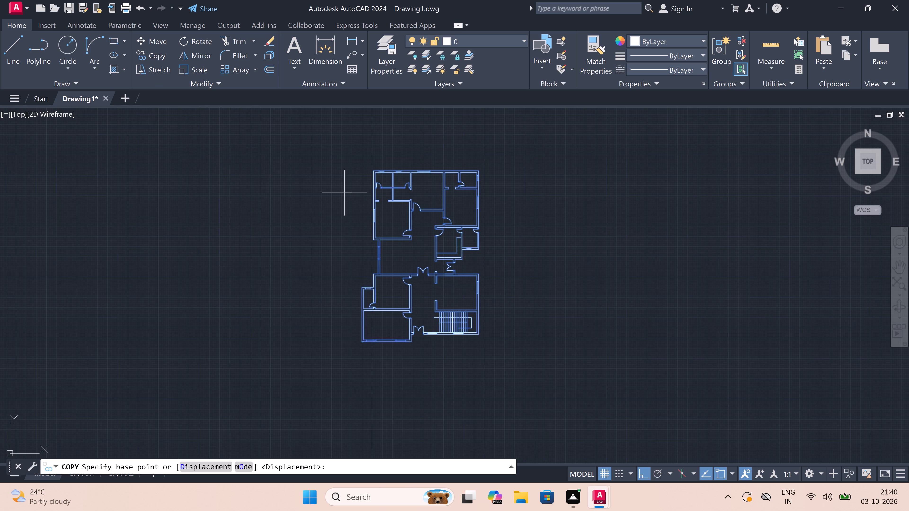
click(420, 256)
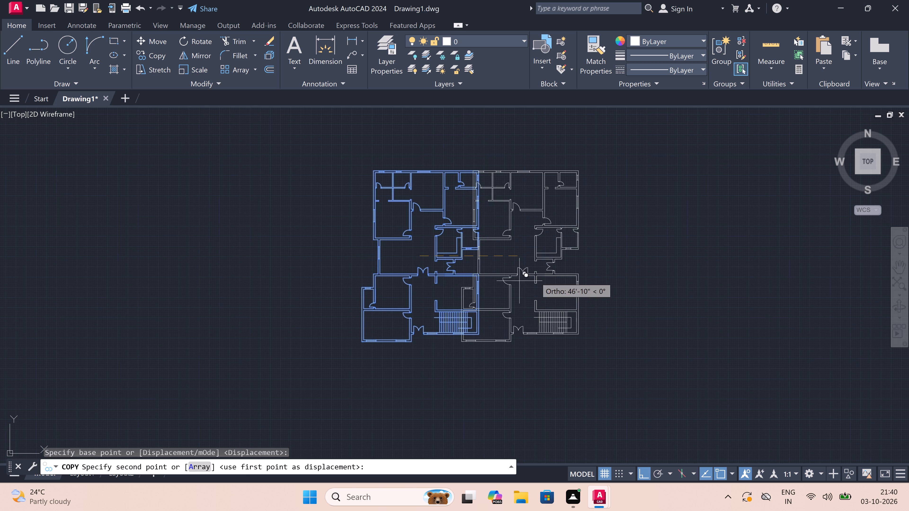
click(559, 264)
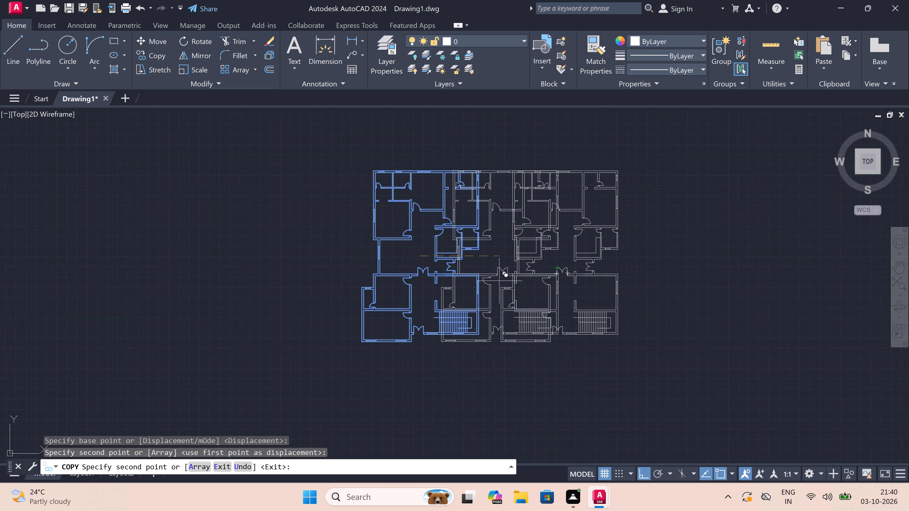
key(Escape)
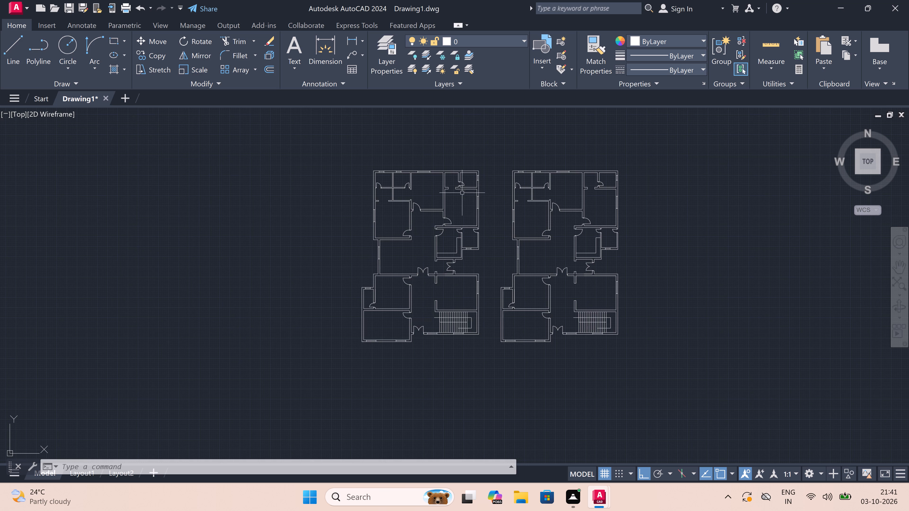
Examine the original floor plan's upper-left rooms up close, around the two small rooms along the top wall.
scroll(401, 187, up, 2)
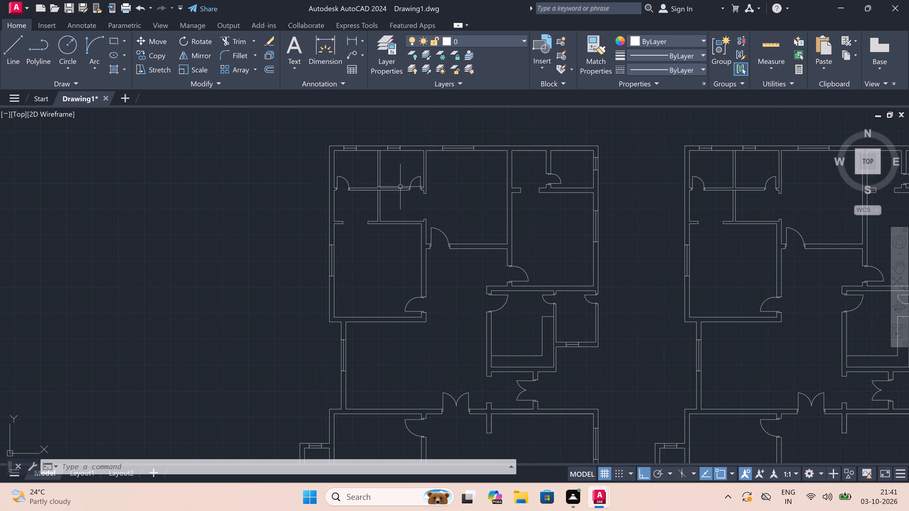
scroll(370, 180, up, 2)
scroll(371, 180, down, 2)
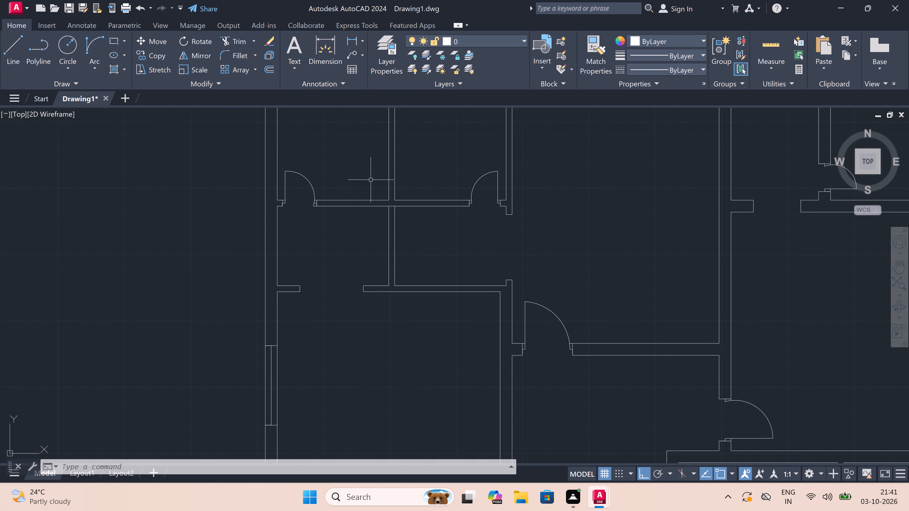
scroll(371, 180, down, 1)
scroll(374, 167, up, 4)
scroll(374, 167, down, 3)
scroll(379, 141, up, 3)
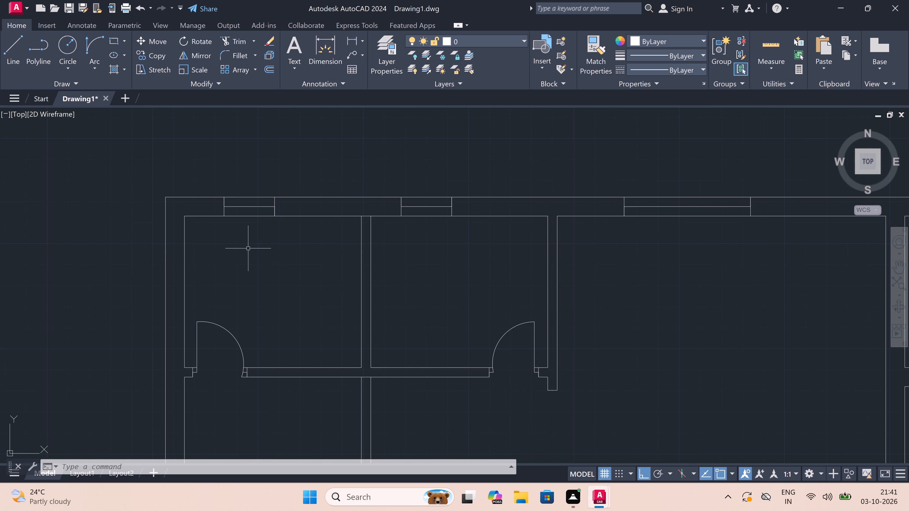
click(213, 241)
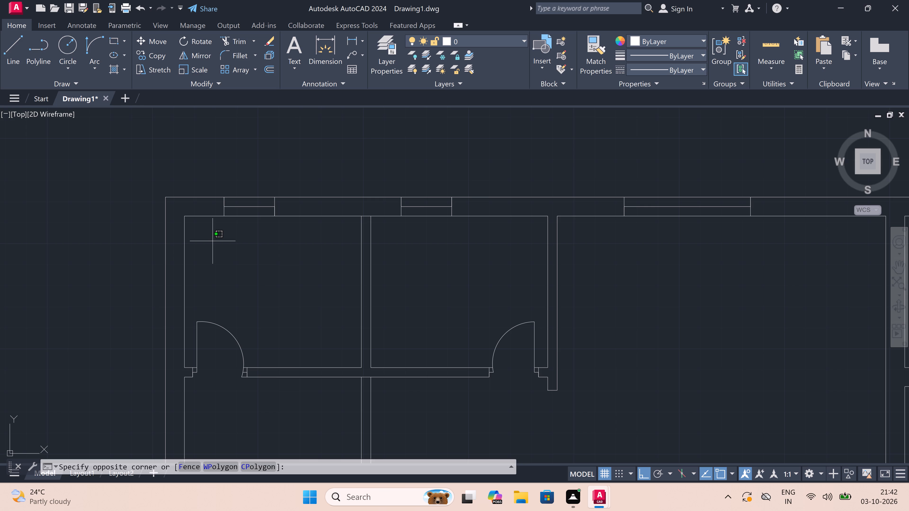
click(213, 241)
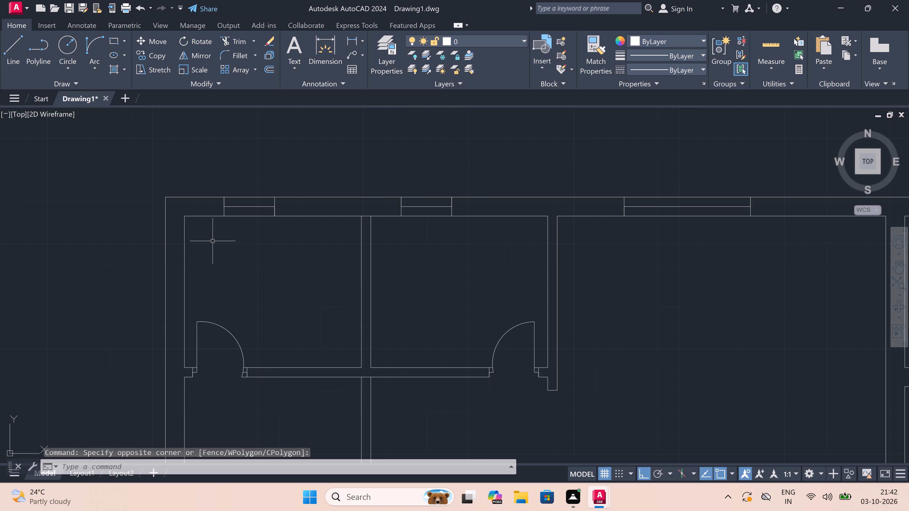
click(213, 241)
click(213, 241)
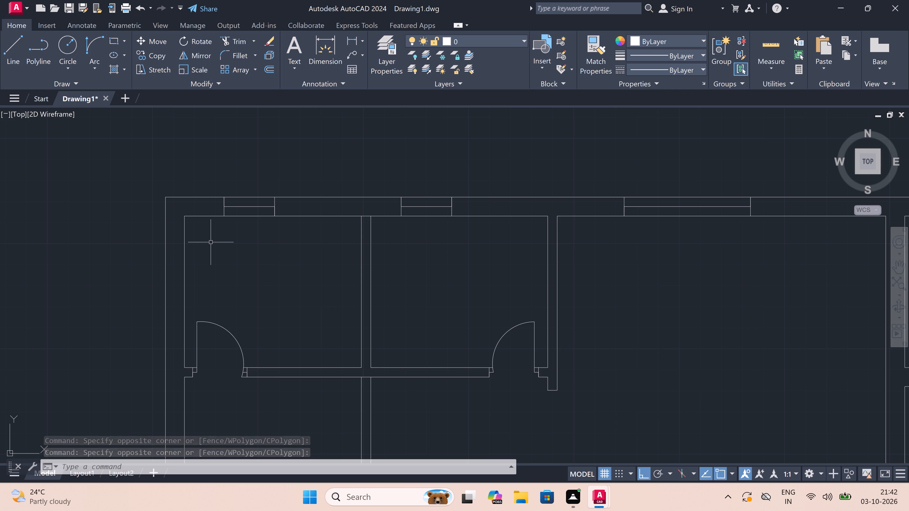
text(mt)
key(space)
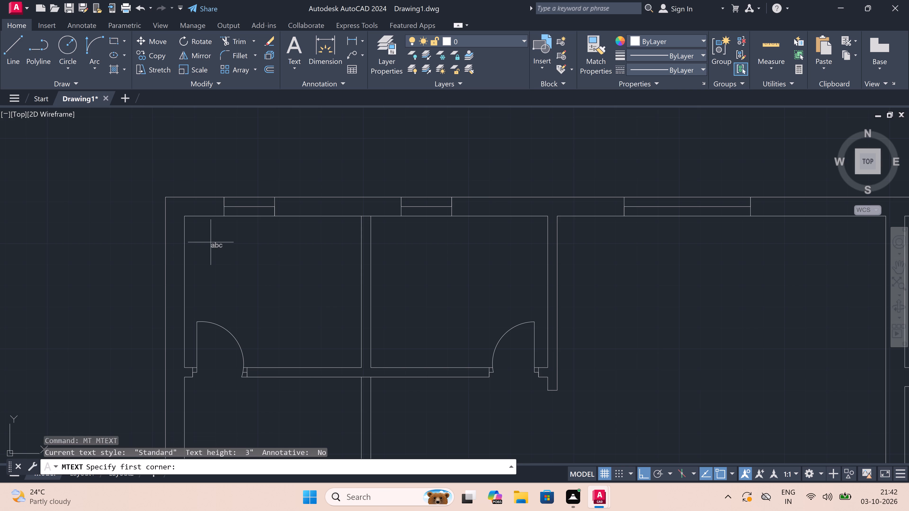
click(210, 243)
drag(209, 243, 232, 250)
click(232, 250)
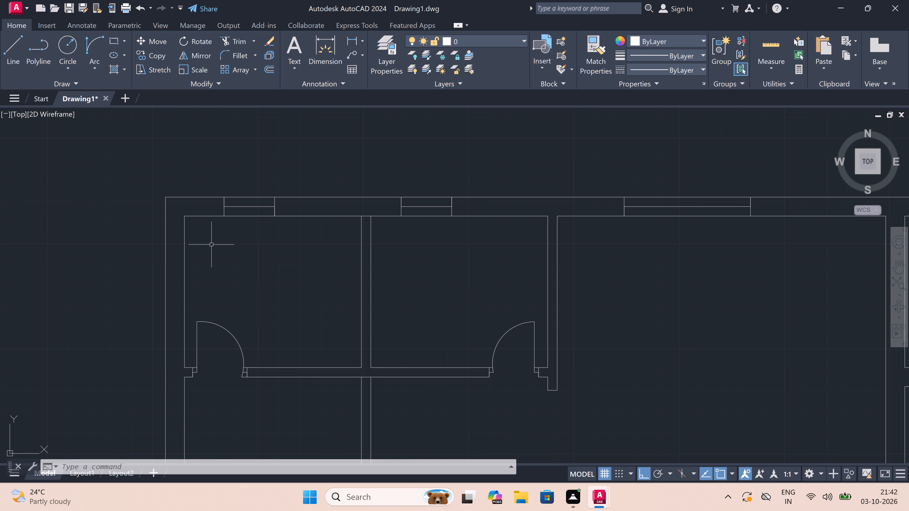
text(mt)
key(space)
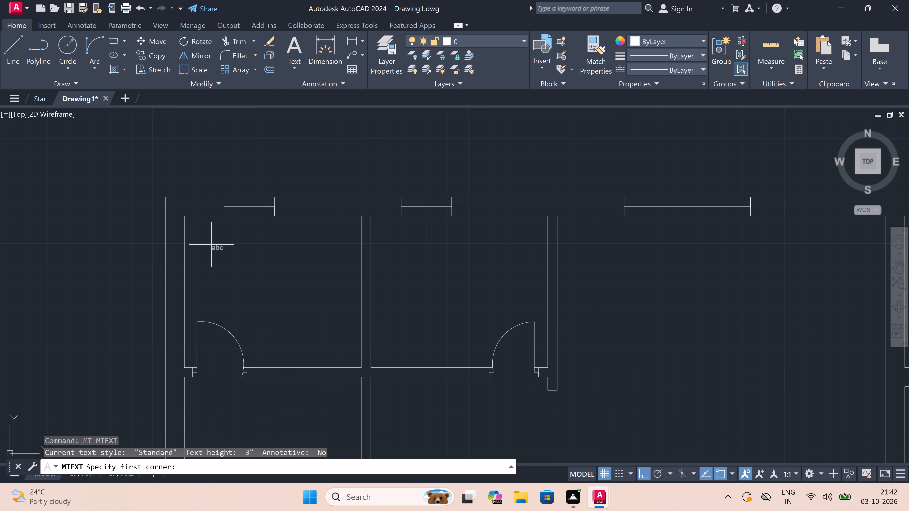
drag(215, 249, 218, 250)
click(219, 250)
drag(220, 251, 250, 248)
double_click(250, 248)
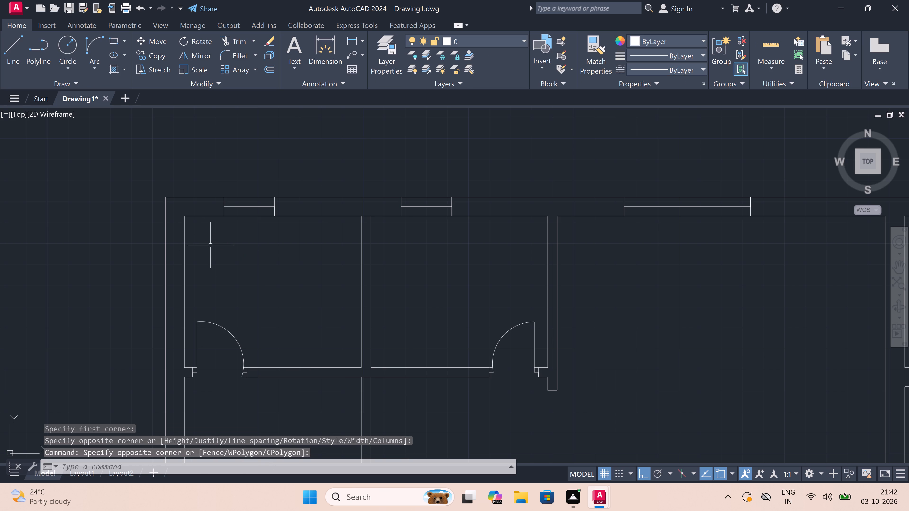
Label the original plan's top-left corner room with two-line multiline text reading BATH and 7'X6'.
text(mt)
key(space)
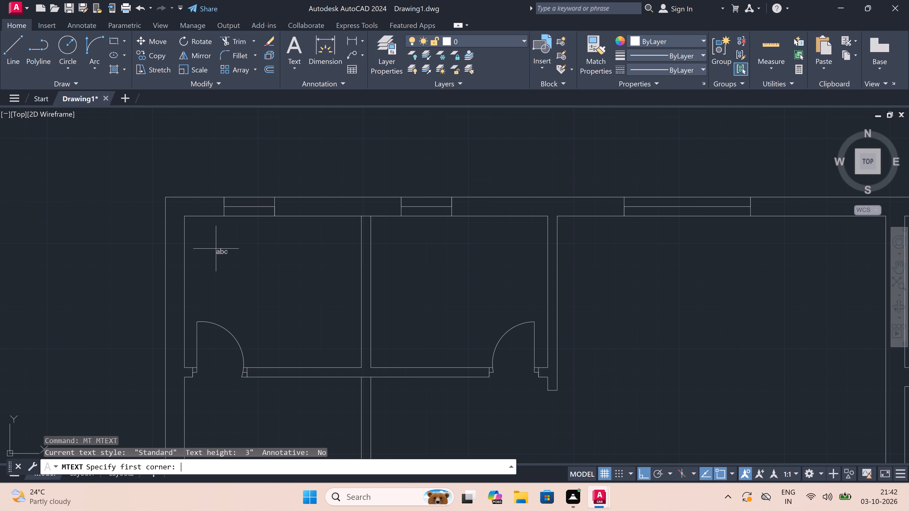
drag(214, 254, 298, 265)
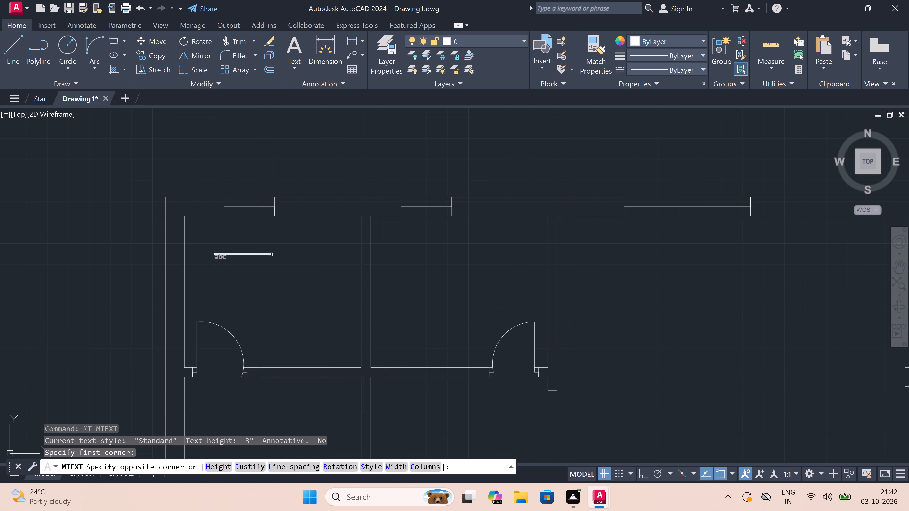
drag(298, 265, 348, 265)
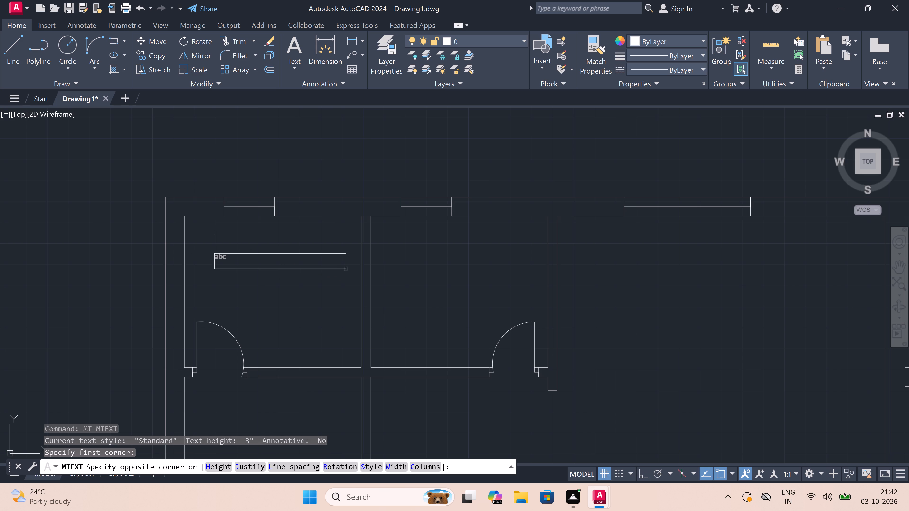
drag(348, 265, 350, 261)
click(350, 261)
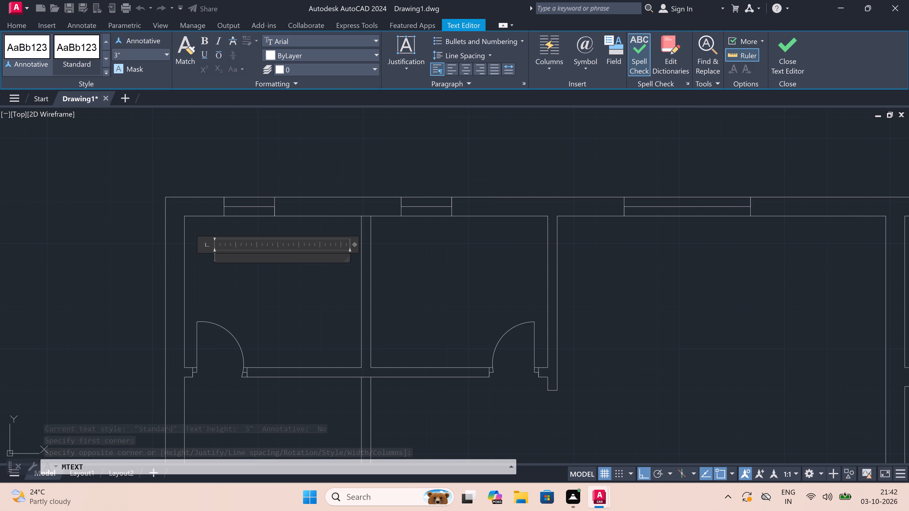
key(b)
key(BackSpace)
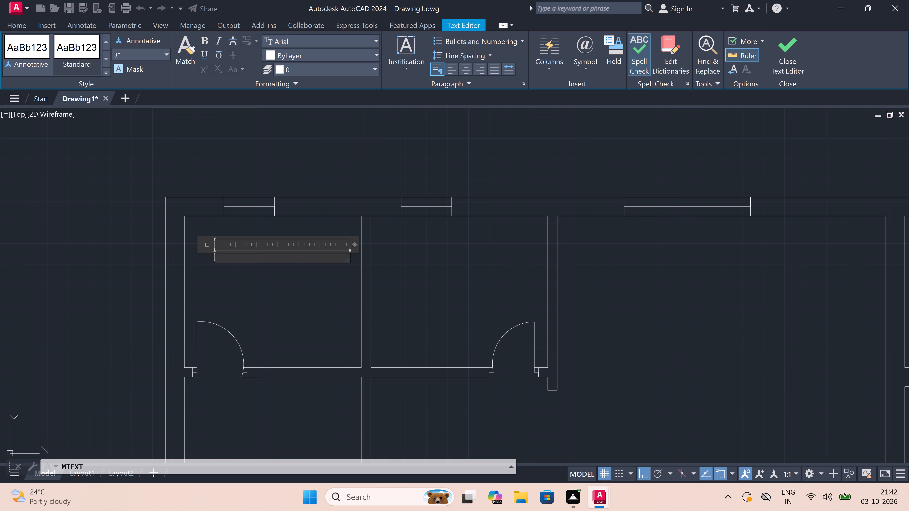
text(BATH)
key(Return)
key(BackSpace)
key(BackSpace)
key(BackSpace)
key(BackSpace)
key(BackSpace)
text(BATH)
key(Return)
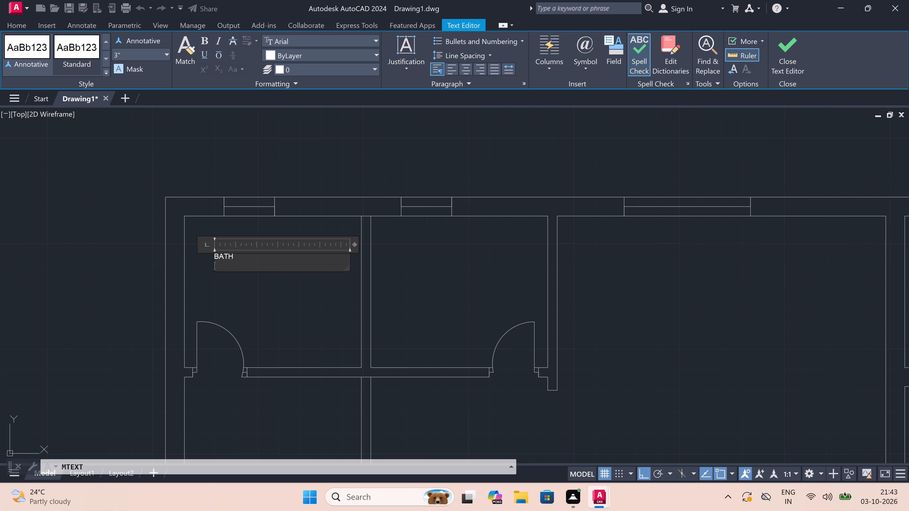
key(7)
key(apostrophe)
key(x)
key(6)
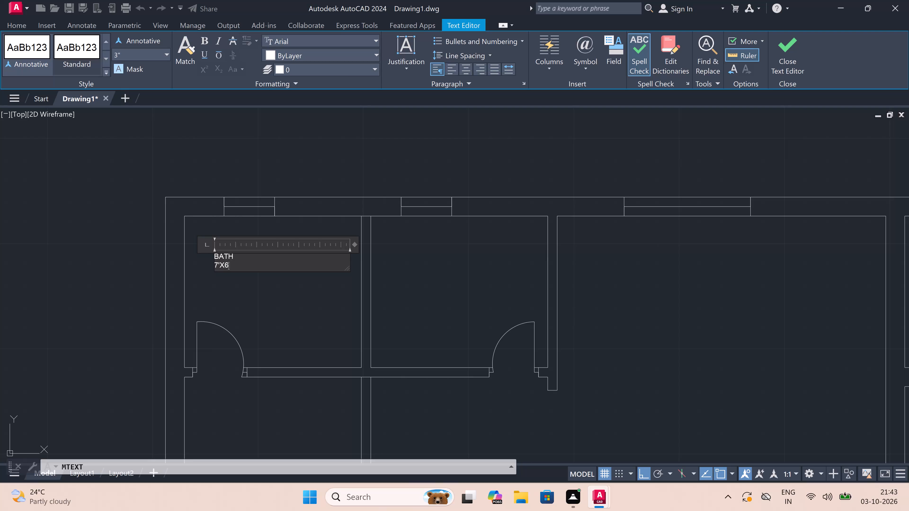
key(apostrophe)
click(303, 327)
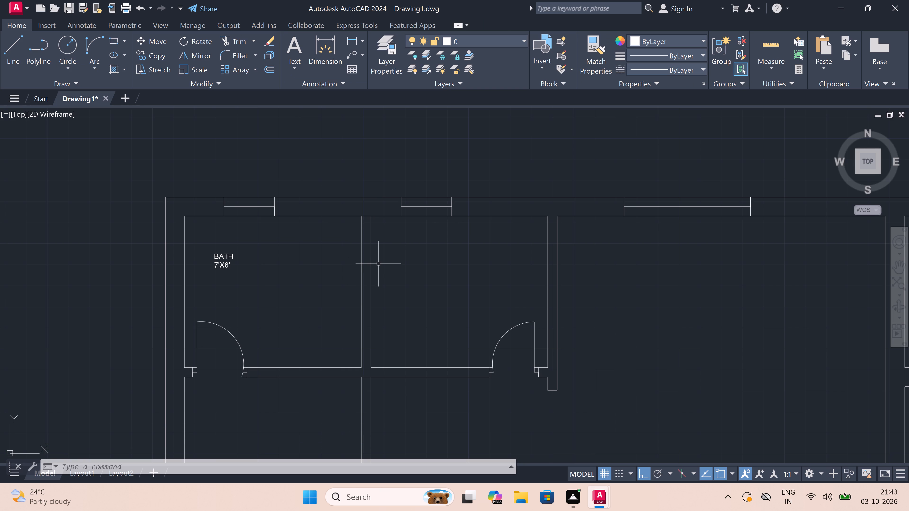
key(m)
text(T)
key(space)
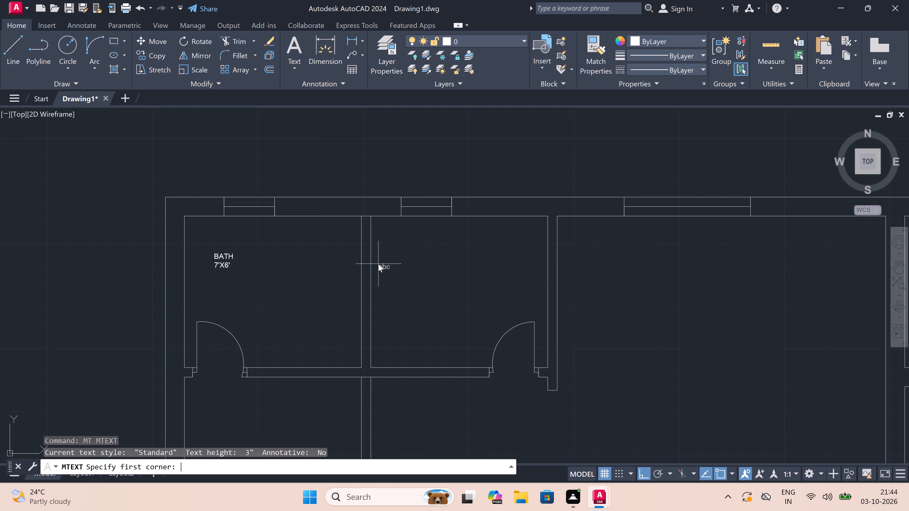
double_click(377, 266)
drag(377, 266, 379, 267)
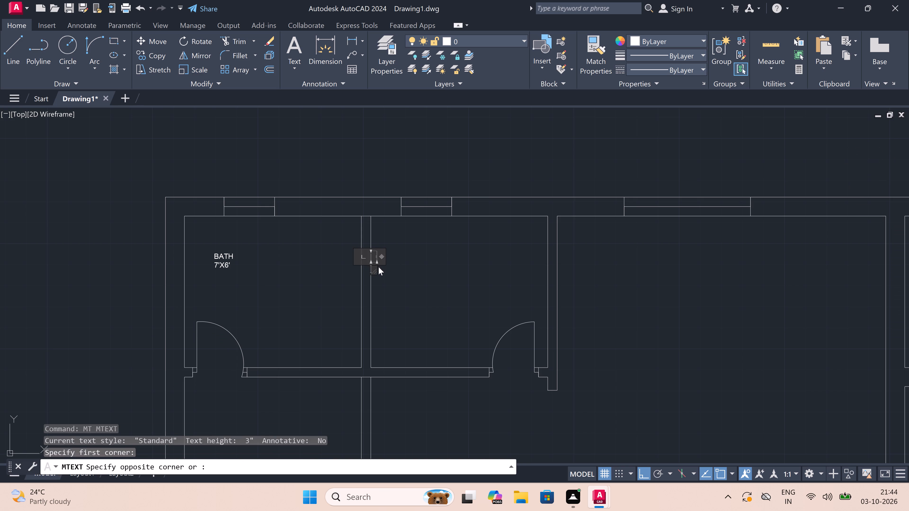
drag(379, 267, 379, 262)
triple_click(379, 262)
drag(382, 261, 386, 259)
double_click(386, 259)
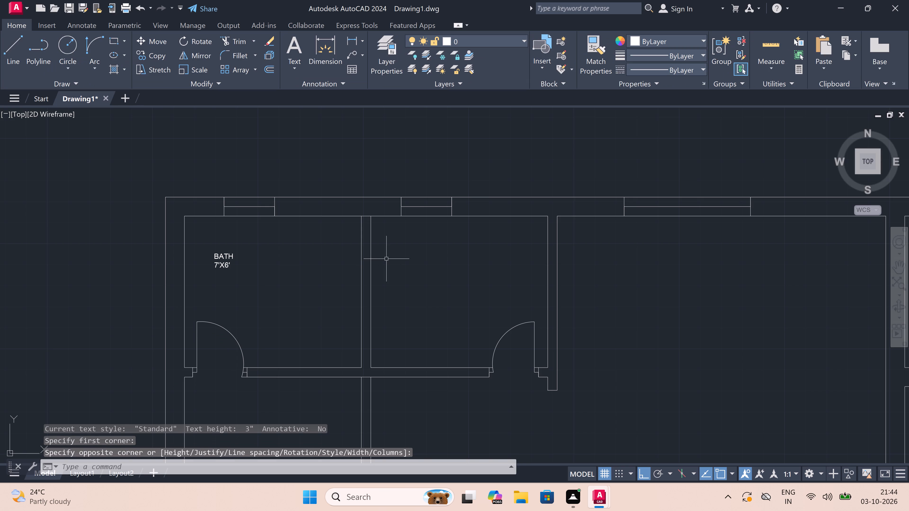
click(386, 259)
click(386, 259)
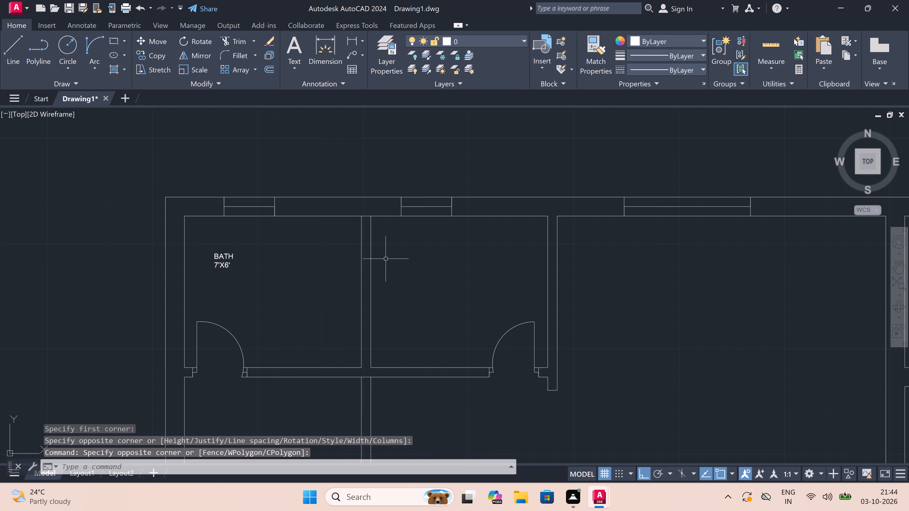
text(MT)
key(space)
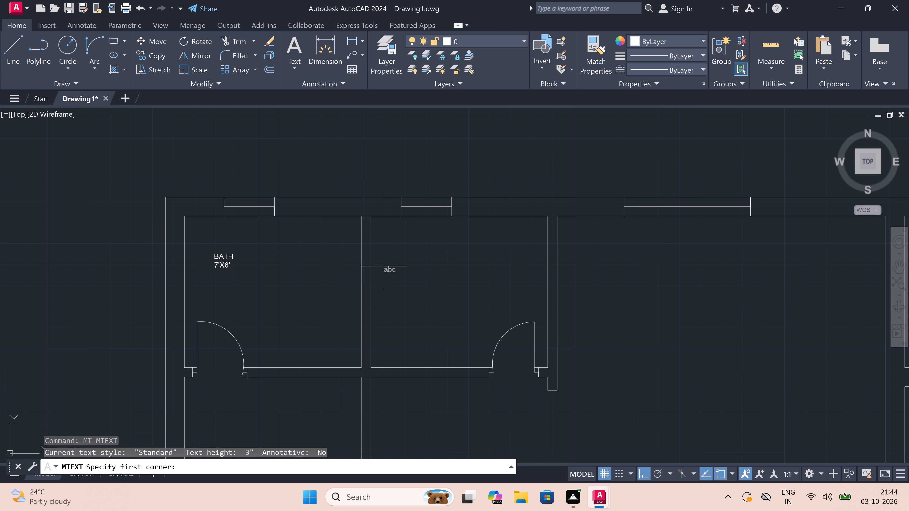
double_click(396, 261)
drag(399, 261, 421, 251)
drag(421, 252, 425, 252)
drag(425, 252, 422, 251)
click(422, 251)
Label the second small room along the top wall with two-line multiline text reading BATH and 7'X6'.
text(MT)
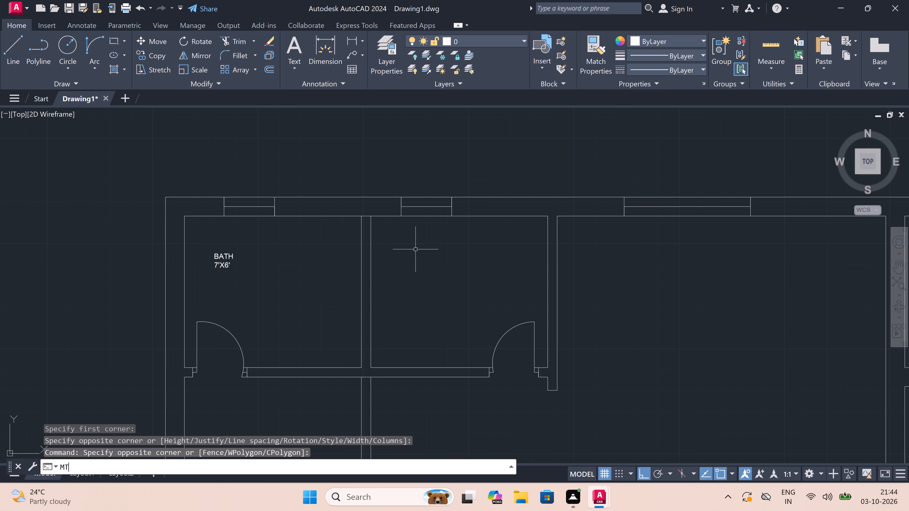
key(space)
click(400, 247)
drag(400, 247, 417, 259)
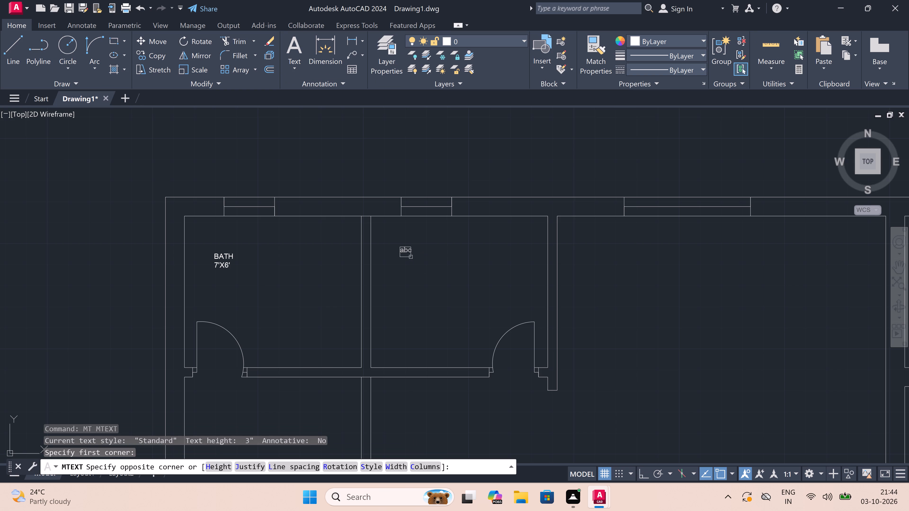
drag(417, 259, 501, 252)
drag(501, 252, 494, 262)
triple_click(494, 262)
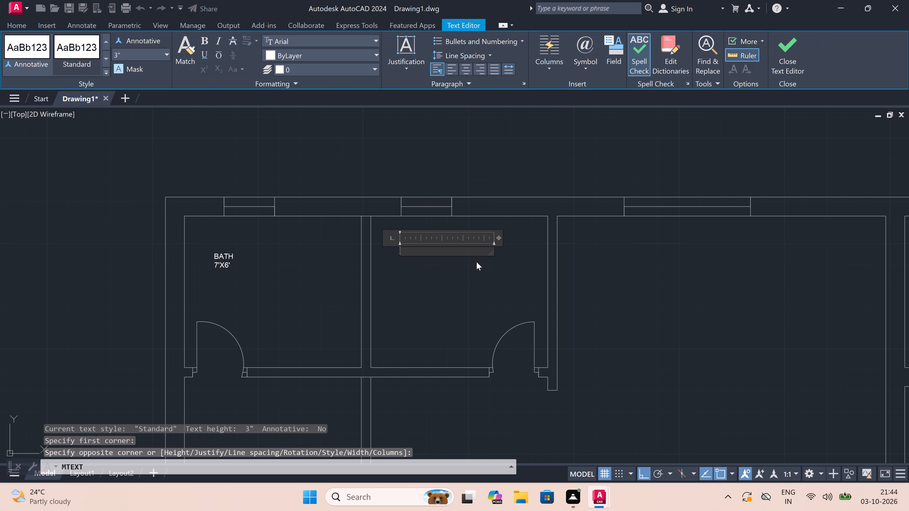
text(BATH)
key(Return)
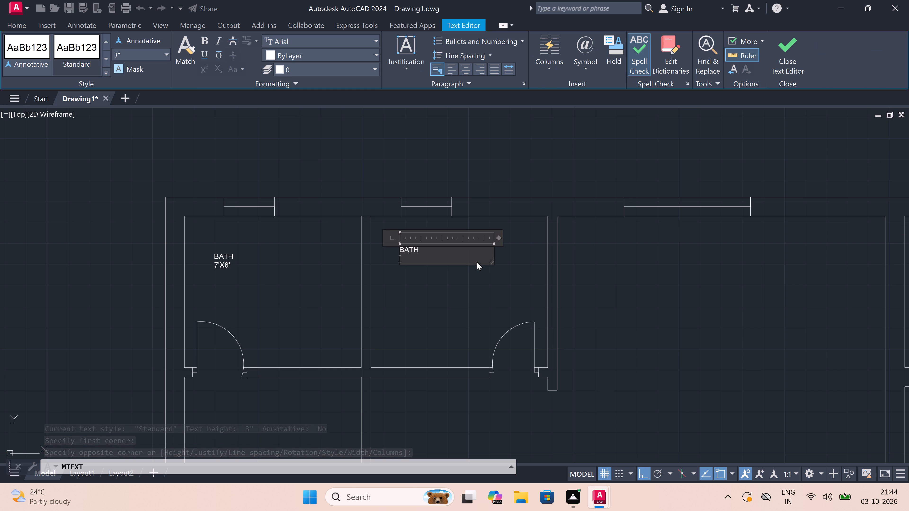
key(7)
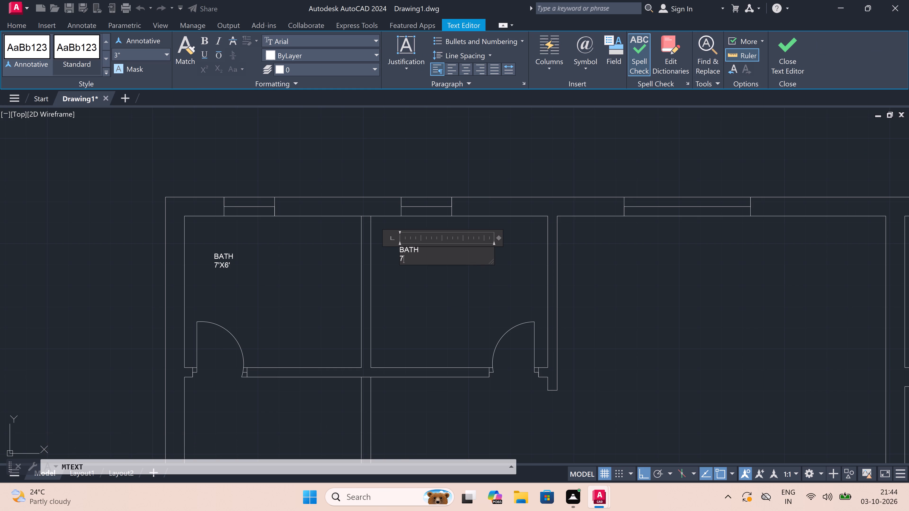
key(apostrophe)
key(x)
key(6)
key(apostrophe)
click(476, 278)
Add multiline text reading DRESS in the room directly below the top-left bath.
scroll(433, 291, down, 2)
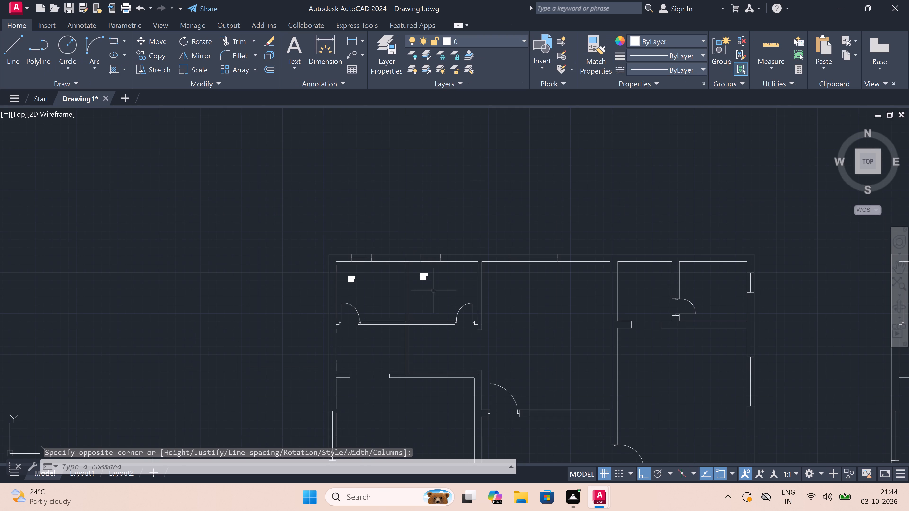
scroll(375, 355, up, 2)
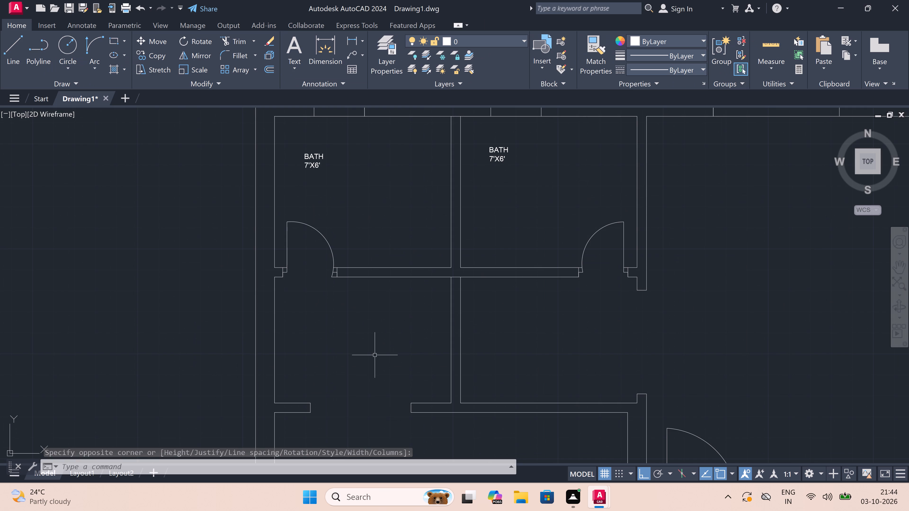
scroll(373, 352, up, 1)
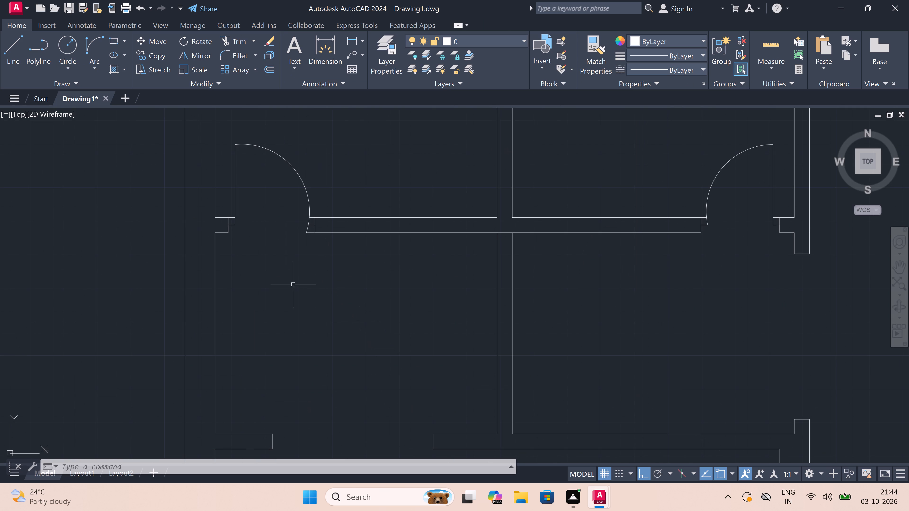
text(MT)
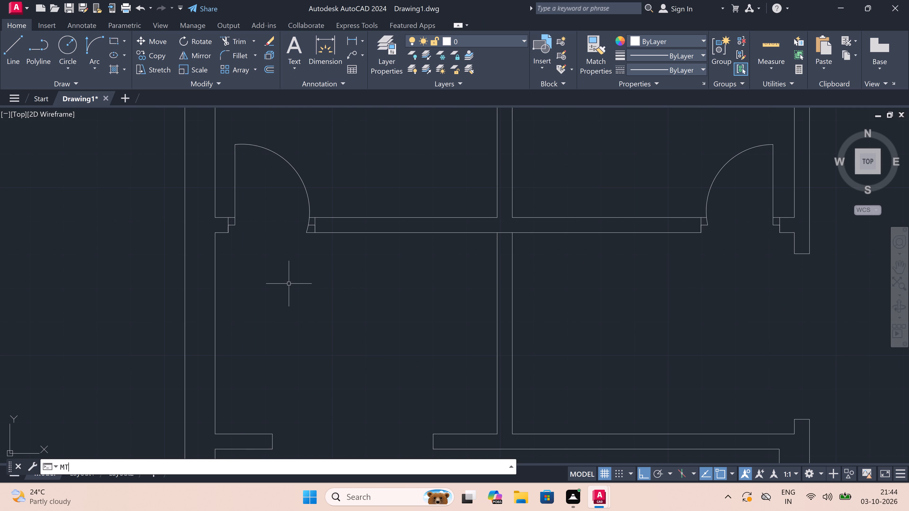
key(space)
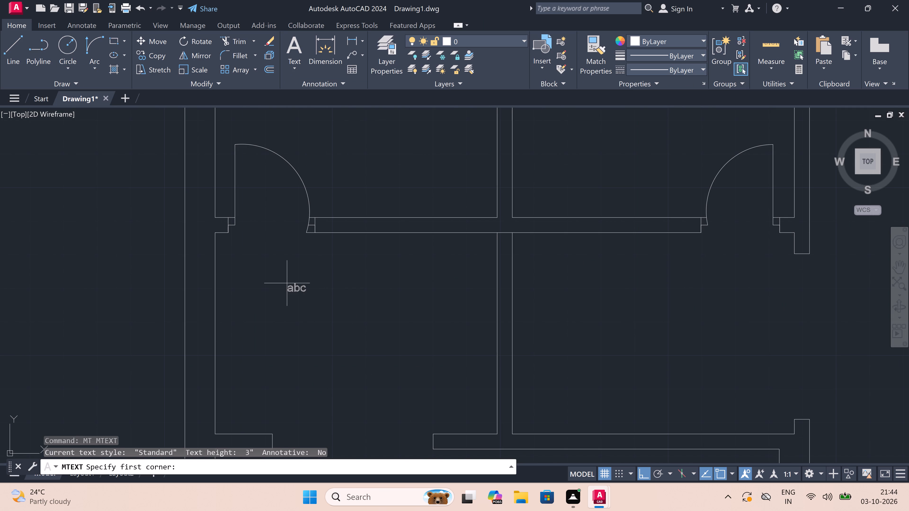
drag(287, 283, 401, 300)
drag(402, 300, 401, 301)
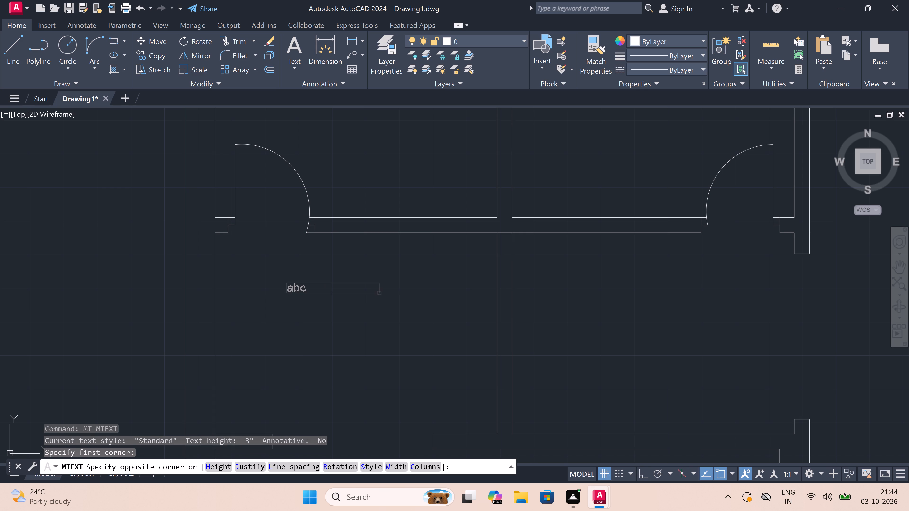
drag(401, 301, 410, 301)
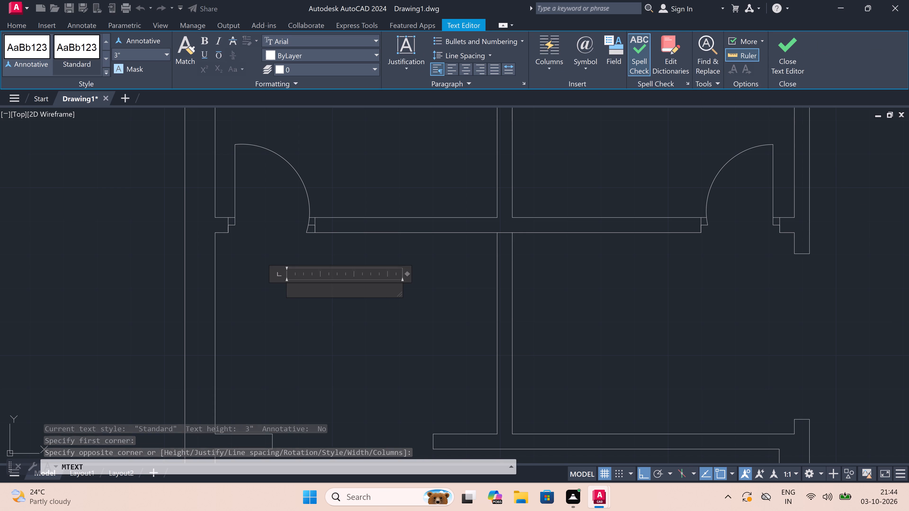
text(DRESS)
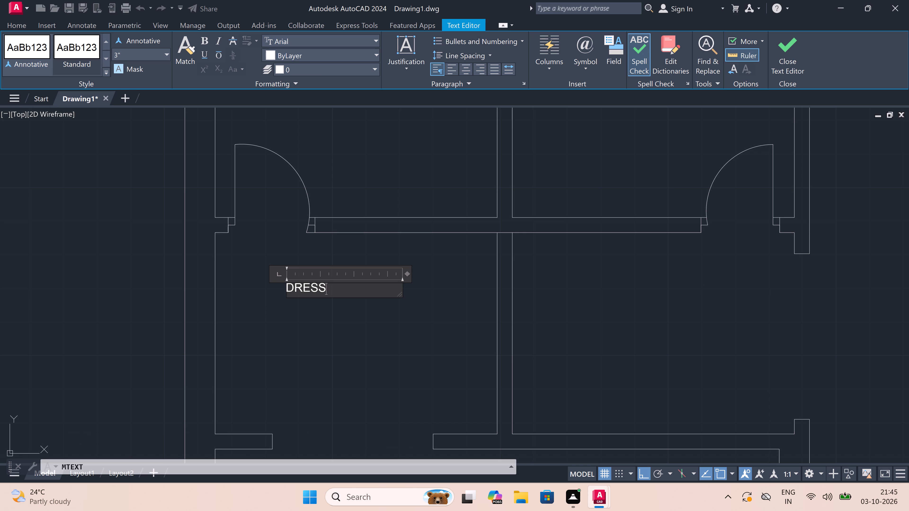
double_click(408, 274)
drag(409, 274, 423, 275)
click(423, 275)
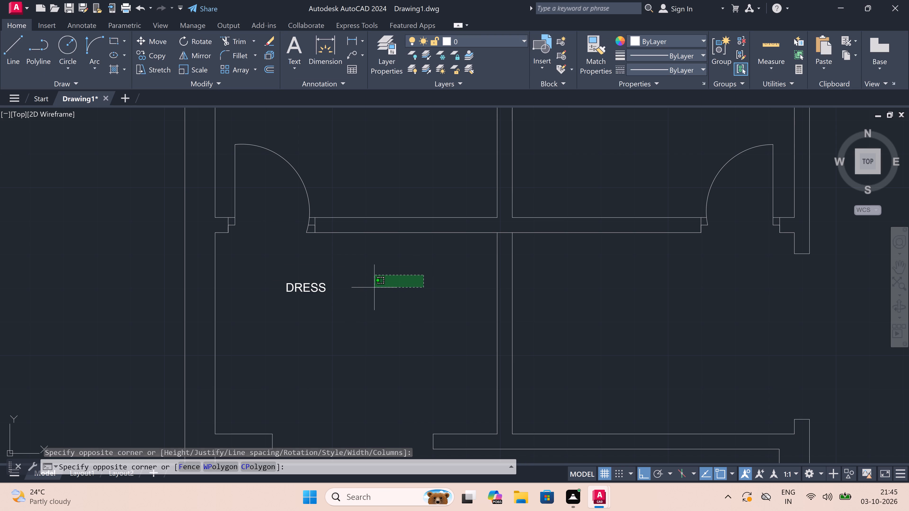
key(Escape)
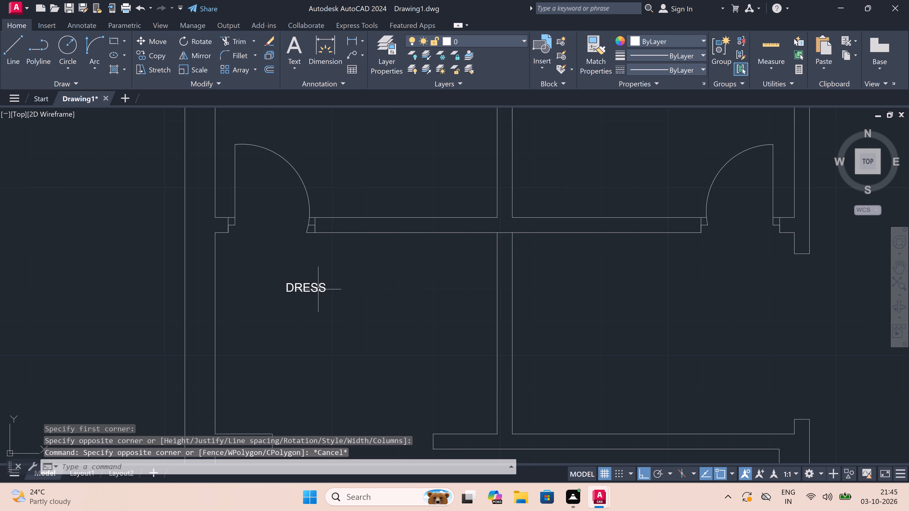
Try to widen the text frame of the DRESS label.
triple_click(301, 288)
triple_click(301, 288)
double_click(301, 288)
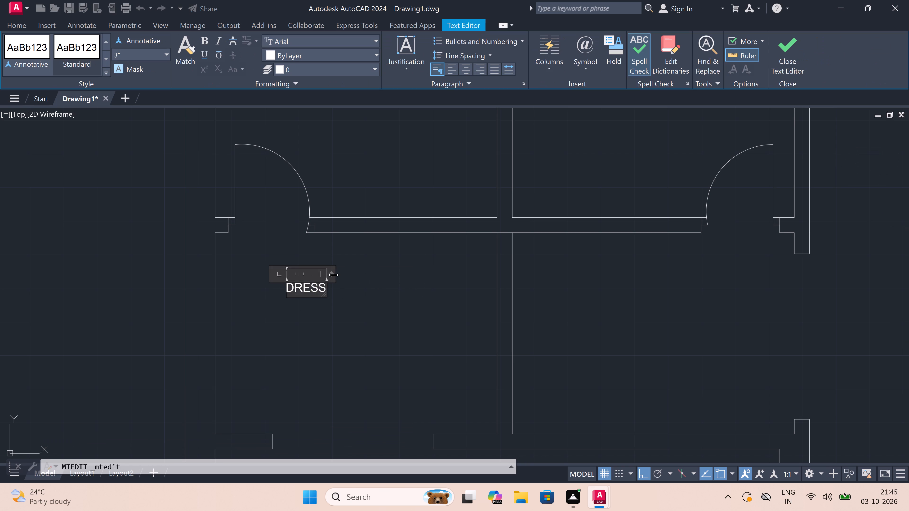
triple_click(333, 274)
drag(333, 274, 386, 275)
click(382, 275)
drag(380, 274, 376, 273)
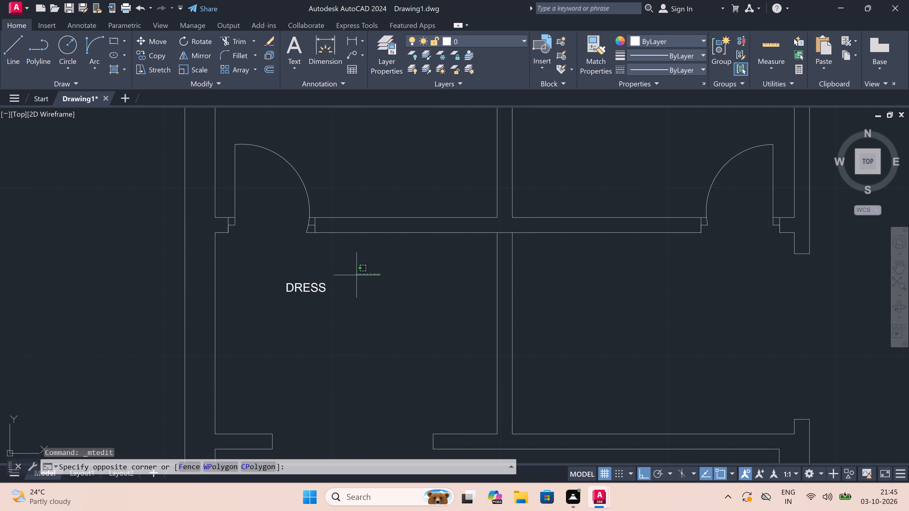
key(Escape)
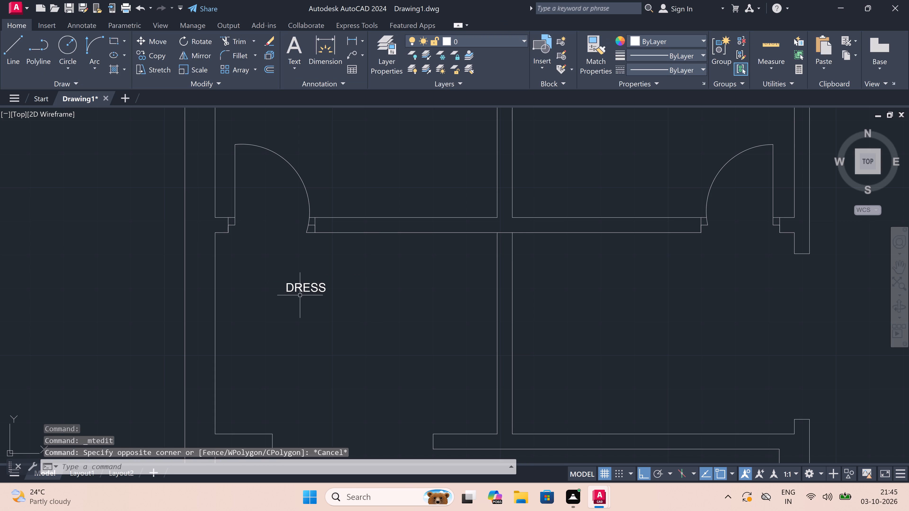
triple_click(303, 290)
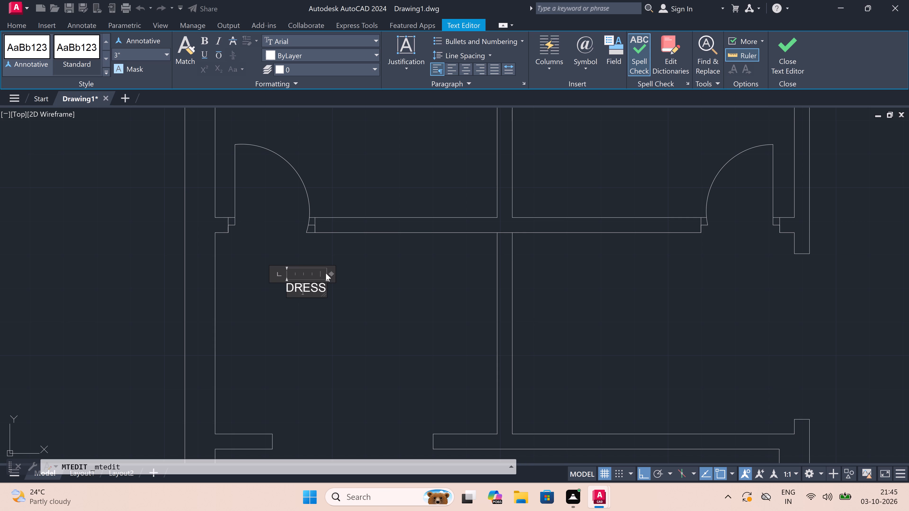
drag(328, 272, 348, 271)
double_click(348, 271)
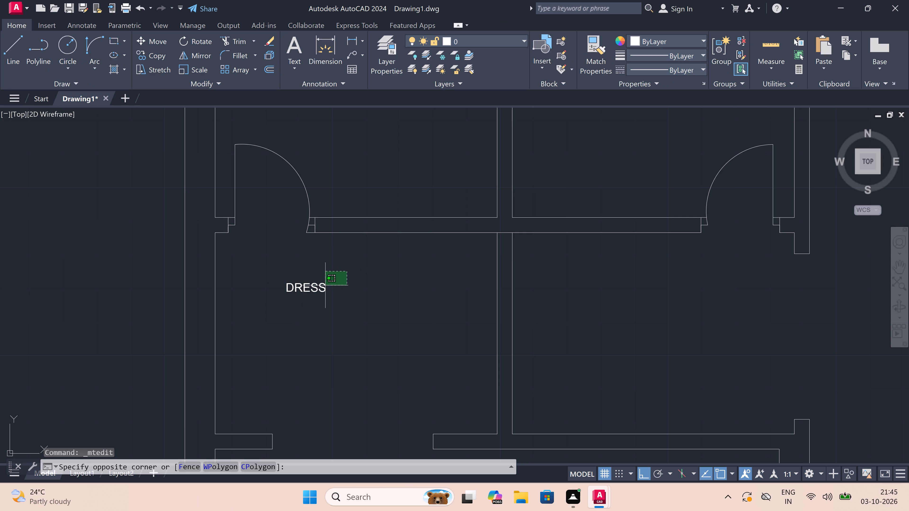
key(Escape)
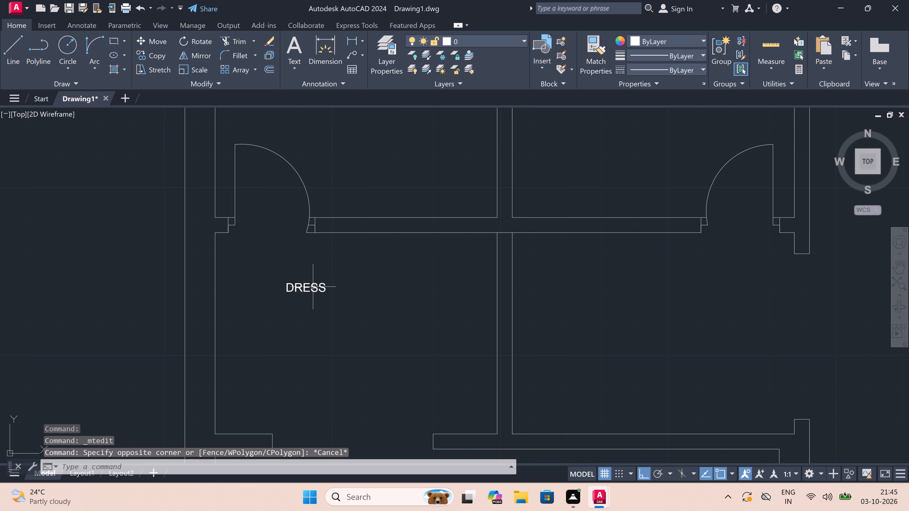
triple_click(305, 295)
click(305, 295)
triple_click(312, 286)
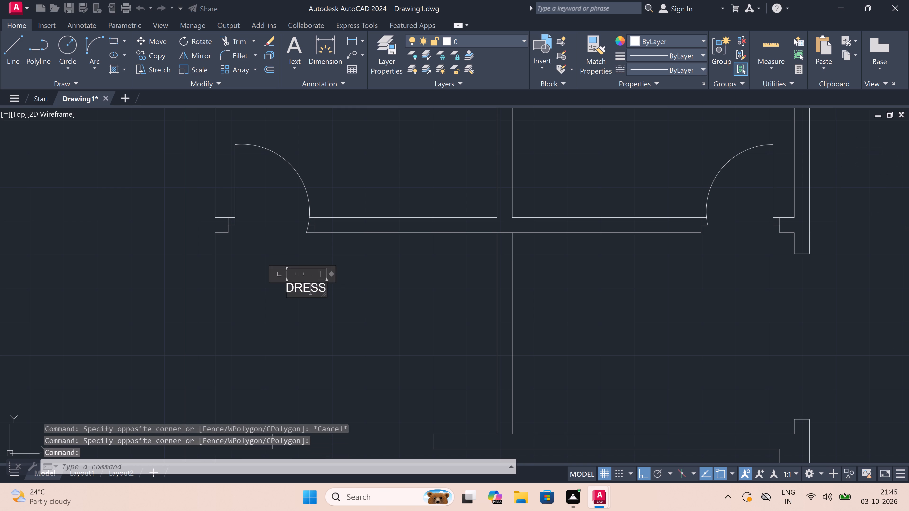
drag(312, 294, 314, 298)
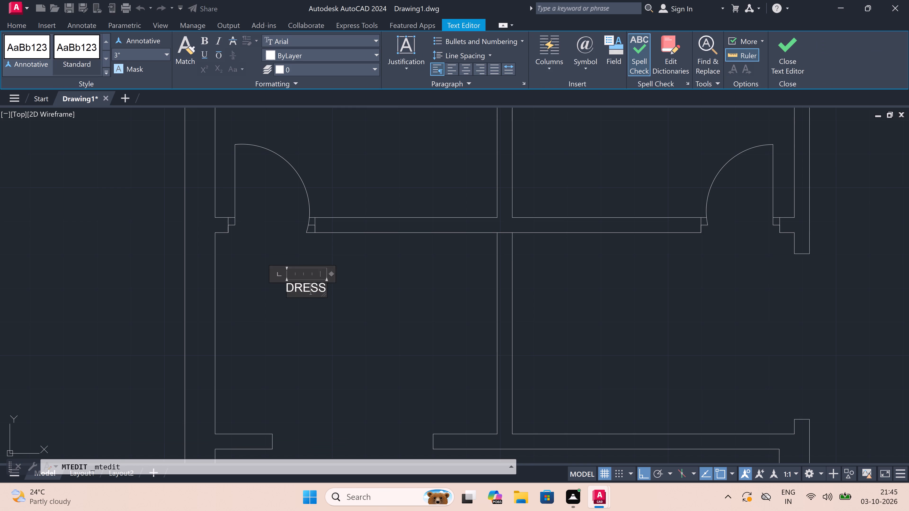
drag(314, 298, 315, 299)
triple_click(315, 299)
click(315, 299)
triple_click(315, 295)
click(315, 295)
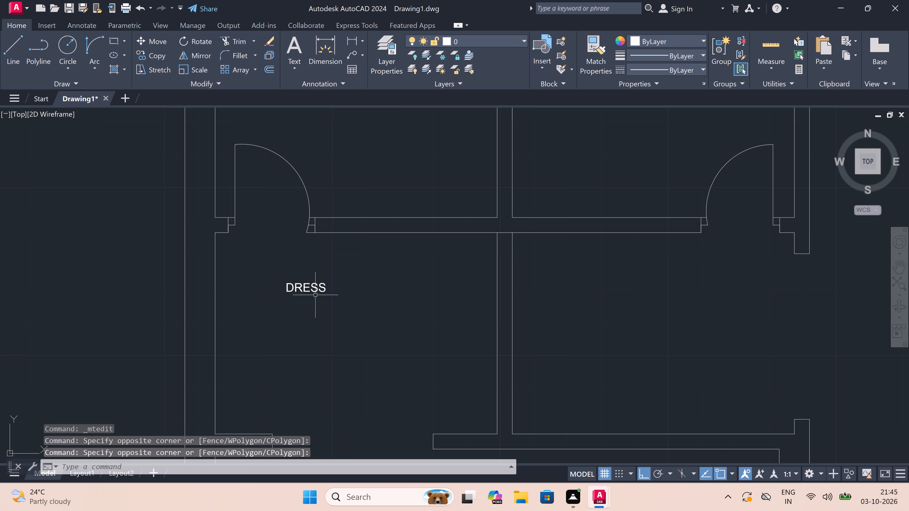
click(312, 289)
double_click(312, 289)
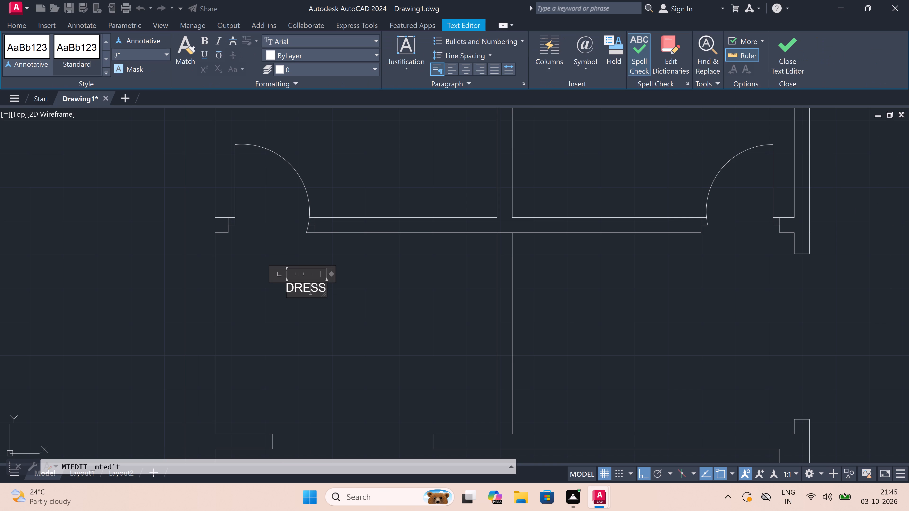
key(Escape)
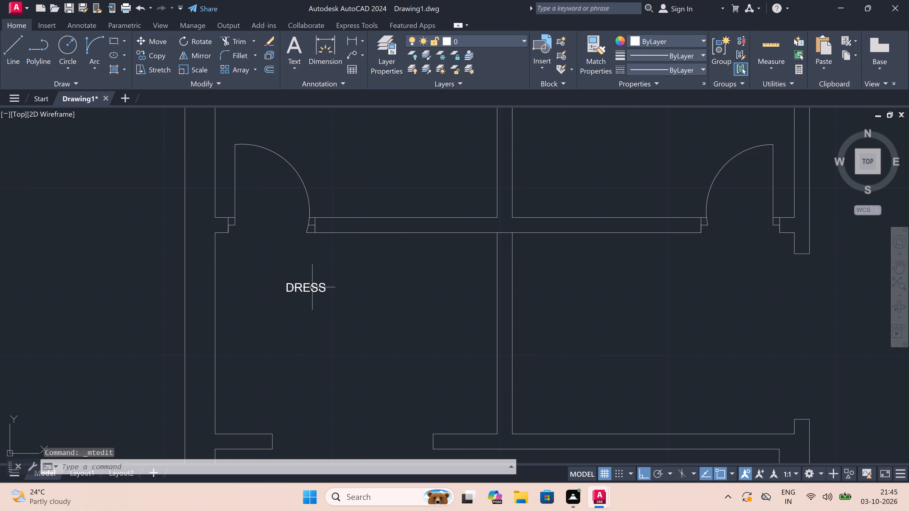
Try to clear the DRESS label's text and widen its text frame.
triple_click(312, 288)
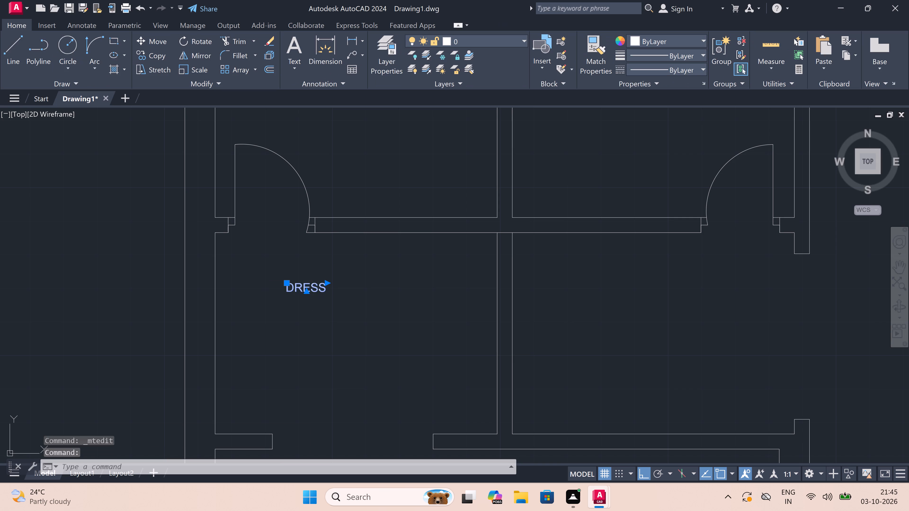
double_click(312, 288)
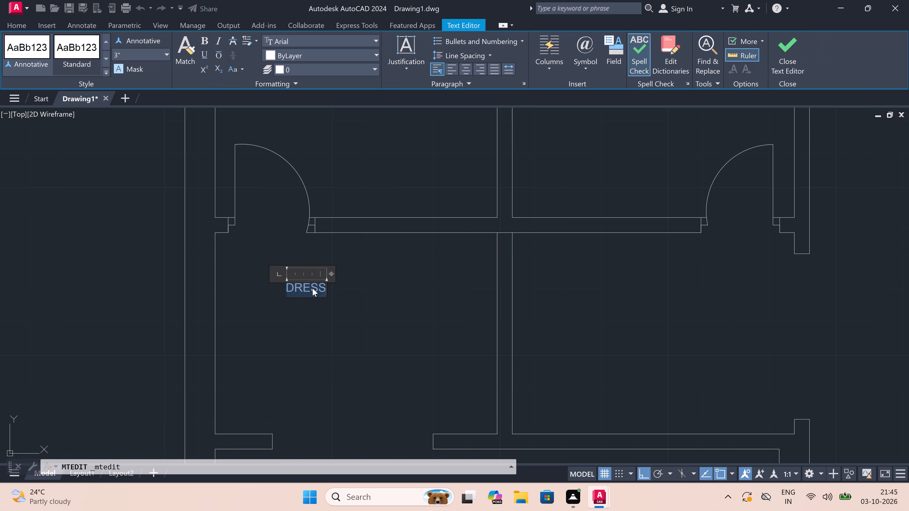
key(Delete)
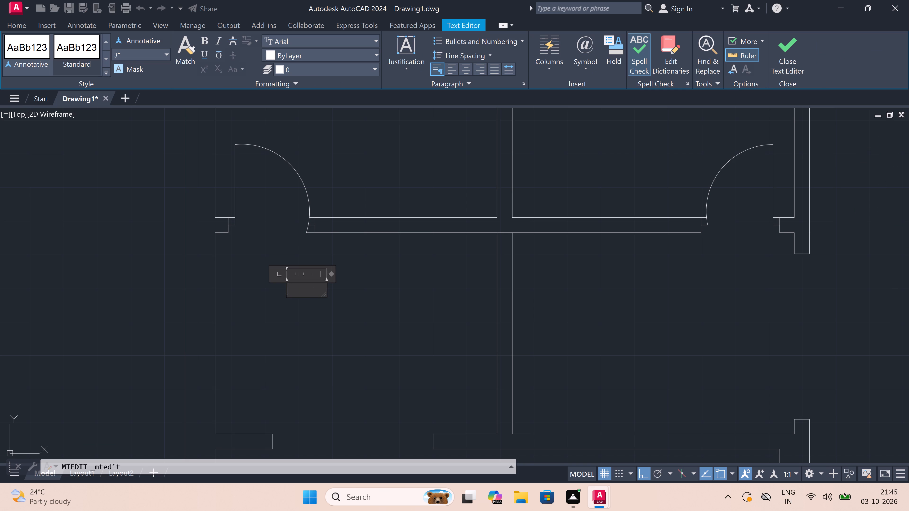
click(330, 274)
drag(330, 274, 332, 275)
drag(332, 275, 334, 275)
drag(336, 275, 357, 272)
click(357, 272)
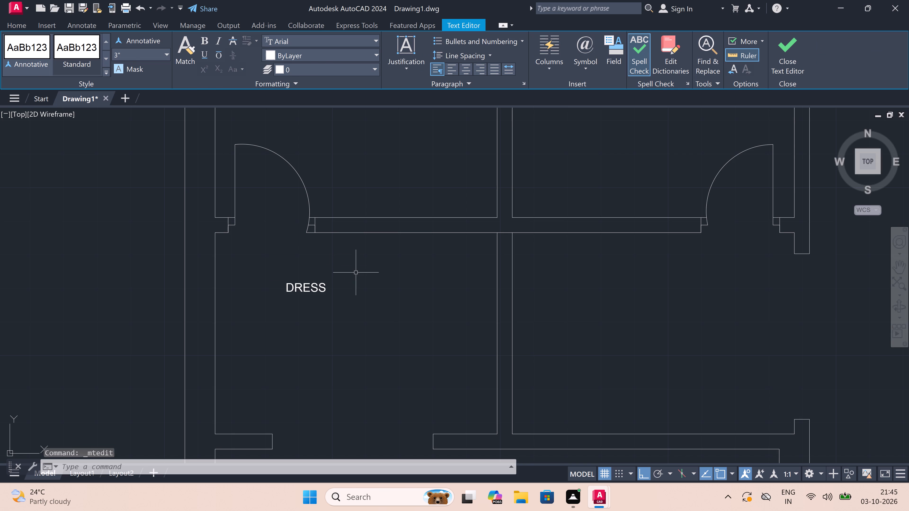
Erase the DRESS label from the room below the top-left bath.
triple_click(306, 286)
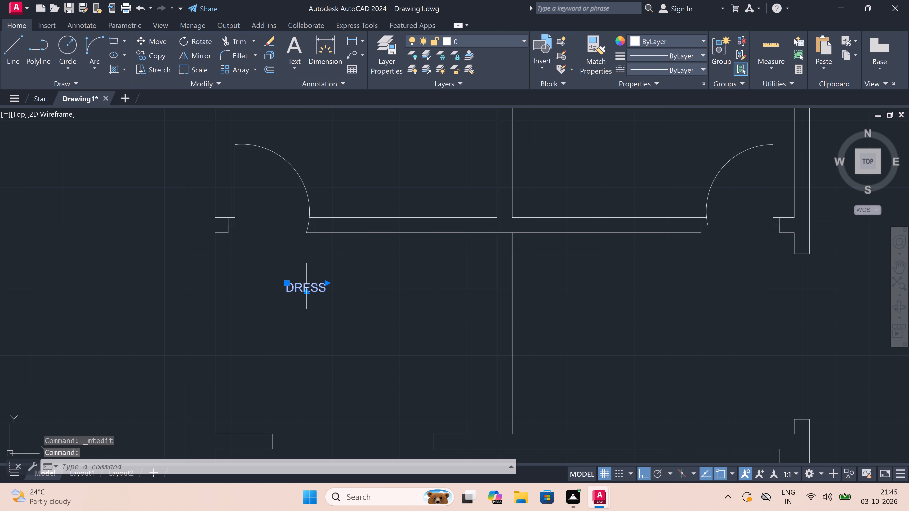
key(Delete)
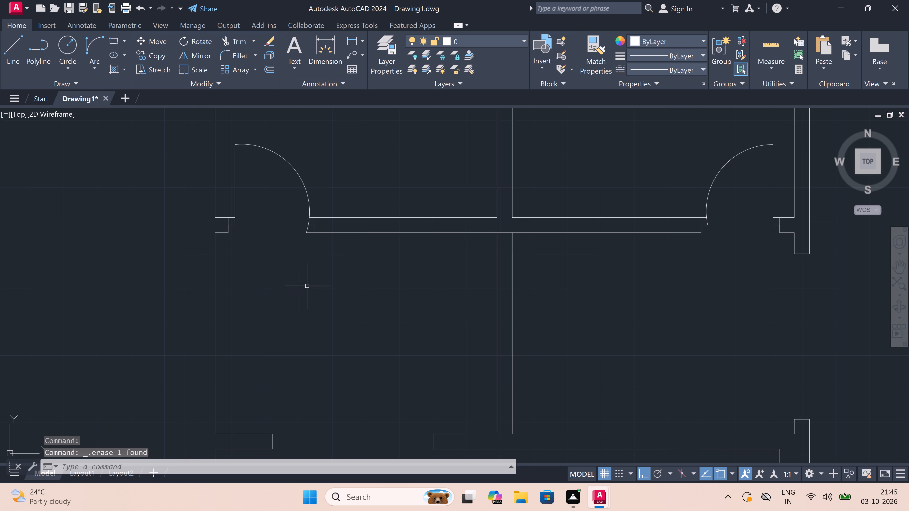
Label the room directly below the top-left bath with two-line multiline text in a wide frame, reading DRESS and 7'X5'.
key(m)
text(T)
key(space)
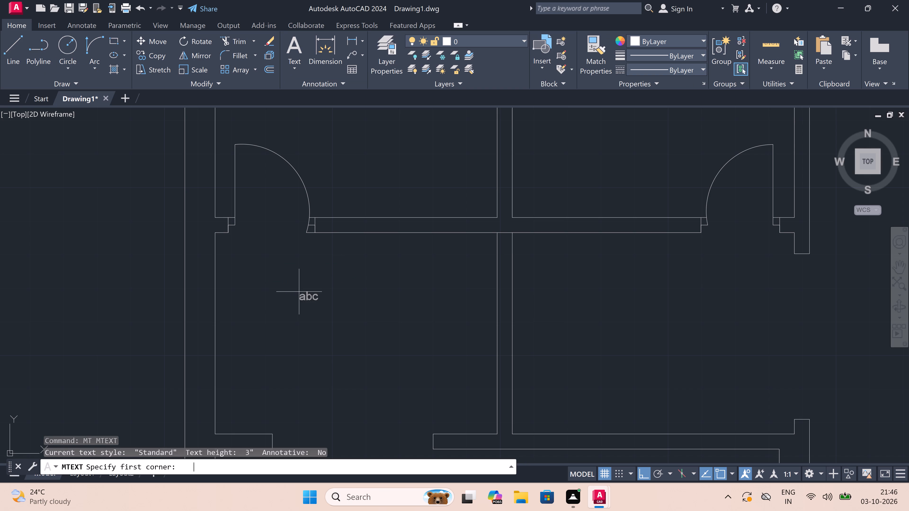
click(264, 283)
drag(264, 283, 427, 292)
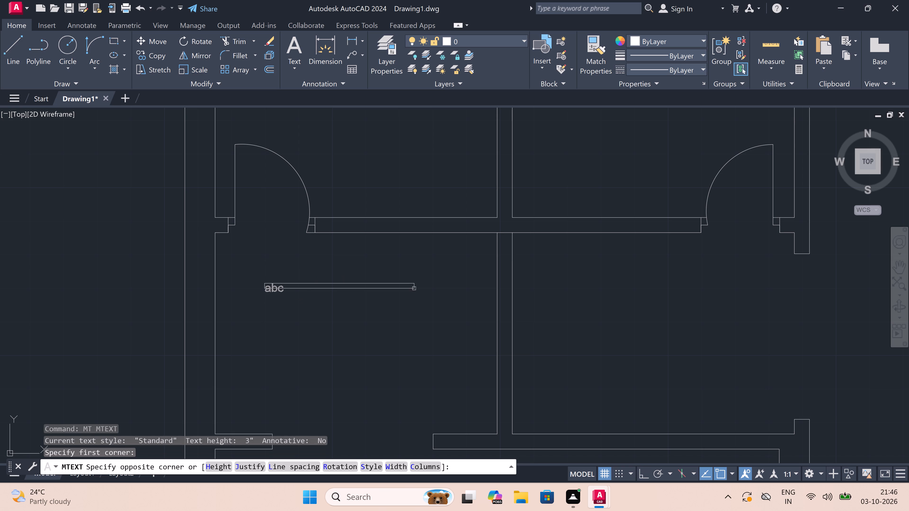
drag(427, 292, 472, 304)
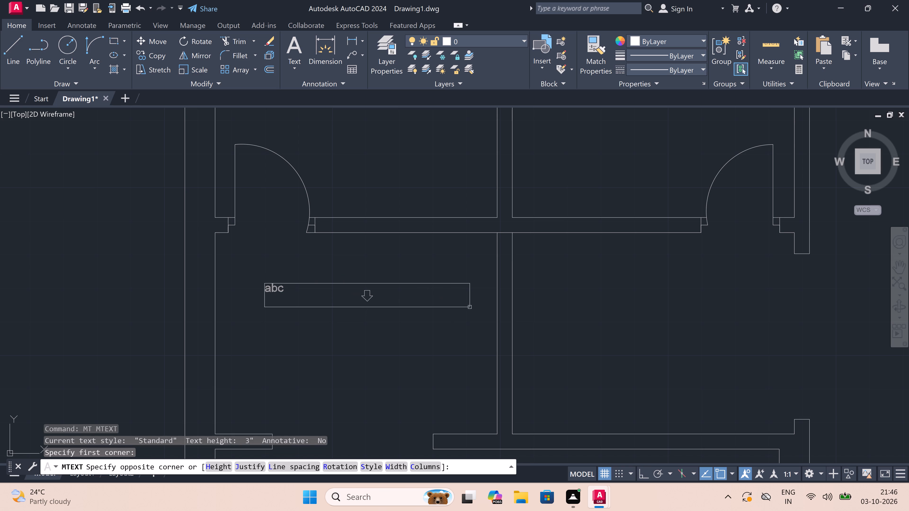
drag(472, 304, 474, 301)
double_click(474, 301)
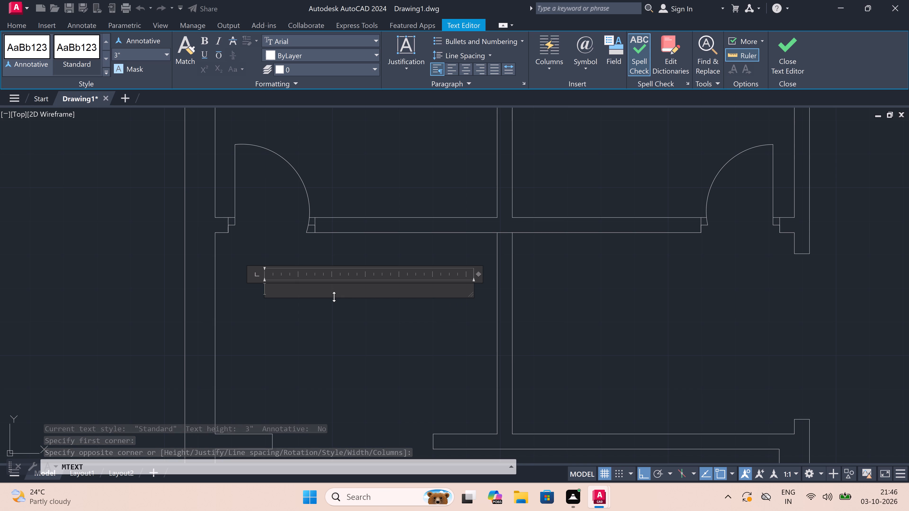
text(DRESS)
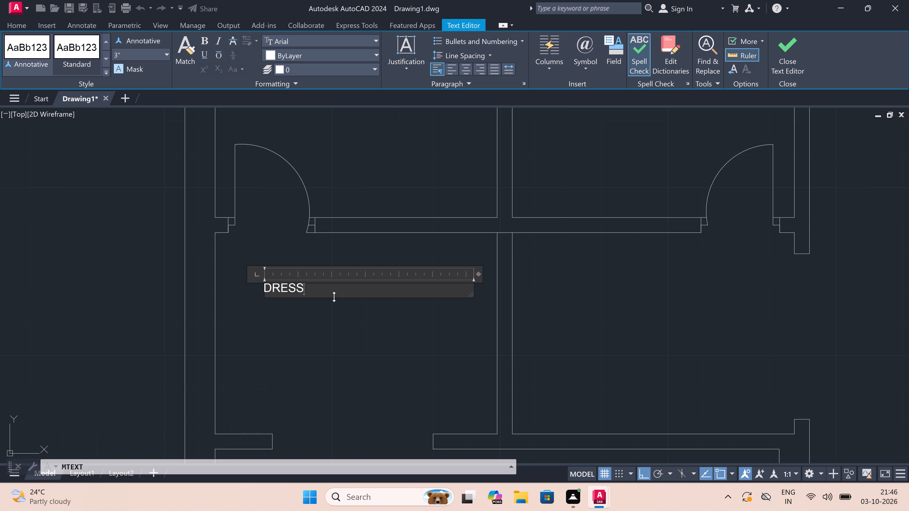
key(Return)
key(7)
key(apostrophe)
key(x)
key(5)
key(apostrophe)
click(330, 355)
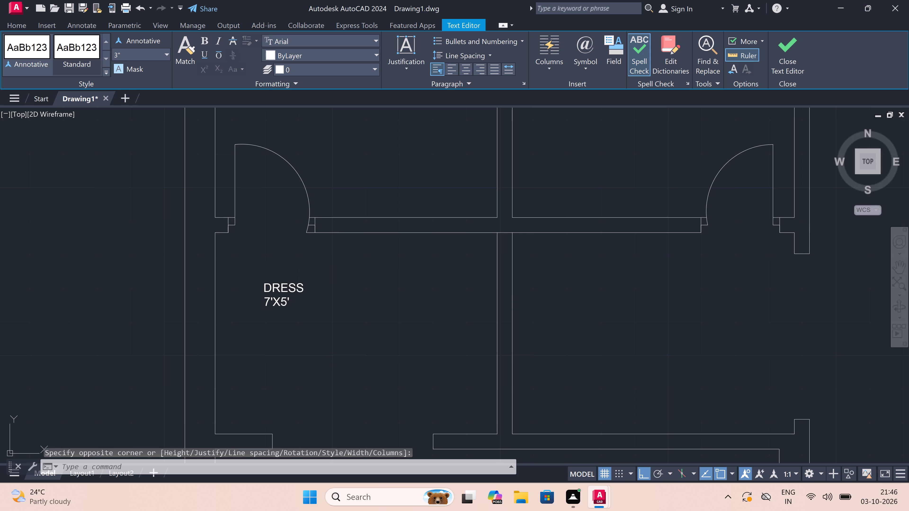
Label the room directly below the second top bath with two-line multiline text in a wide frame, reading DRESS and 7'X5'.
scroll(422, 328, up, 1)
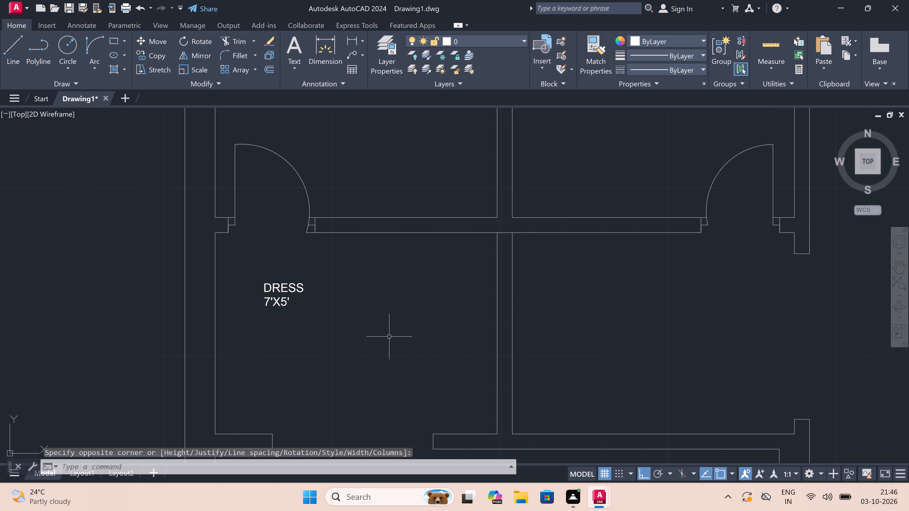
scroll(422, 328, up, 1)
scroll(422, 328, down, 5)
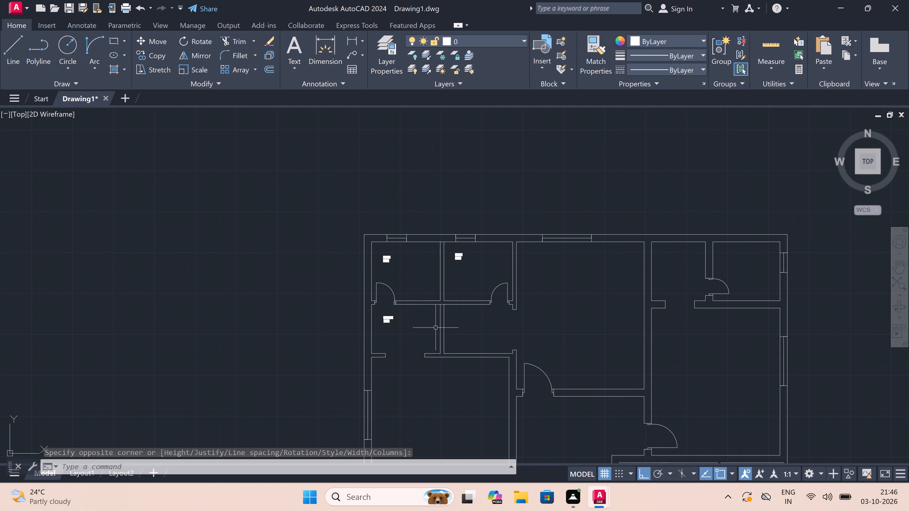
scroll(473, 325, up, 5)
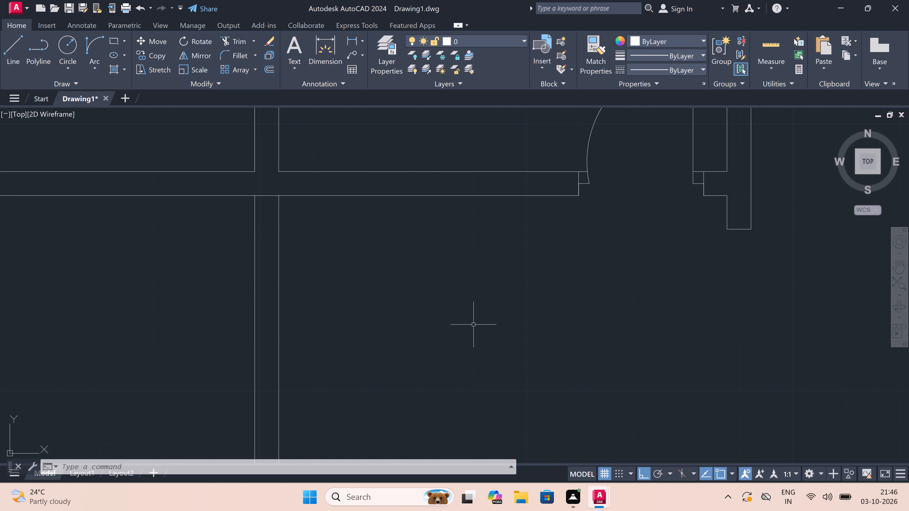
scroll(473, 325, down, 2)
scroll(457, 363, up, 2)
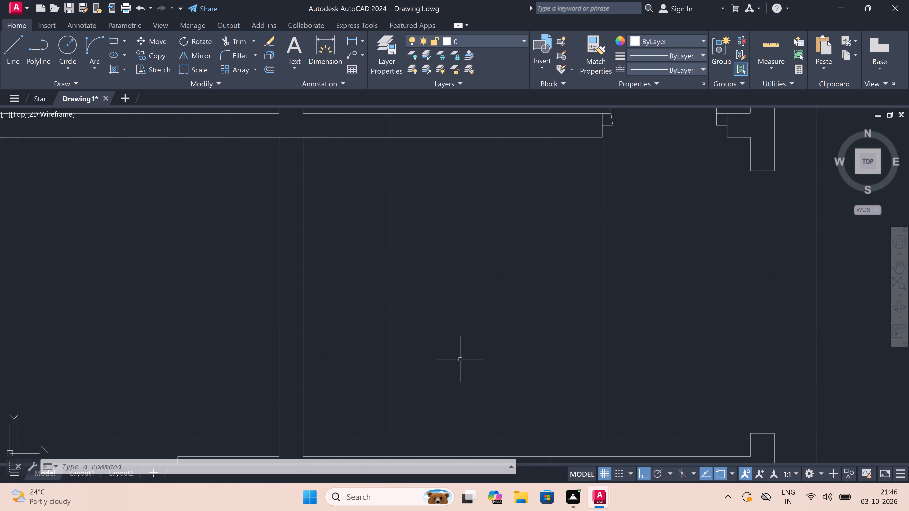
scroll(461, 360, down, 2)
scroll(486, 393, up, 2)
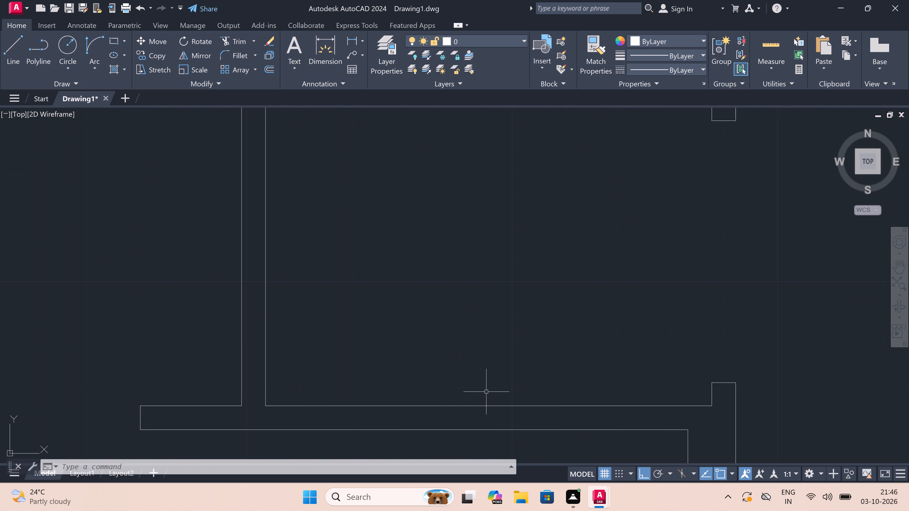
scroll(488, 381, down, 3)
scroll(483, 348, up, 3)
scroll(482, 348, down, 1)
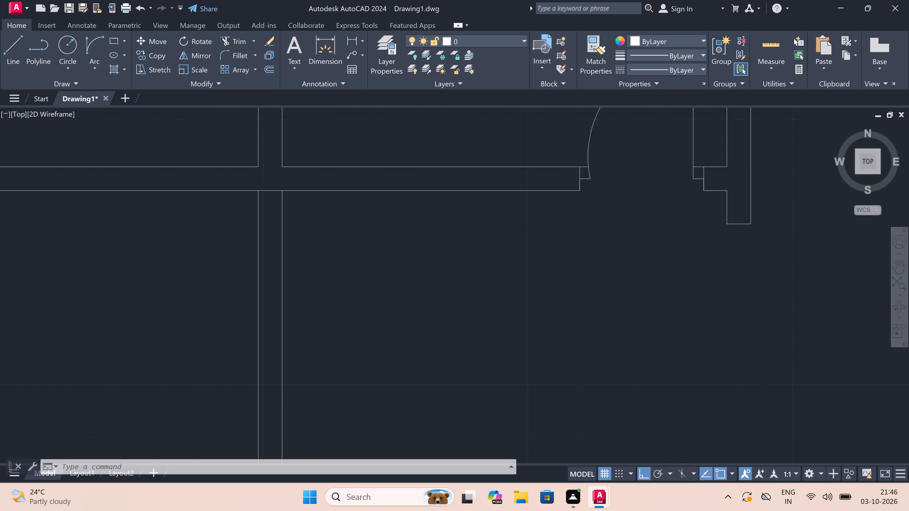
scroll(481, 348, up, 1)
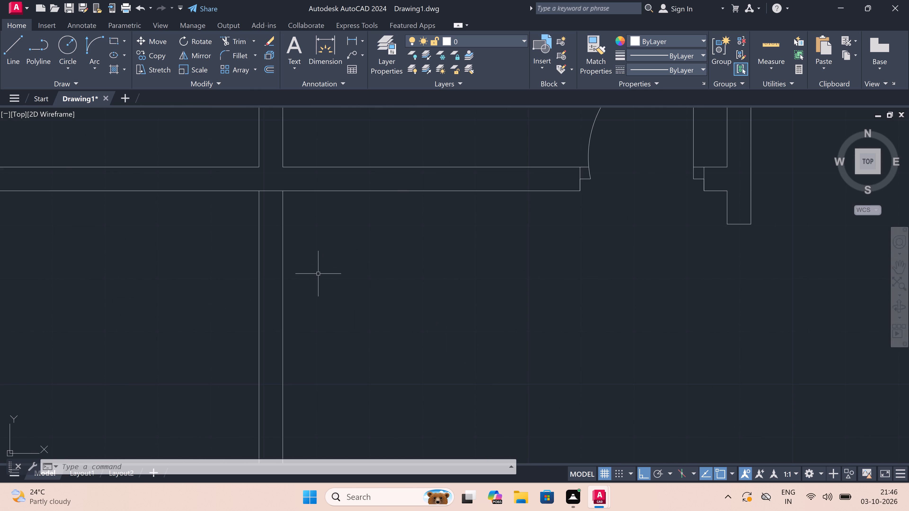
text(MT)
key(space)
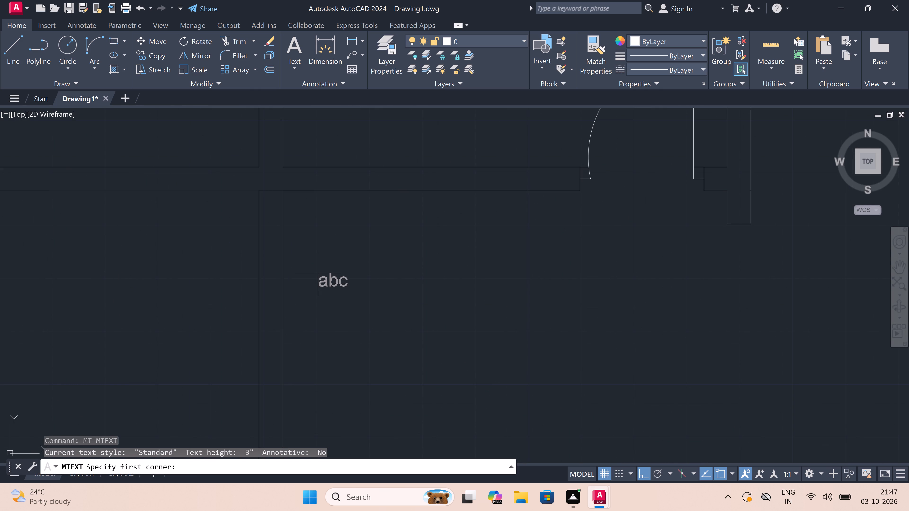
drag(317, 273, 658, 318)
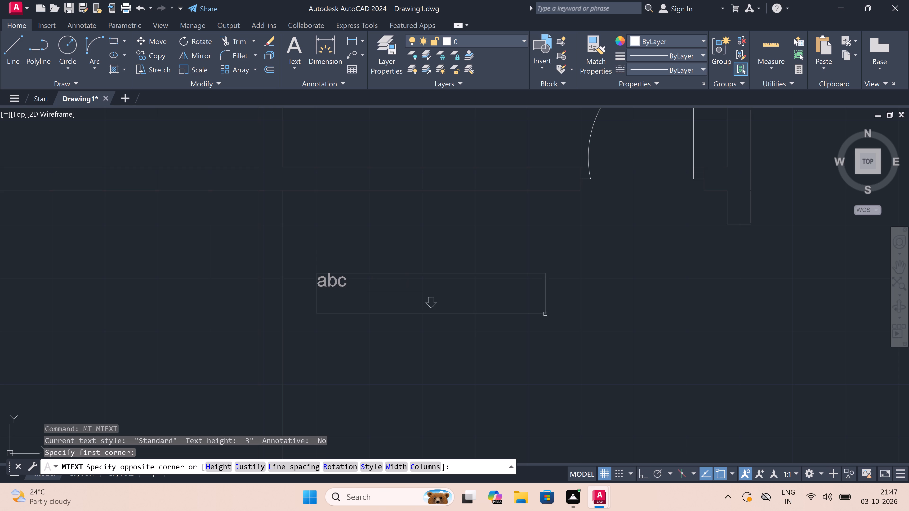
drag(658, 318, 846, 317)
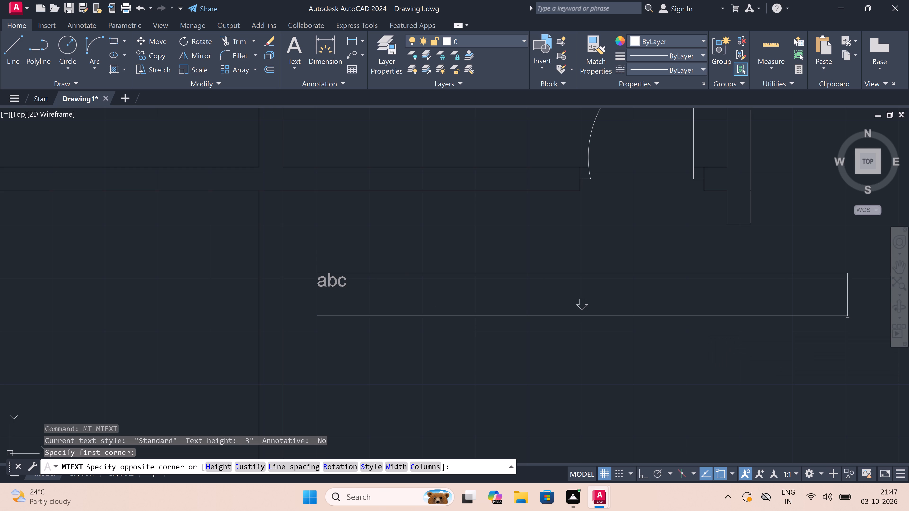
drag(846, 317, 764, 313)
double_click(764, 313)
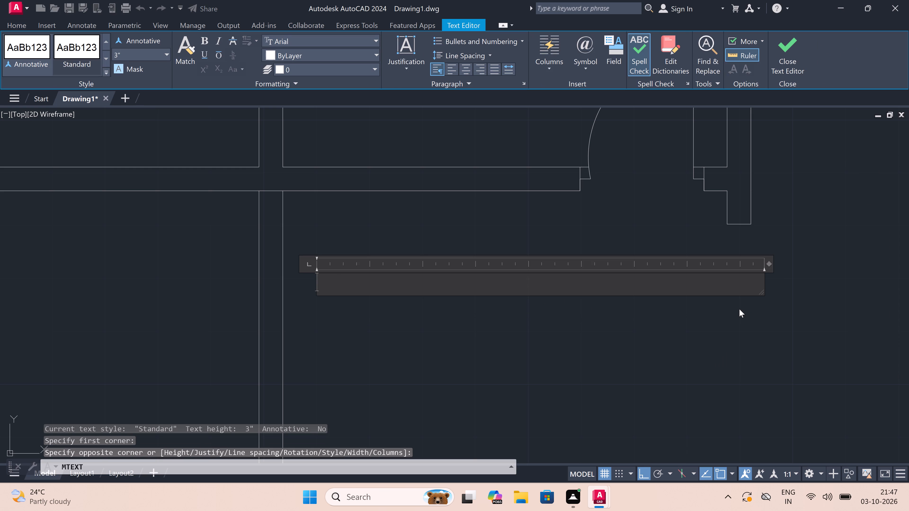
text(DRESS)
key(Return)
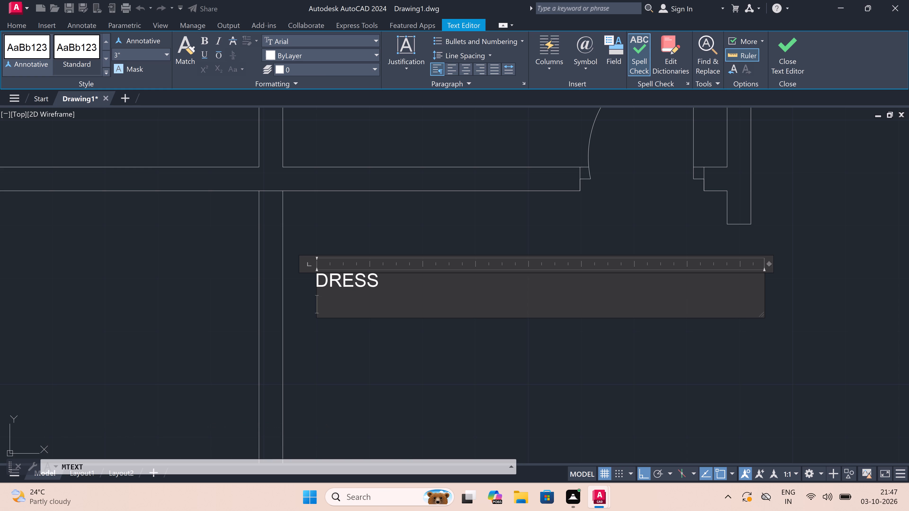
key(7)
key(apostrophe)
key(x)
key(5)
key(apostrophe)
click(673, 357)
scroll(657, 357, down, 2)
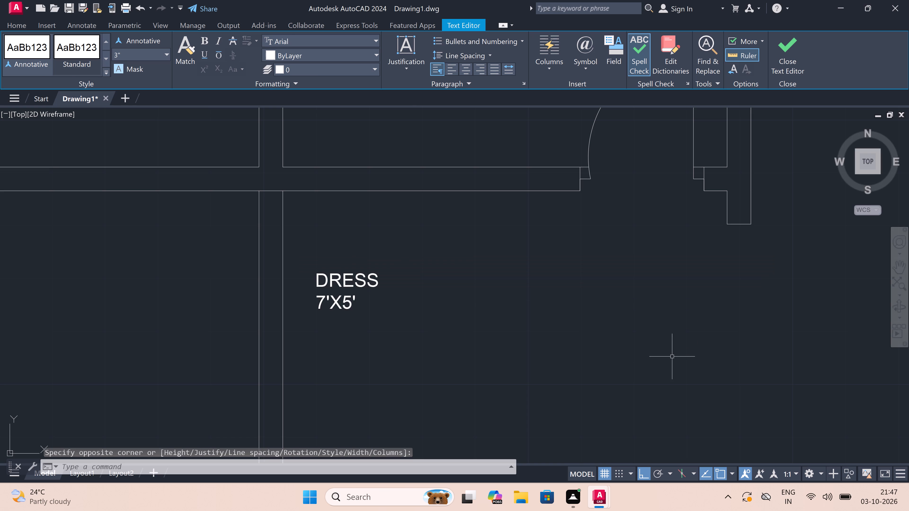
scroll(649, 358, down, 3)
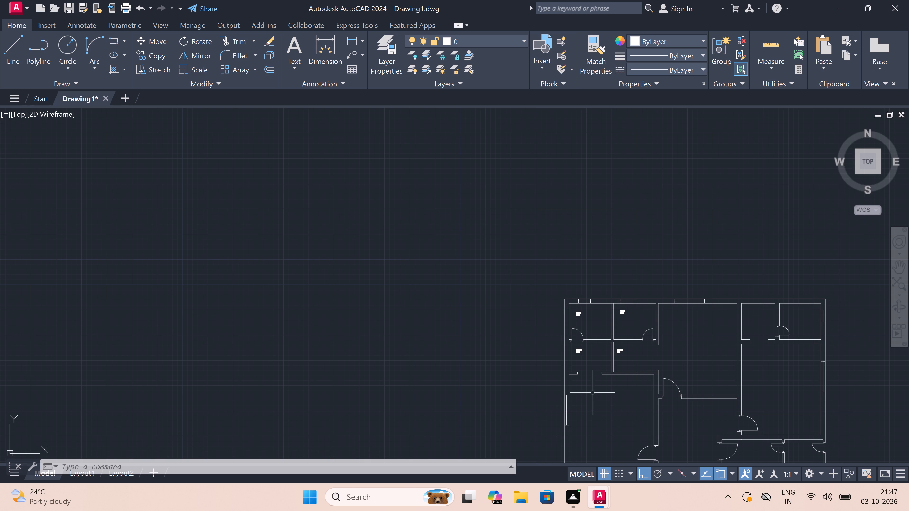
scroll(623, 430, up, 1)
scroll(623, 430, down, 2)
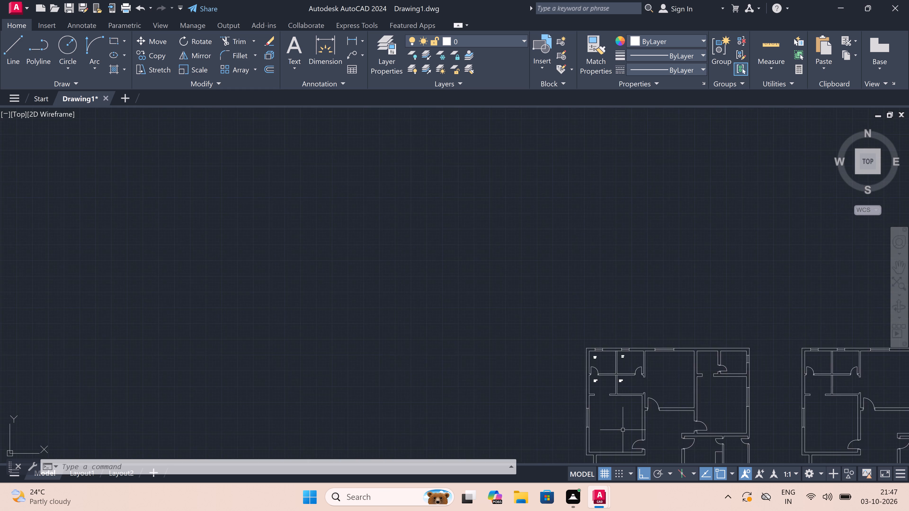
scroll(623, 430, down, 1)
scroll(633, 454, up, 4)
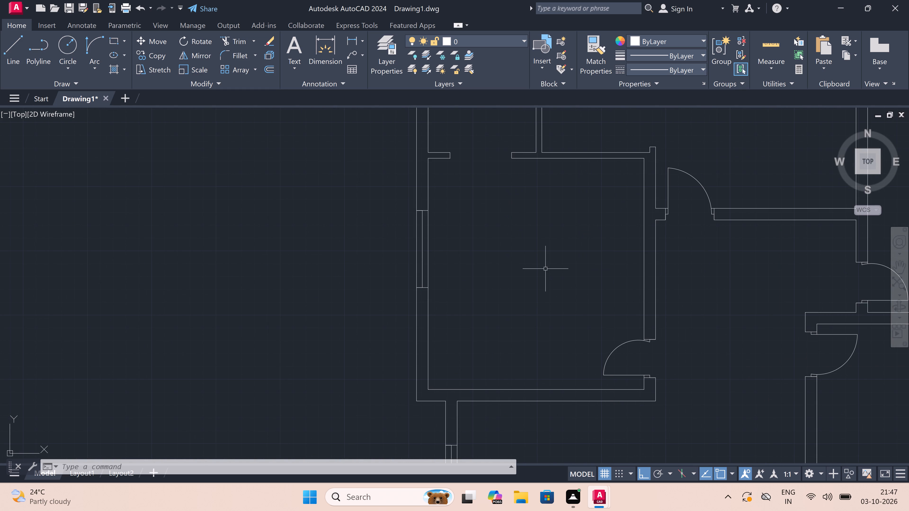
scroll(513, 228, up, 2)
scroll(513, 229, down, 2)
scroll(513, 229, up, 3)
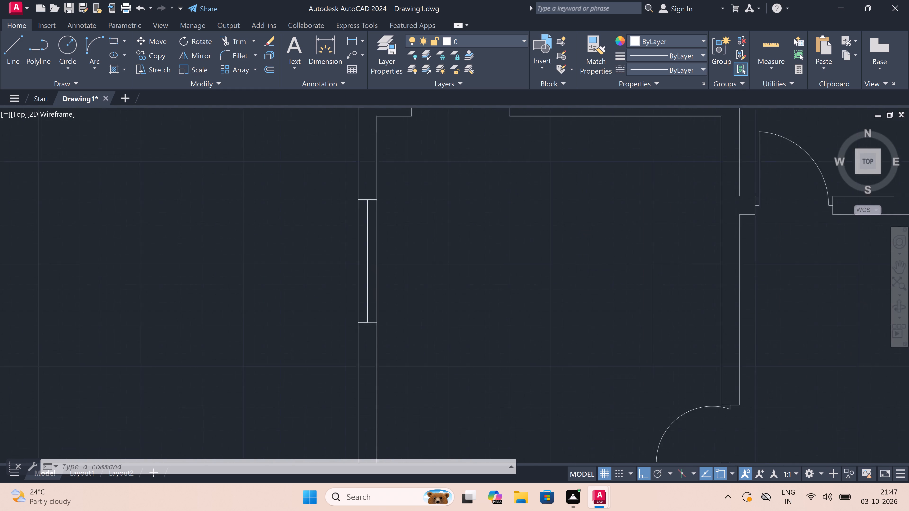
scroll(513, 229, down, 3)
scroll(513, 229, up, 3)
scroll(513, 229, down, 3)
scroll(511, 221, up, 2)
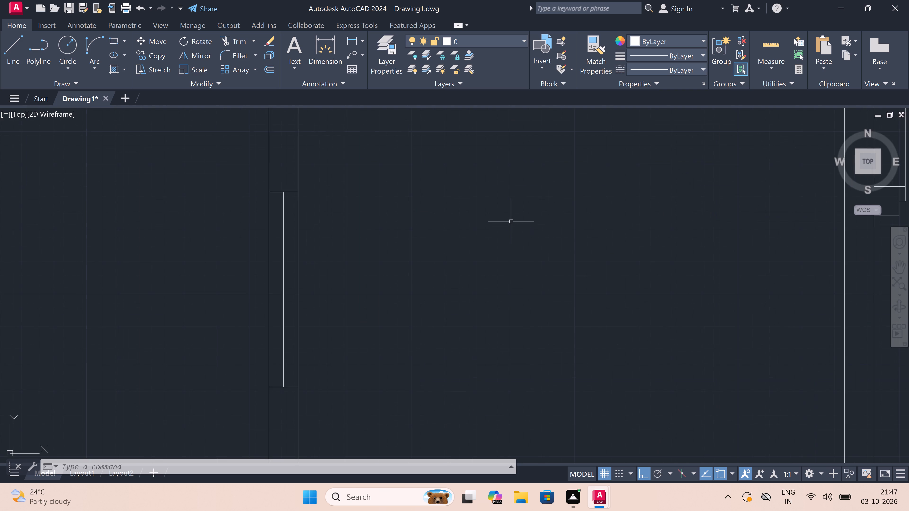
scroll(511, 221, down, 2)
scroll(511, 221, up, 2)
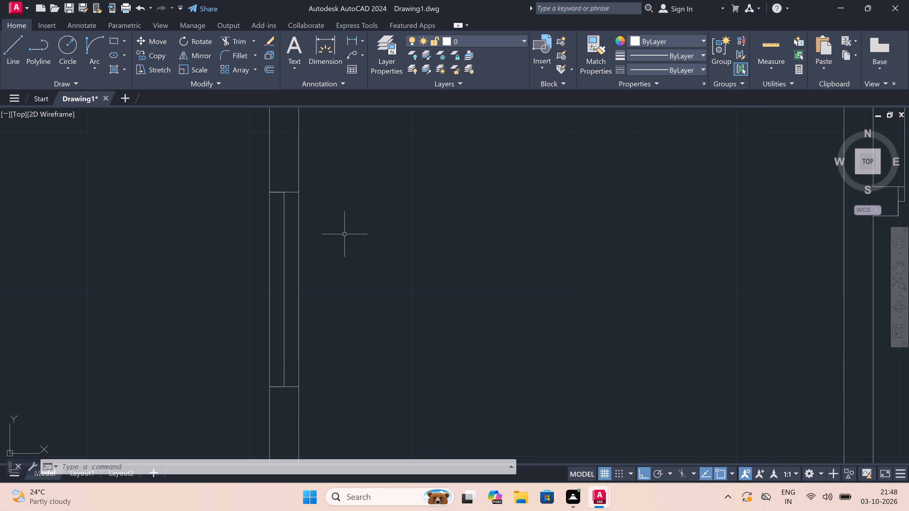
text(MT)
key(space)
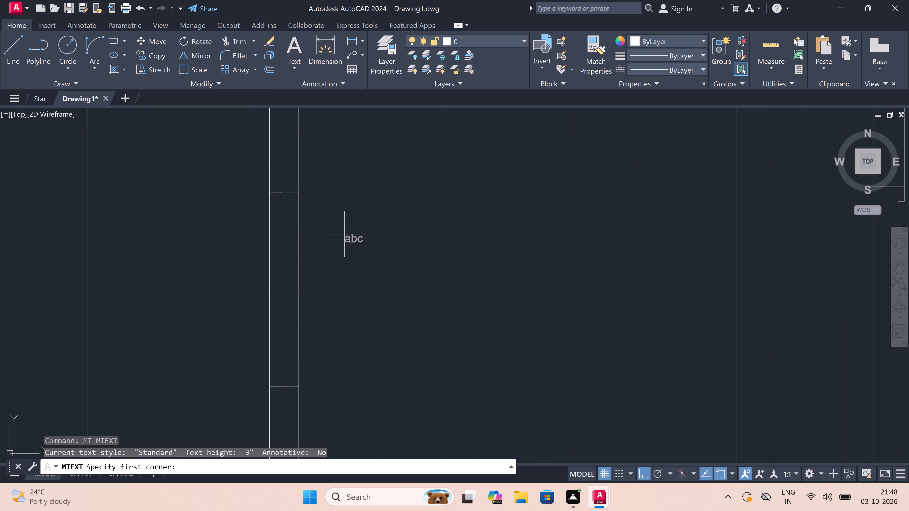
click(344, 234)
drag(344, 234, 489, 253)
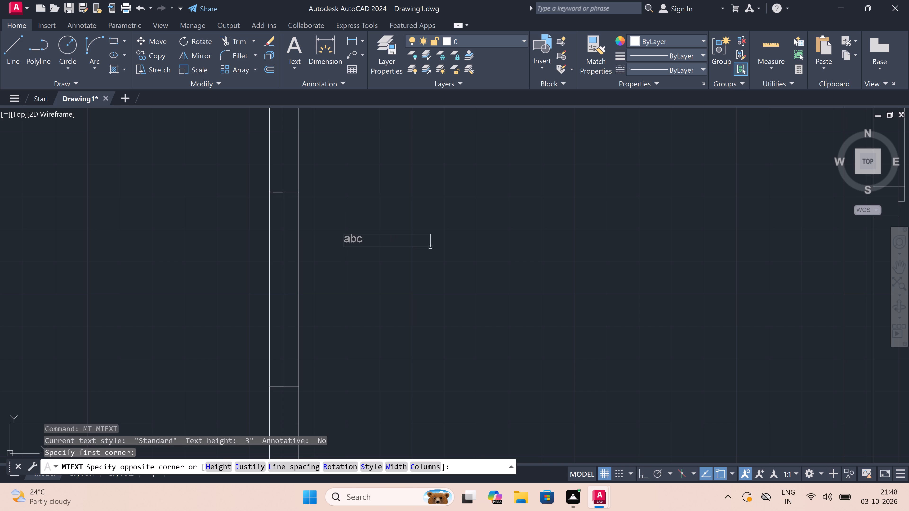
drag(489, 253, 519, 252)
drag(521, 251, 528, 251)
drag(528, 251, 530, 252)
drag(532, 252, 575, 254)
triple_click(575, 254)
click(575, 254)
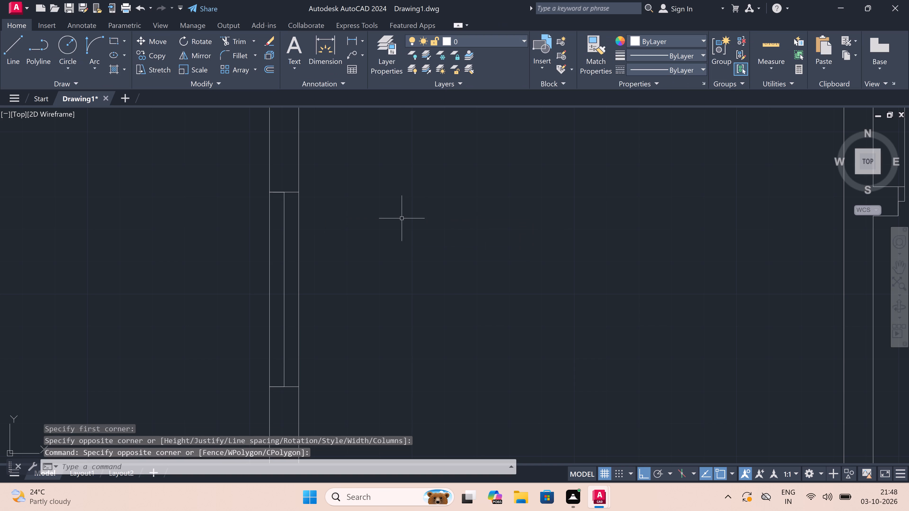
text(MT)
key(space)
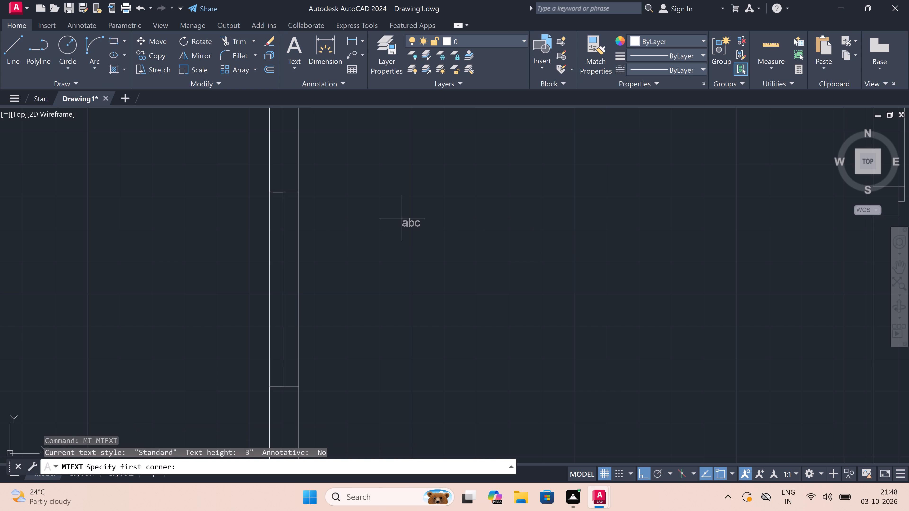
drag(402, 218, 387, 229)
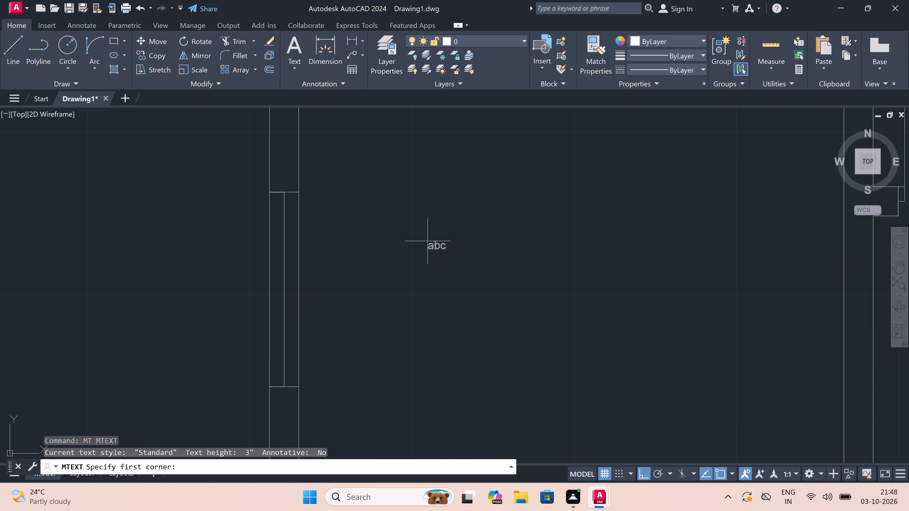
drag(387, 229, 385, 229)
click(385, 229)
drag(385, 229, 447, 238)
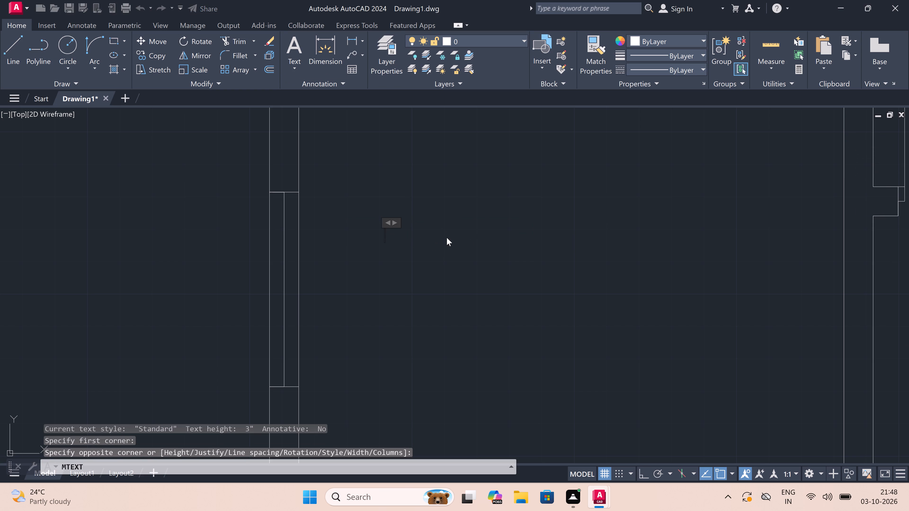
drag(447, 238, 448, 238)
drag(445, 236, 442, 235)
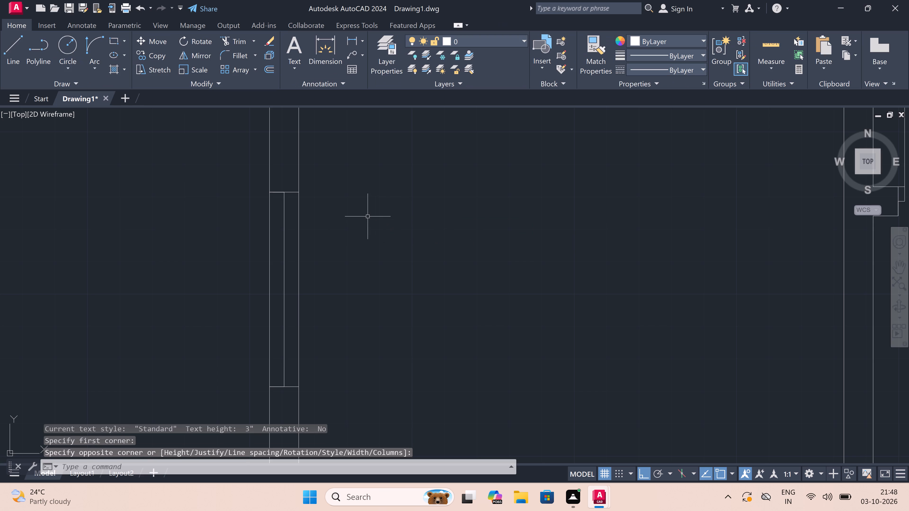
Label the large room below the left dress room with two-line multiline text in a wide frame, reading BEDROOM and 14'X15'.
key(m)
text(T)
key(space)
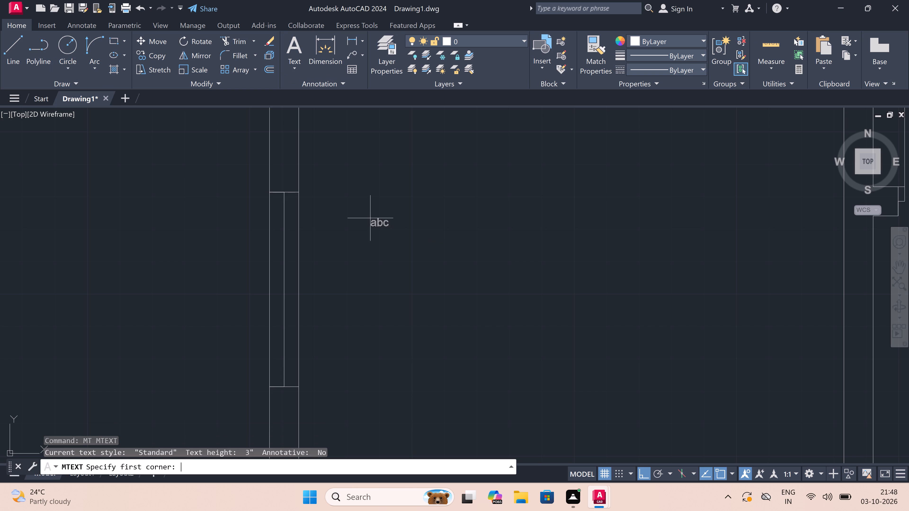
drag(370, 218, 509, 229)
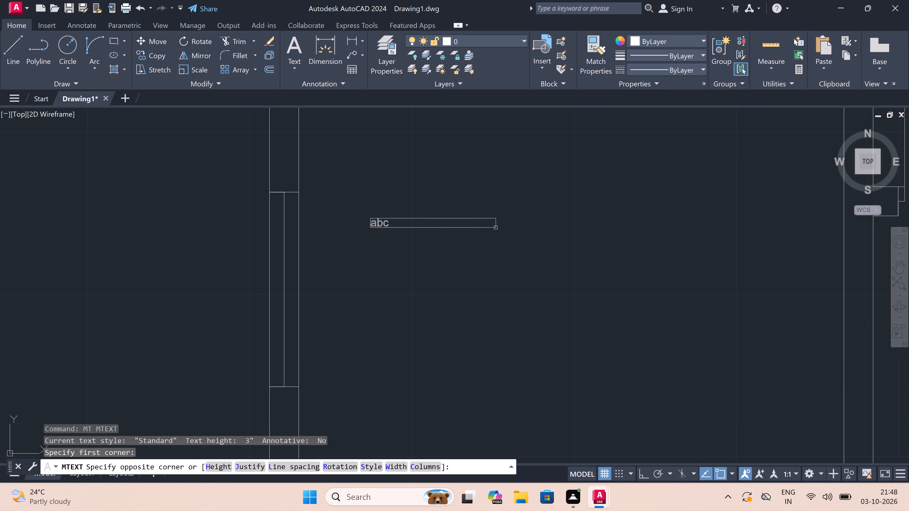
drag(509, 229, 622, 249)
drag(622, 249, 743, 248)
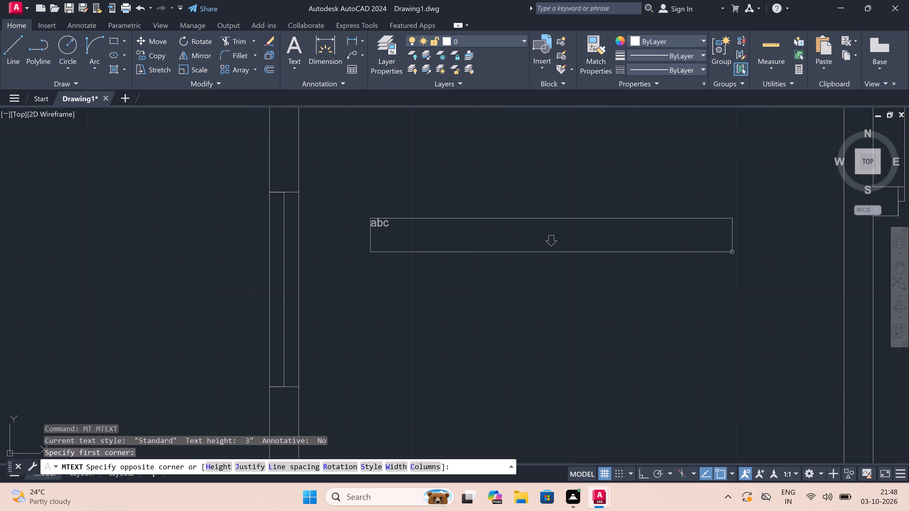
drag(743, 248, 801, 235)
click(801, 235)
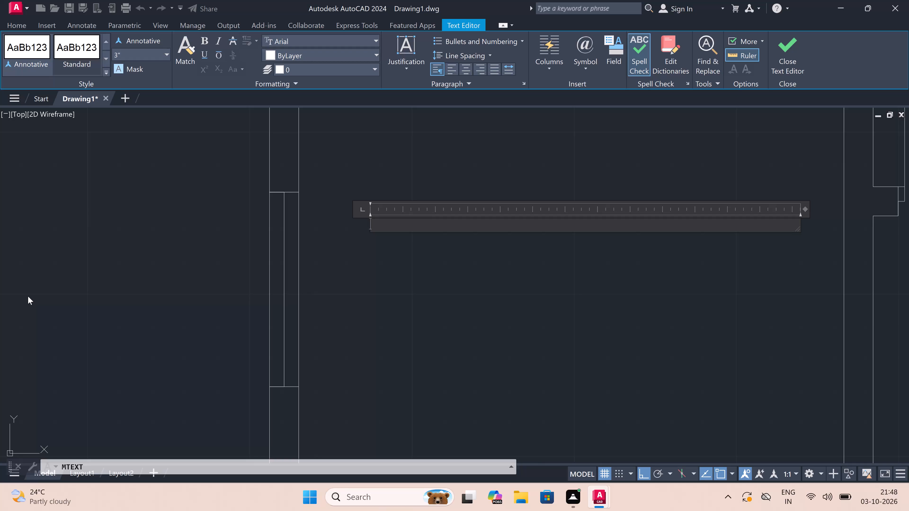
key(b)
text(ED)
text(ROOM)
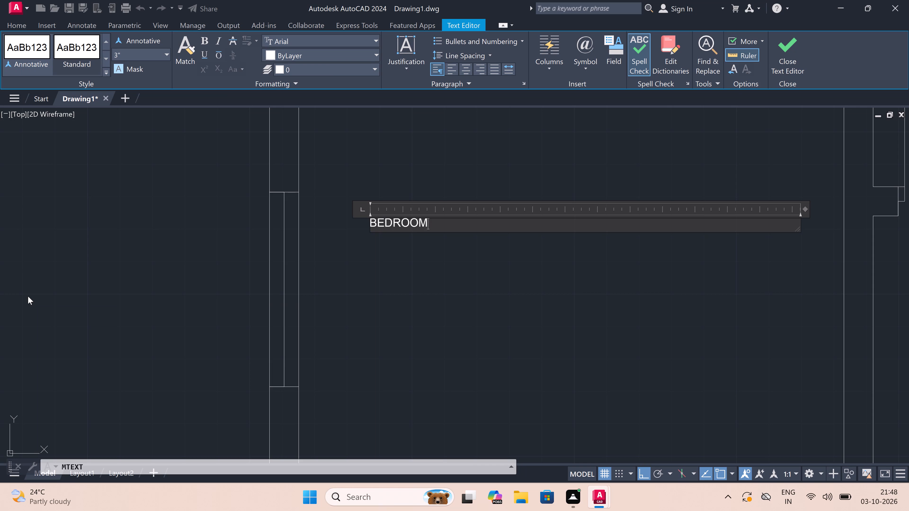
key(Return)
text(14)
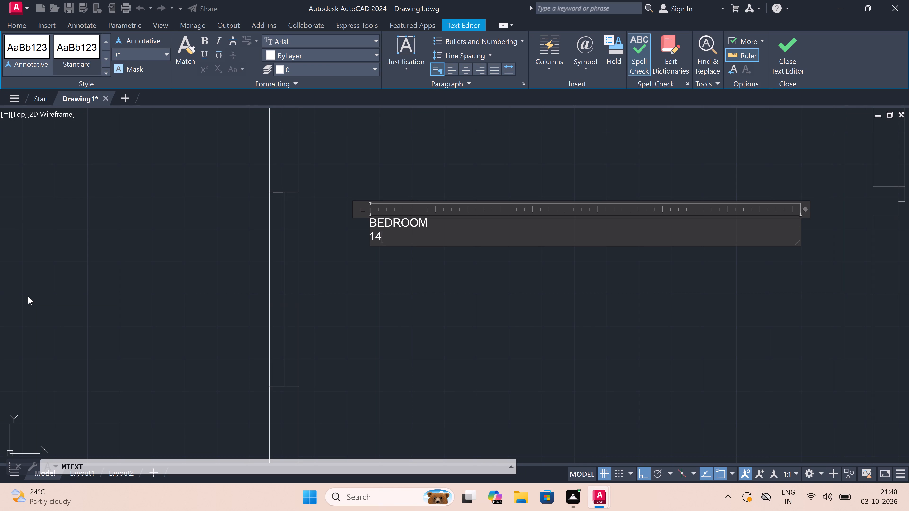
key(apostrophe)
key(x)
text(15)
key(apostrophe)
click(337, 322)
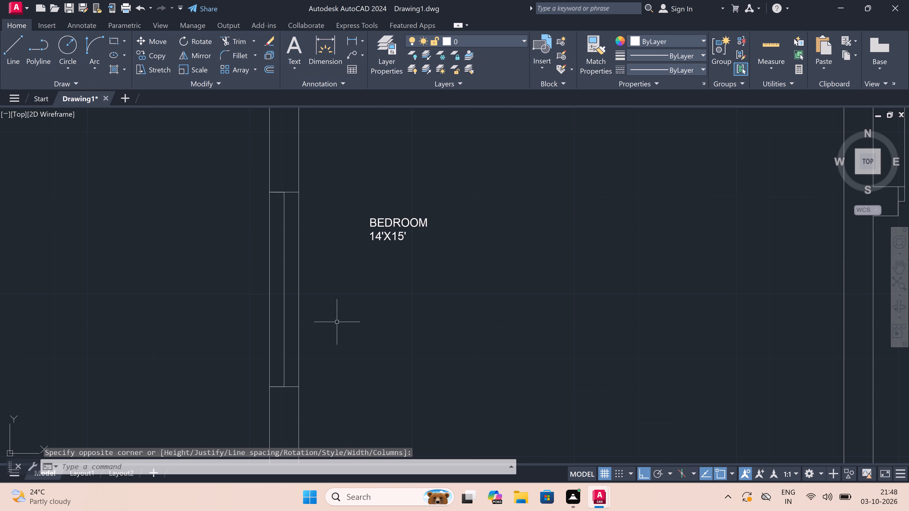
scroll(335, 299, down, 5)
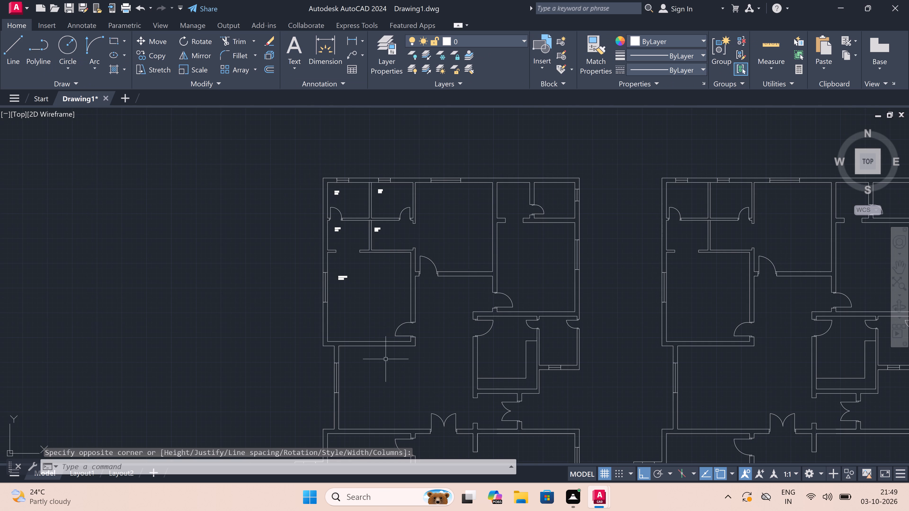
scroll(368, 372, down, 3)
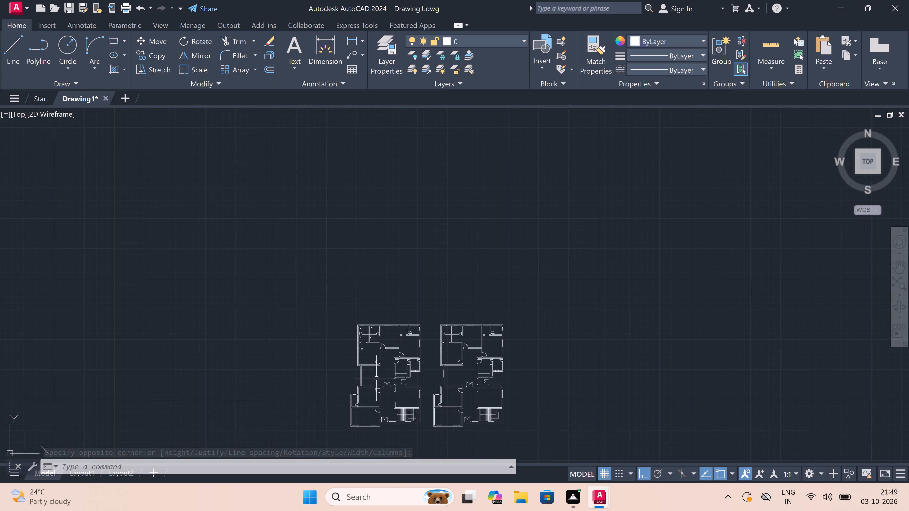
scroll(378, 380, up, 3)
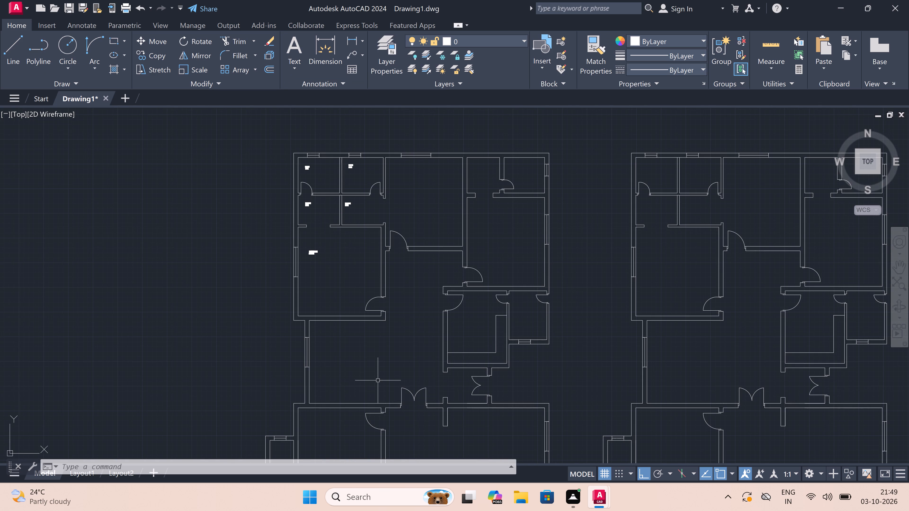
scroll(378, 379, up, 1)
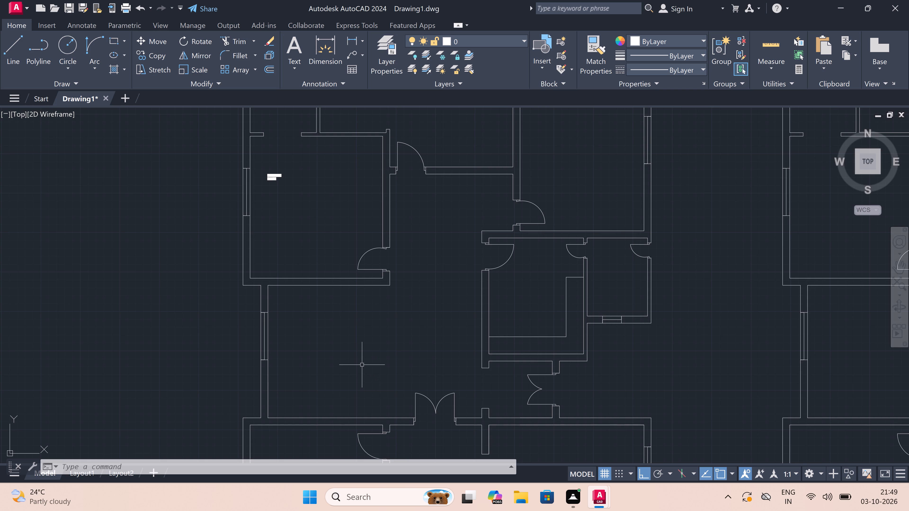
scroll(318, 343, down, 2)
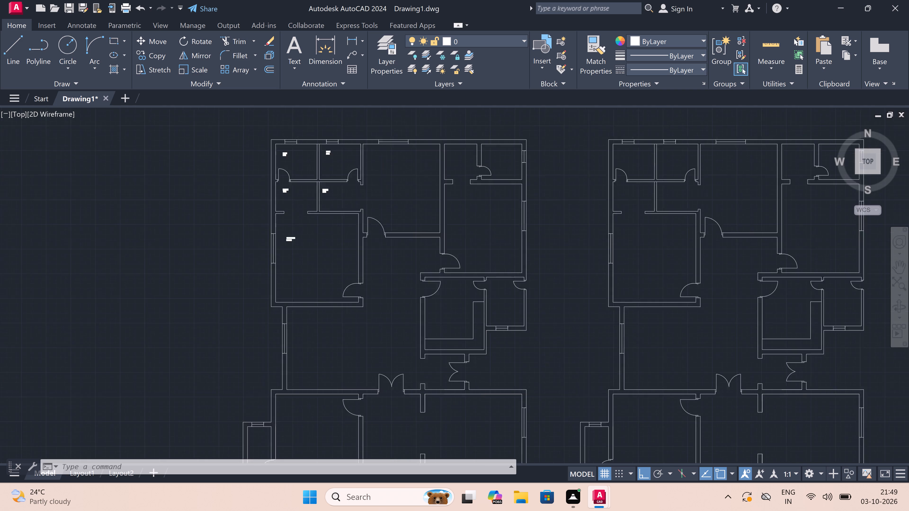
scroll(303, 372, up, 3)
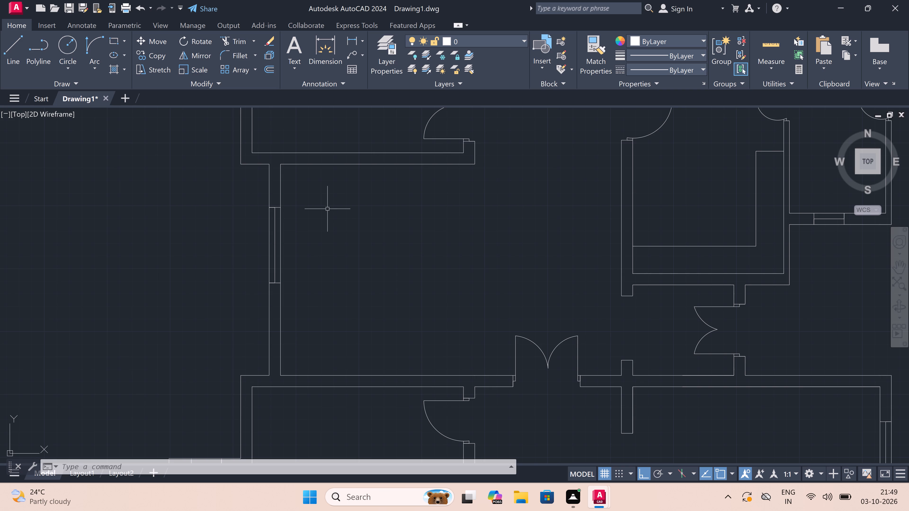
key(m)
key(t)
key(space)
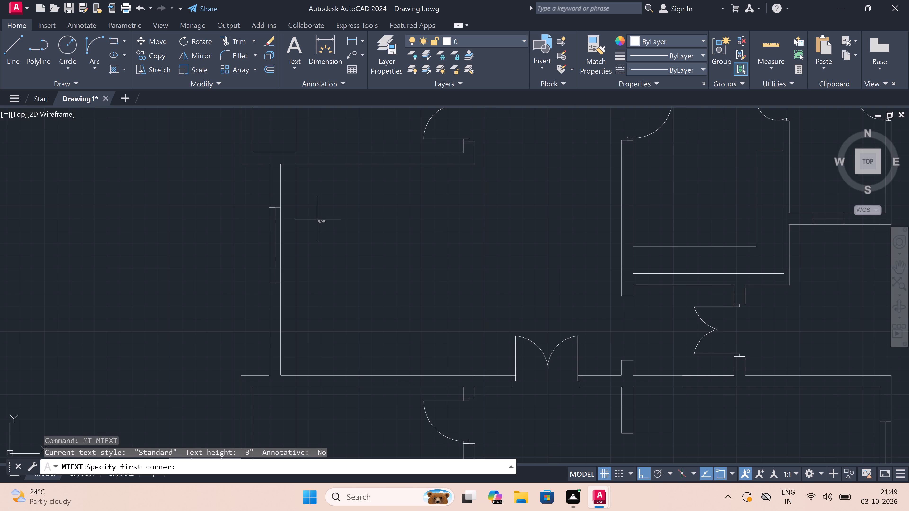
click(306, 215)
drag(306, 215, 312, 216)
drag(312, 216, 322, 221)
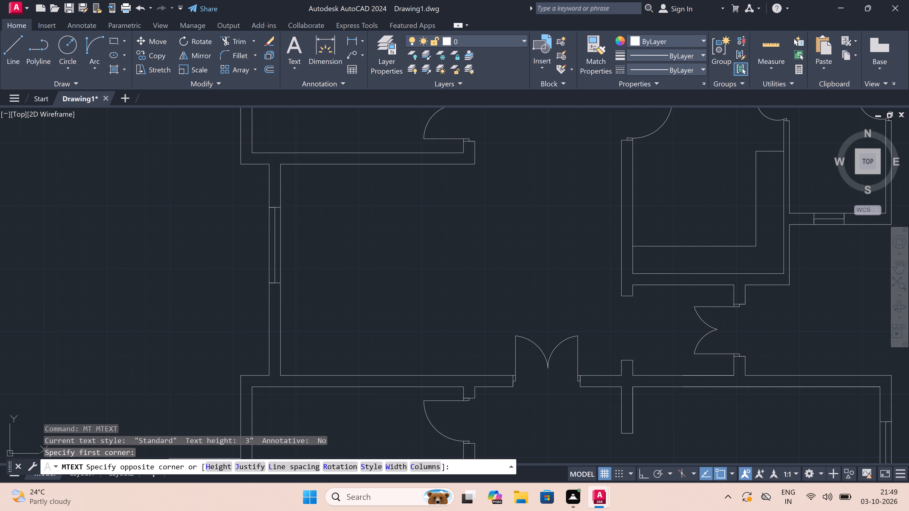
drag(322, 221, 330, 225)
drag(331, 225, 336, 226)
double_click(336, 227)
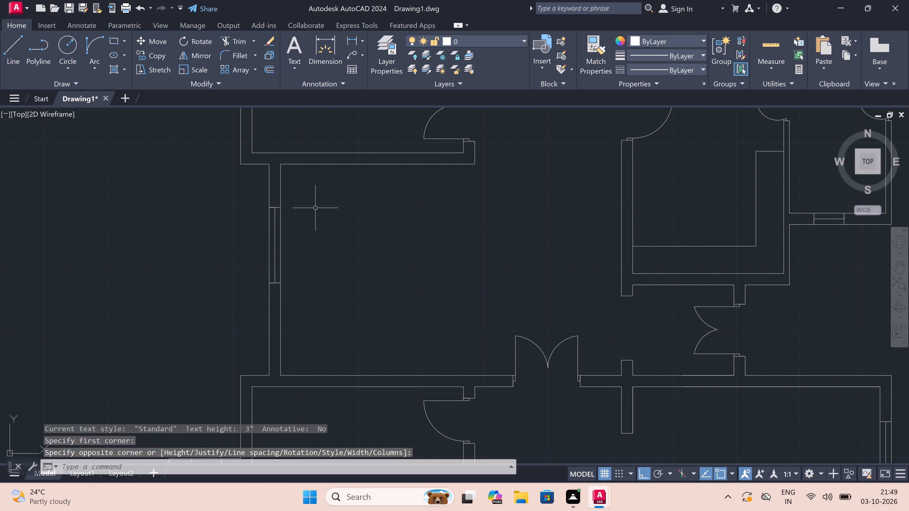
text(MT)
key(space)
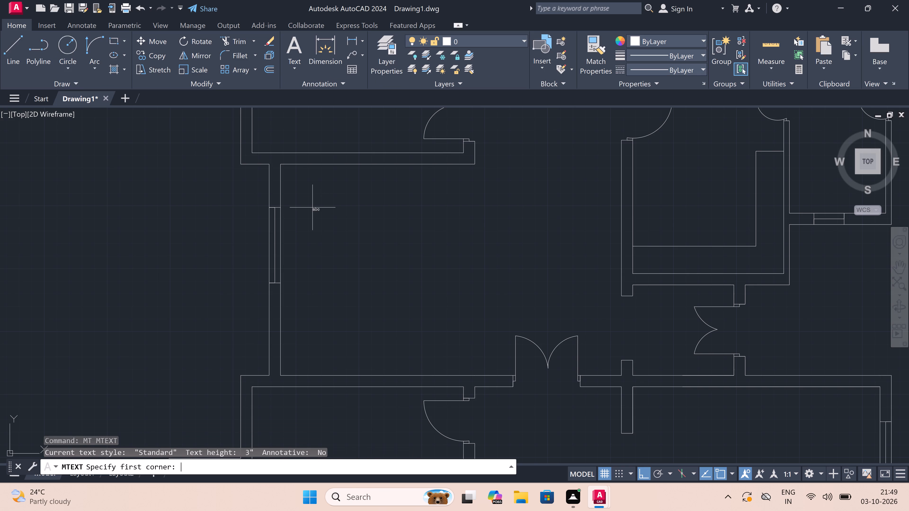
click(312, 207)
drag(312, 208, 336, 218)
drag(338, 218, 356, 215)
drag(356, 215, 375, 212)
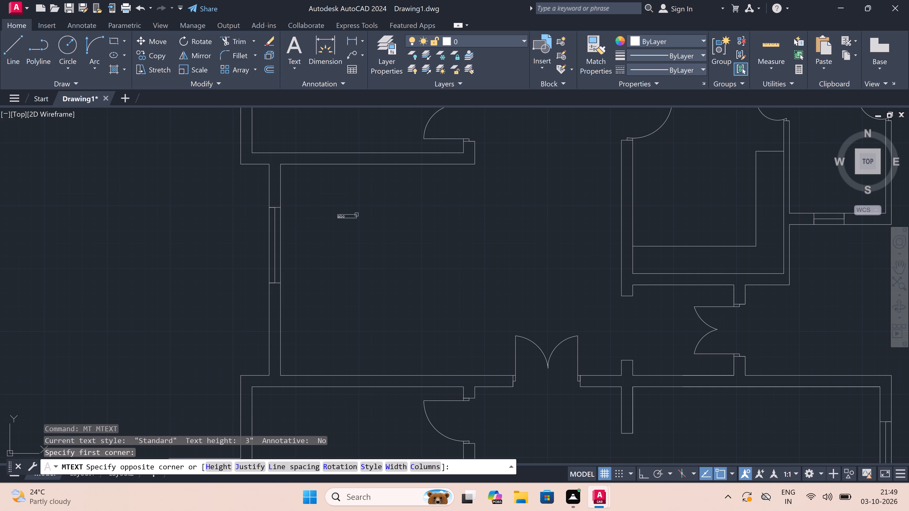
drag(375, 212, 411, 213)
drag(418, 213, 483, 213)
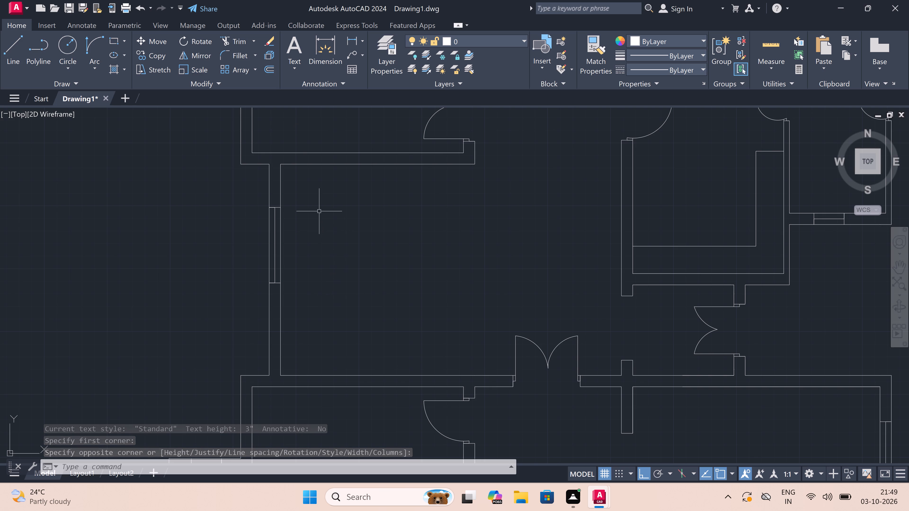
Label the large room below the labelled bedroom with two-line multiline text in a wide frame, reading T.VLOUNGE and 22'.4"X14'.
text(MT)
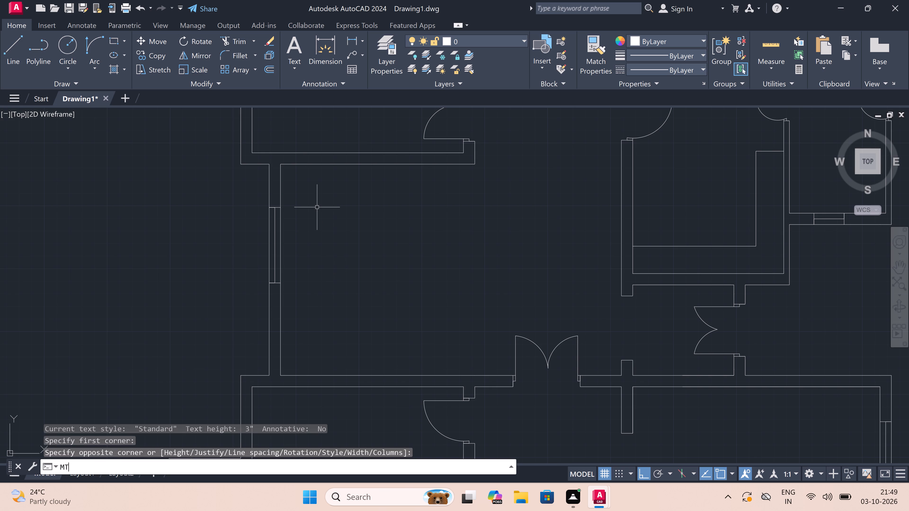
key(space)
click(316, 207)
drag(316, 207, 319, 209)
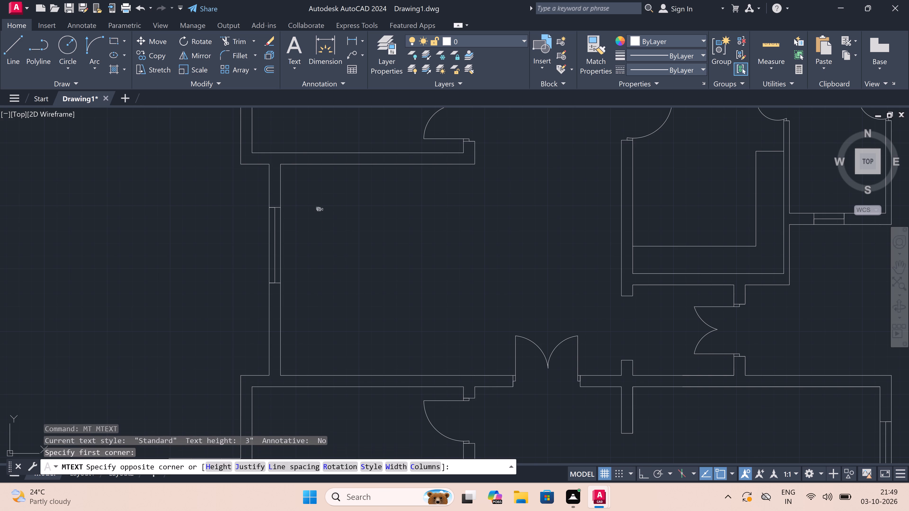
drag(319, 209, 450, 222)
drag(450, 222, 520, 225)
drag(520, 225, 580, 232)
double_click(580, 232)
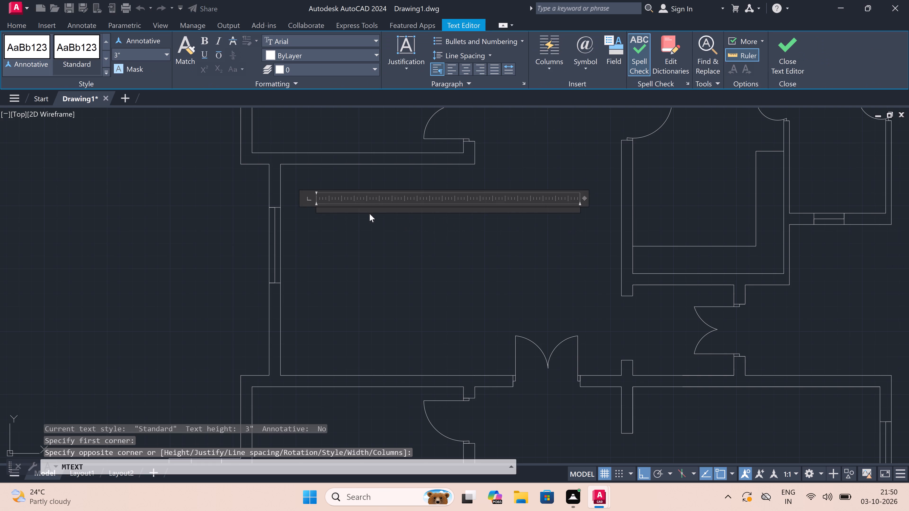
drag(352, 213, 354, 225)
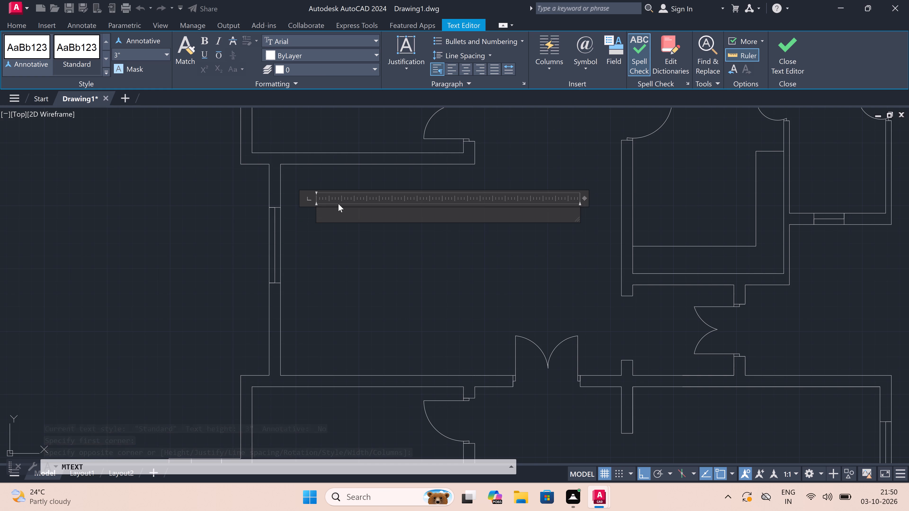
text(TV)
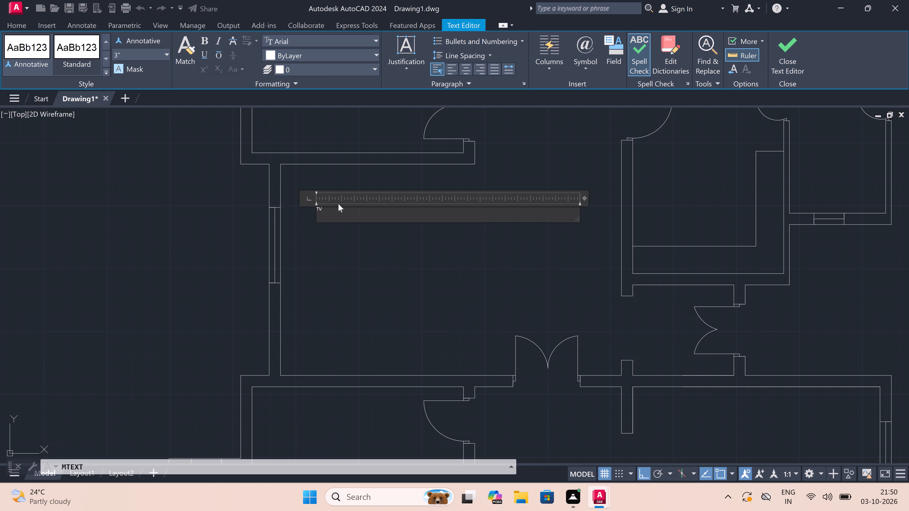
key(BackSpace)
key(period)
key(v)
text(LO)
key(u)
key(n)
key(g)
key(e)
key(Return)
text(22)
key(apostrophe)
key(period)
key(4)
key(shift+quotedbl)
key(x)
text(14)
key(apostrophe)
click(334, 242)
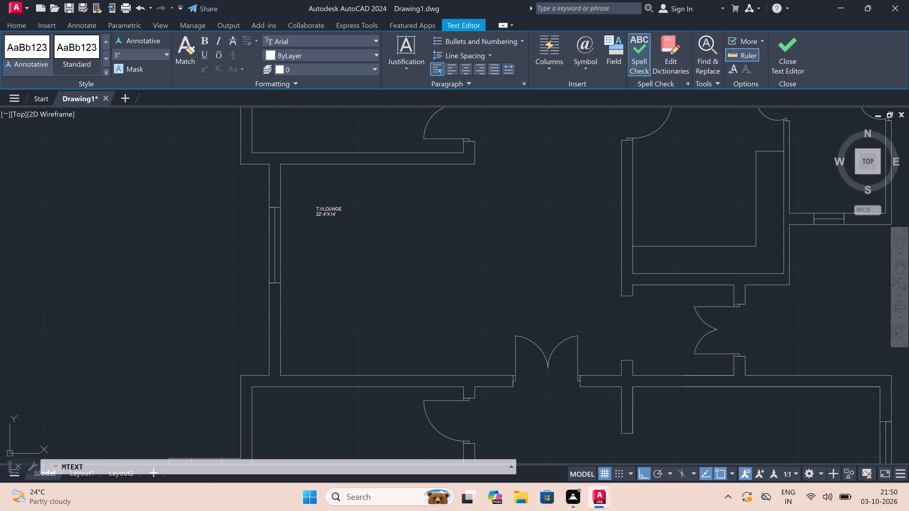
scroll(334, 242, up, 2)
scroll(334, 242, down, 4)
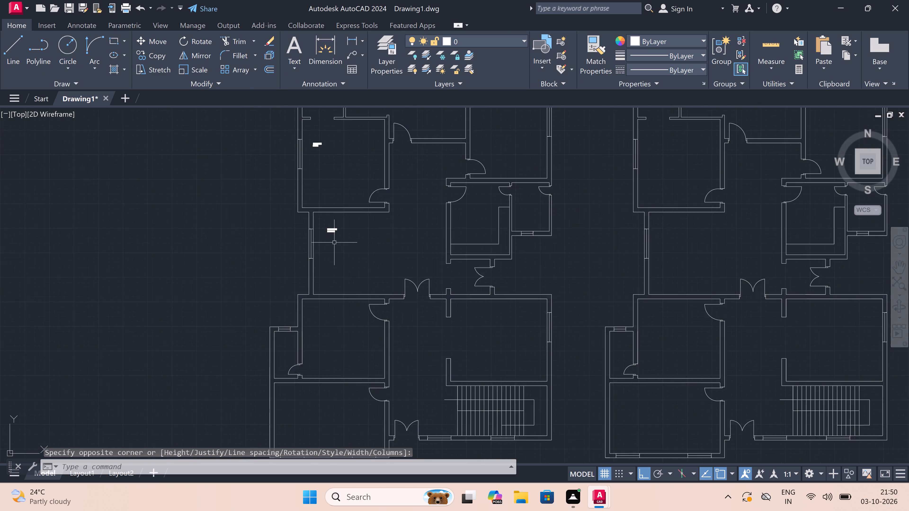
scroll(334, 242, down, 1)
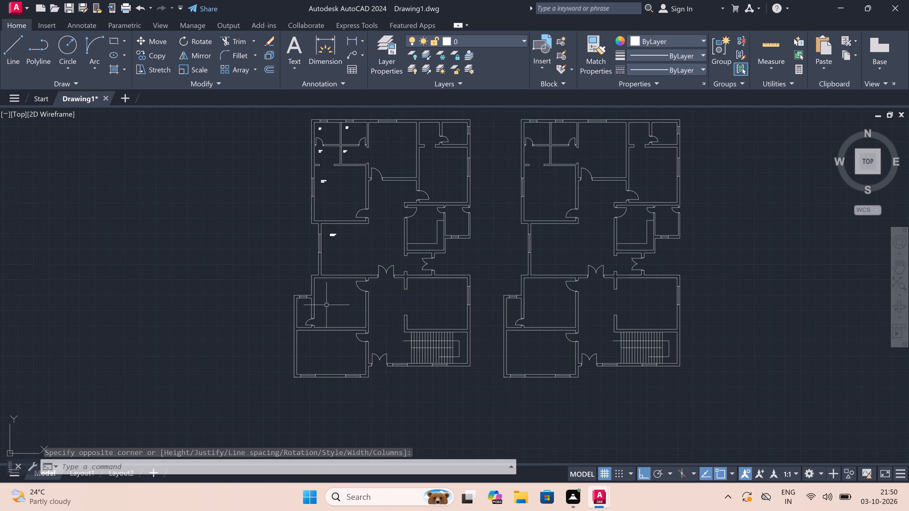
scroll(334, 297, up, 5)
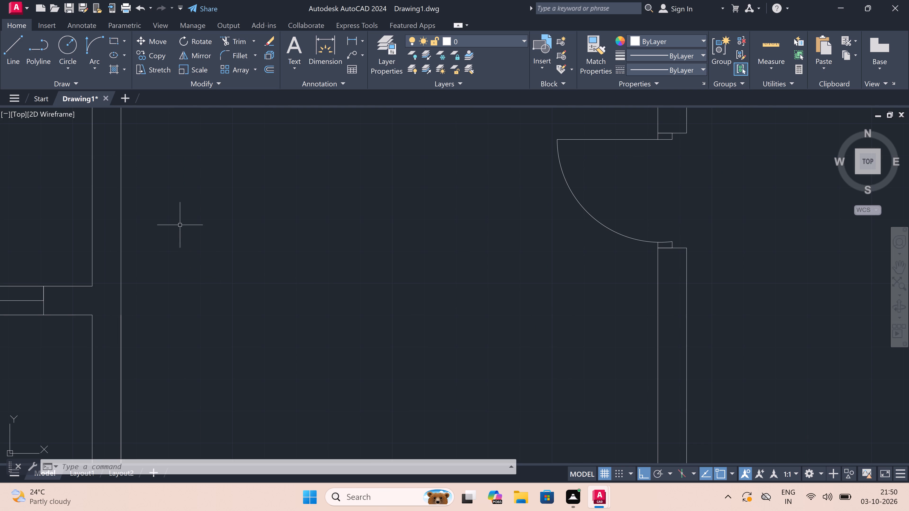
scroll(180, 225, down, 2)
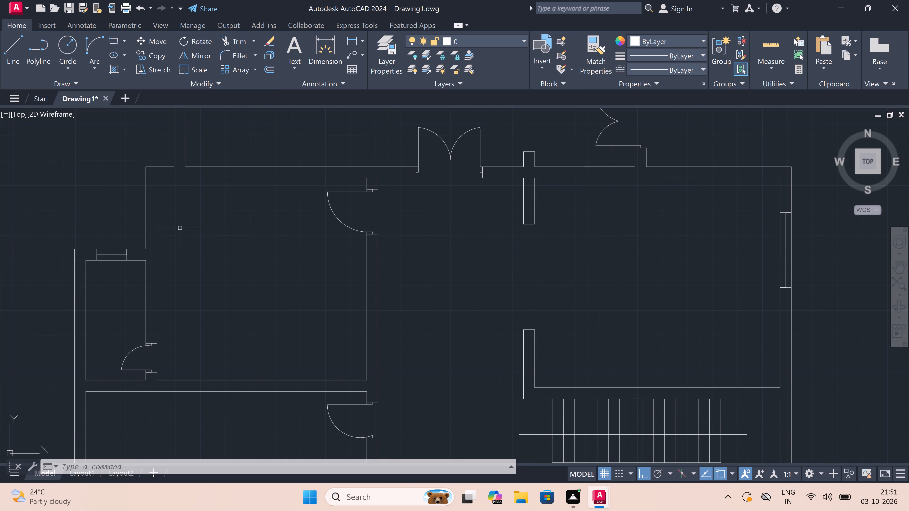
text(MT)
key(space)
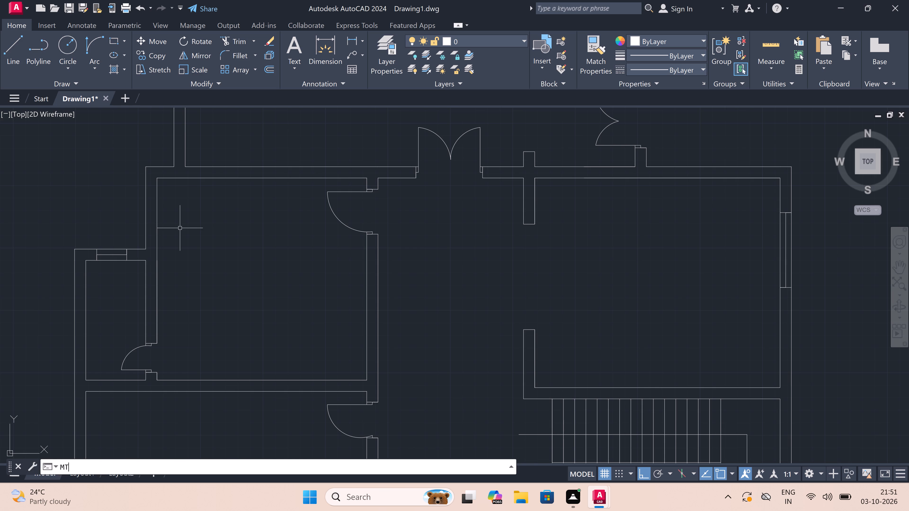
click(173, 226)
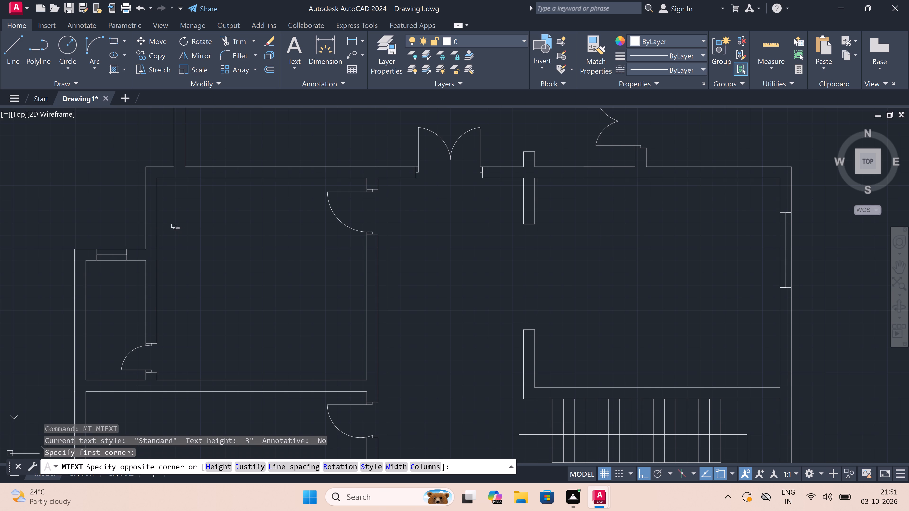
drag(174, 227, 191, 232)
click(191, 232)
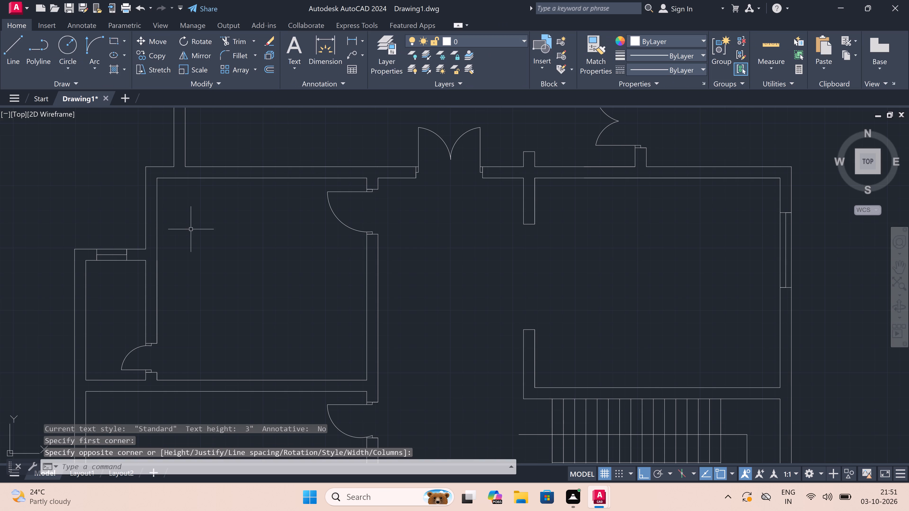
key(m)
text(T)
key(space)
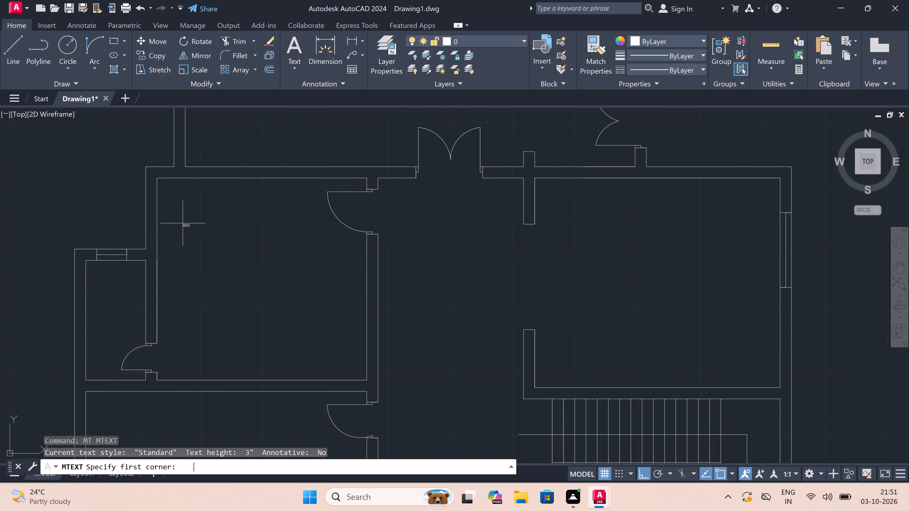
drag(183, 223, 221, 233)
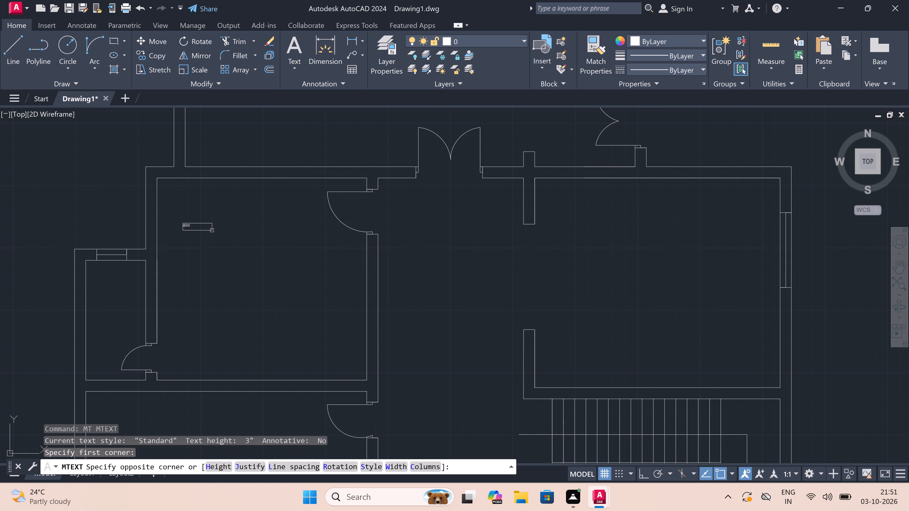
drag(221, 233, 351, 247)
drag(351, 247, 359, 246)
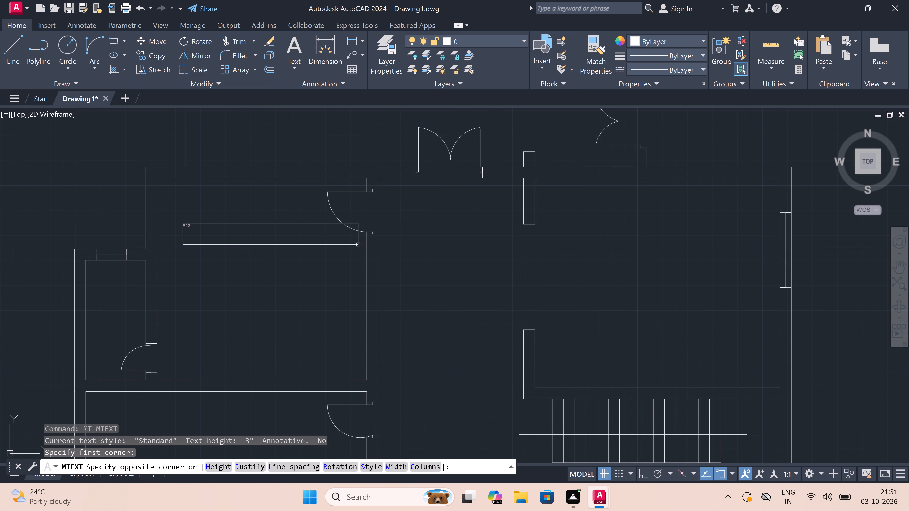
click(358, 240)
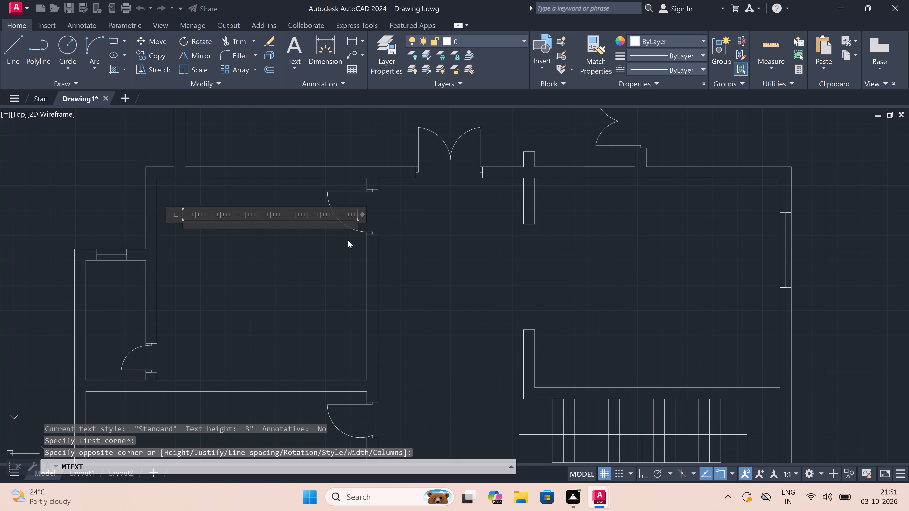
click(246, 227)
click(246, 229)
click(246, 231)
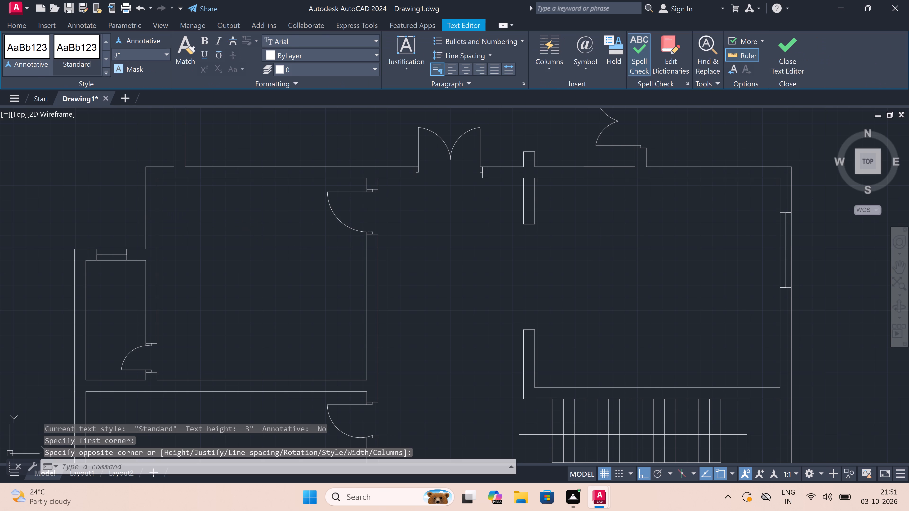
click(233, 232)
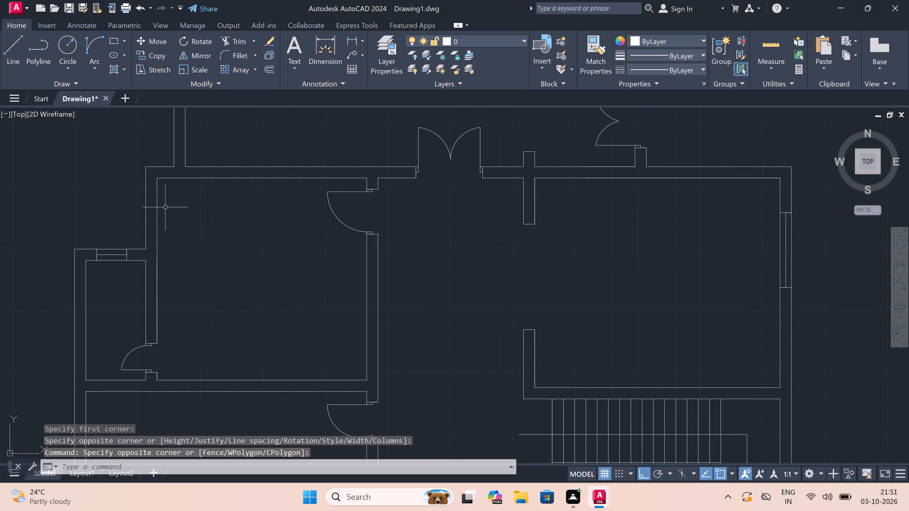
Label the room below the TV lounge with two-line multiline text in a wide frame, reading BEDROOM and 13'X13'.6".
text(MT)
key(space)
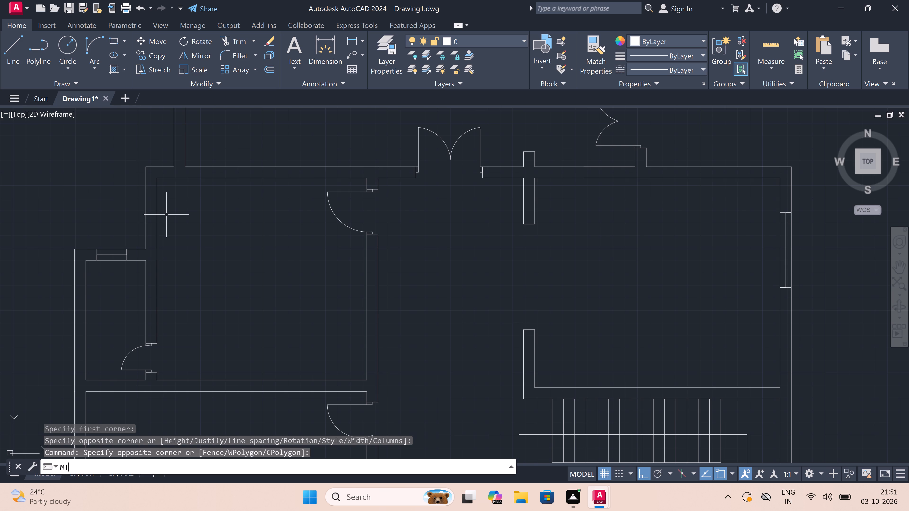
drag(166, 215, 172, 216)
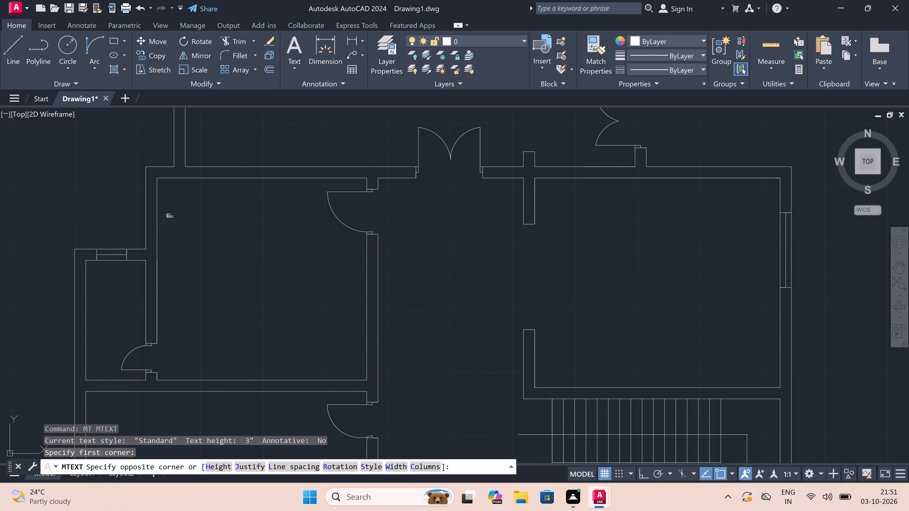
drag(172, 216, 344, 240)
drag(344, 240, 357, 235)
double_click(357, 235)
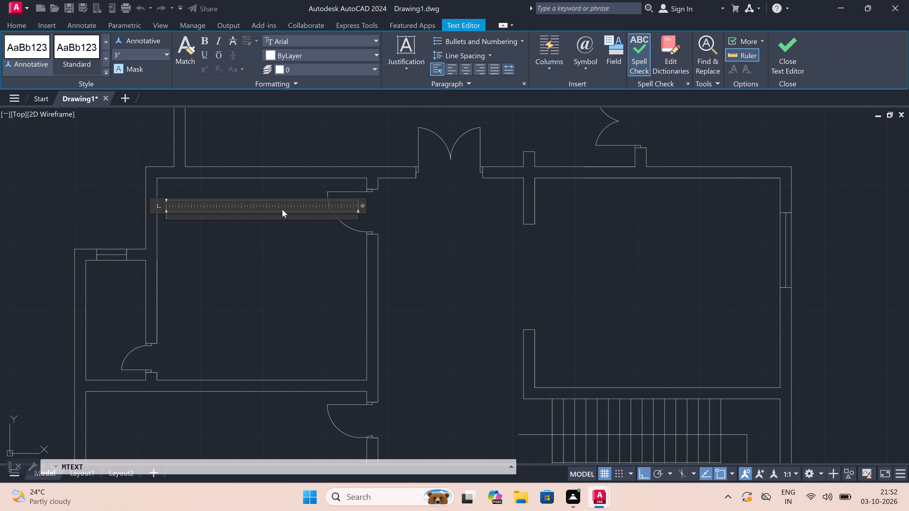
text(BED)
text(ROO)
key(m)
key(Return)
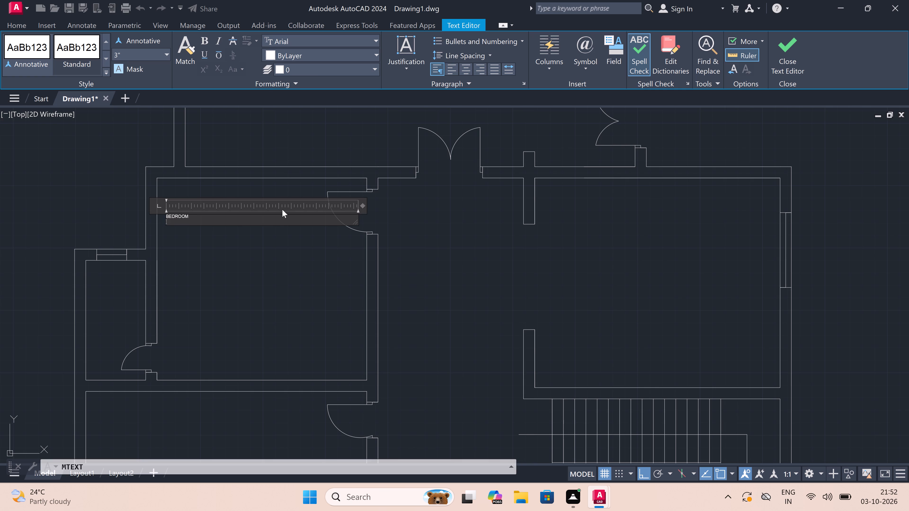
text(13)
key(apostrophe)
key(x)
text(13)
key(apostrophe)
key(period)
key(6)
key(shift+quotedbl)
click(274, 252)
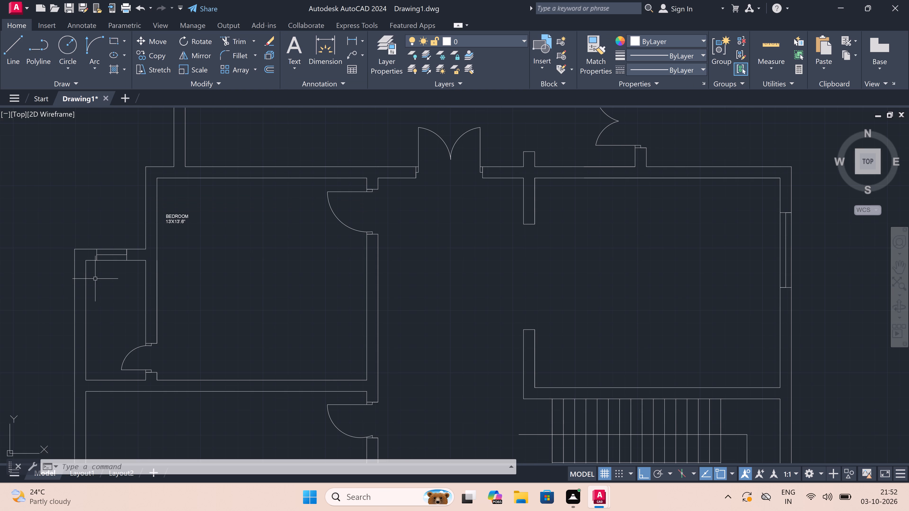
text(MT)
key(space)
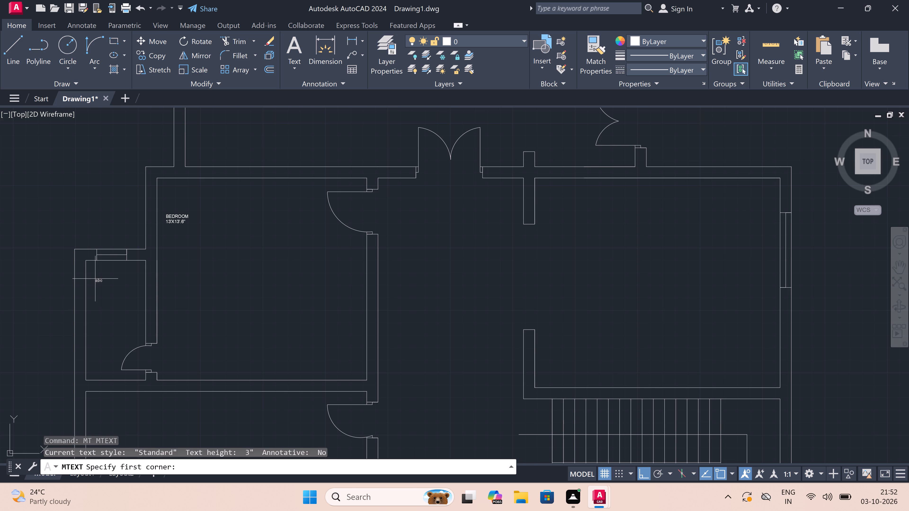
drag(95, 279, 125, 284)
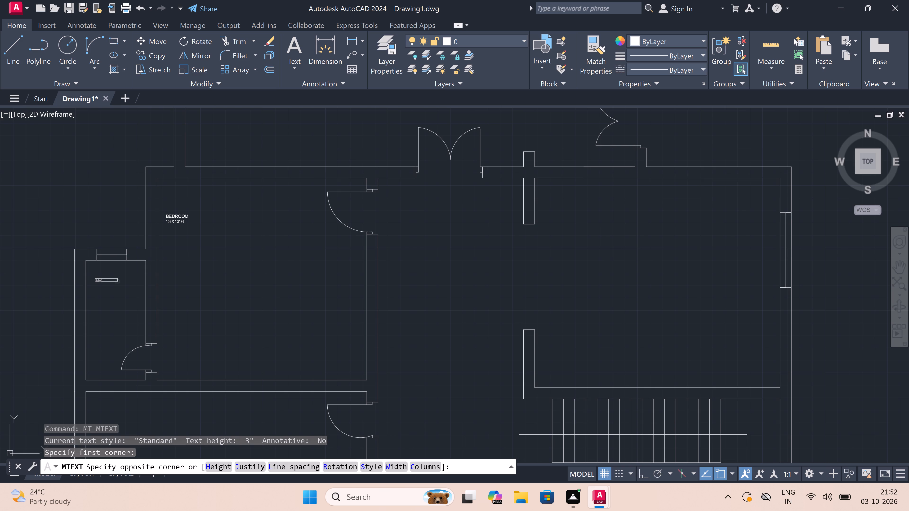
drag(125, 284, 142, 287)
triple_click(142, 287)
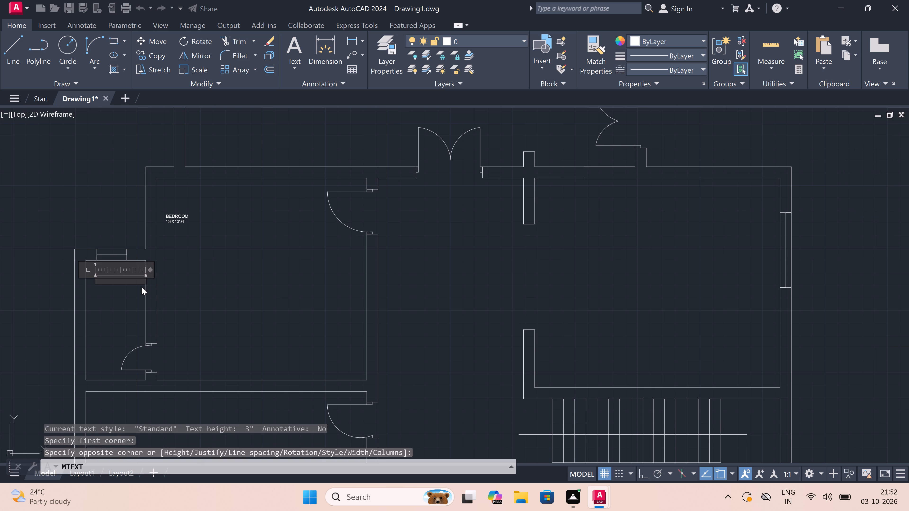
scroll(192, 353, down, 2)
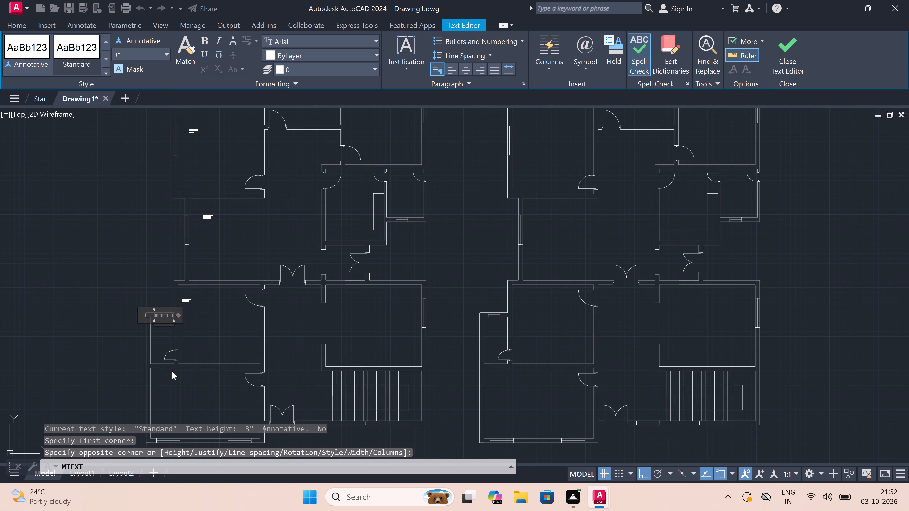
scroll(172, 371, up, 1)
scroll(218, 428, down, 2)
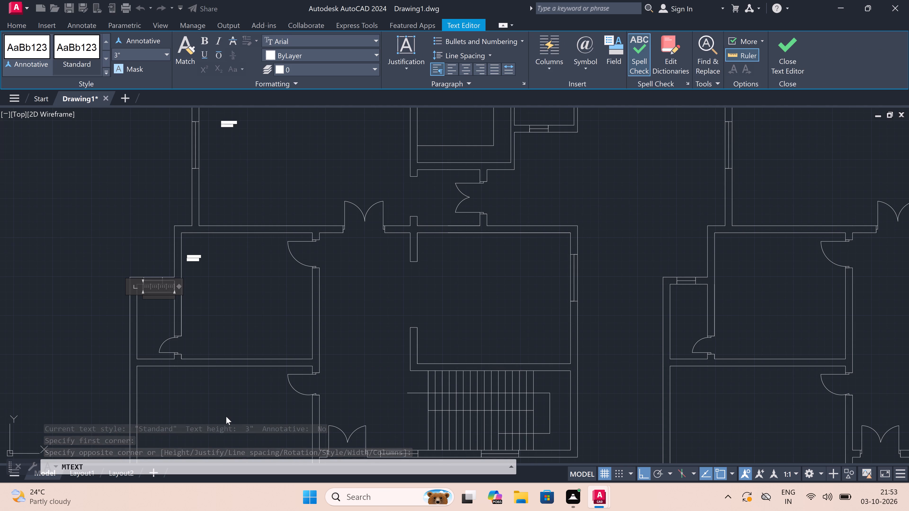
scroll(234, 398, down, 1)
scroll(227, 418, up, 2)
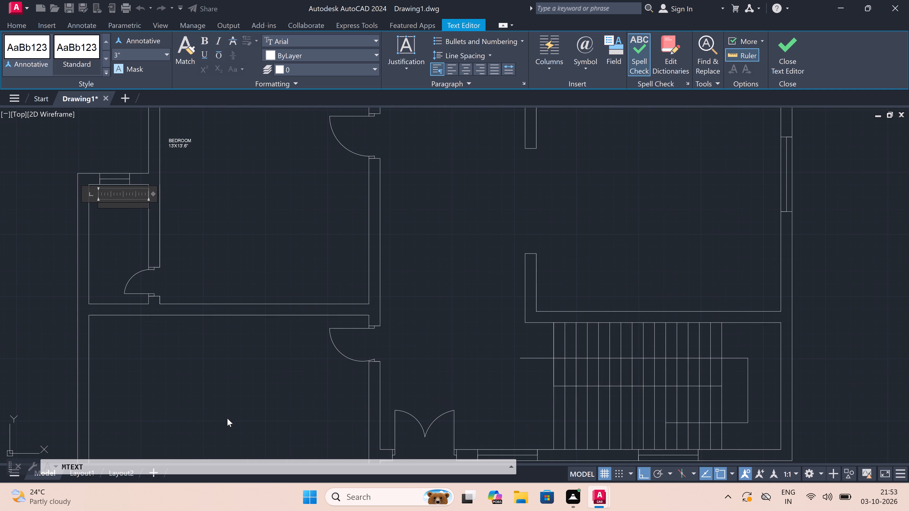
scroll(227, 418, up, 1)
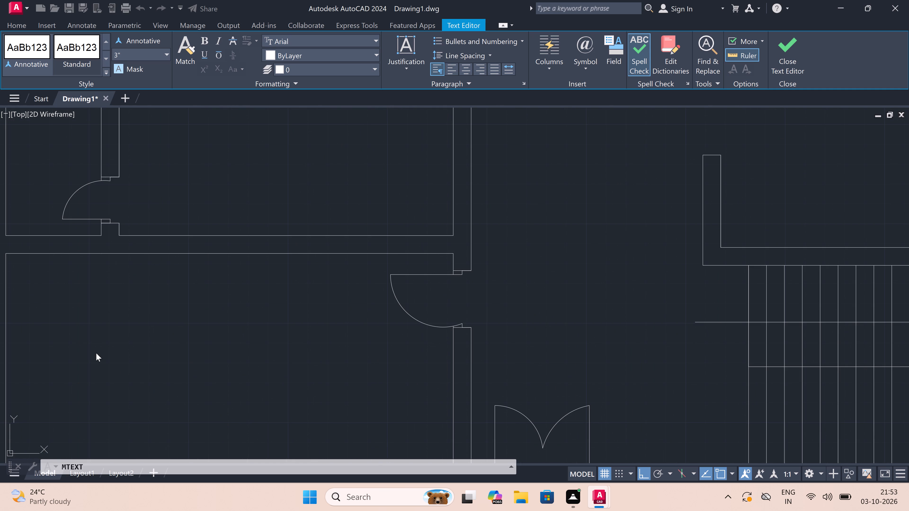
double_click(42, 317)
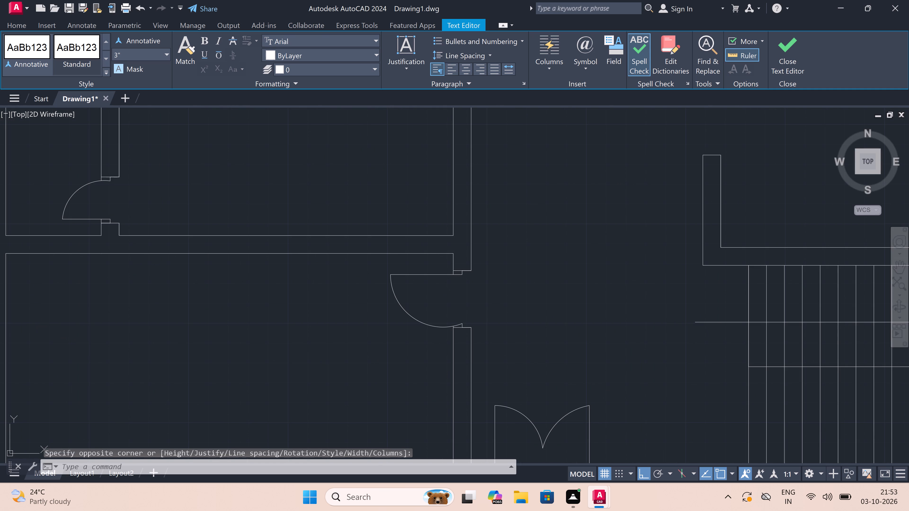
Label the small room left of the lower bedroom with two-line multiline text in a wide frame, reading BATH and 4'X8'.
scroll(54, 308, up, 1)
scroll(53, 309, down, 4)
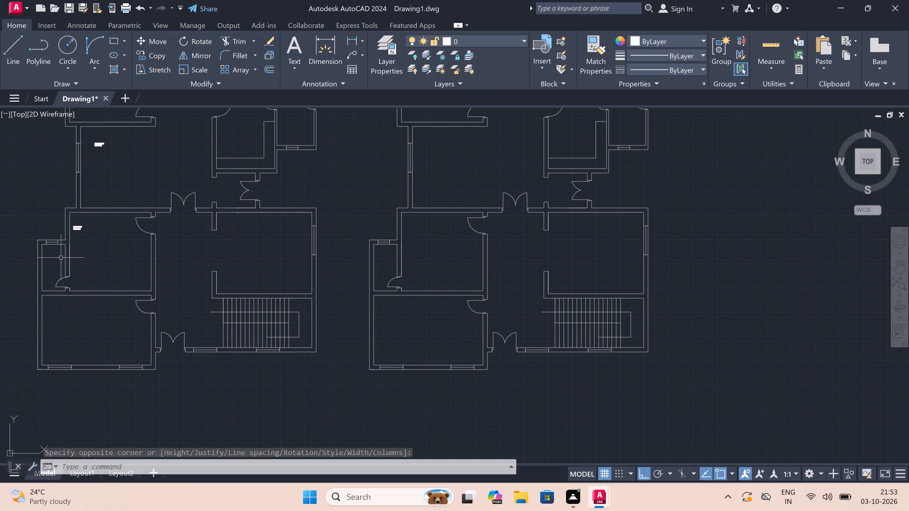
scroll(51, 256, up, 3)
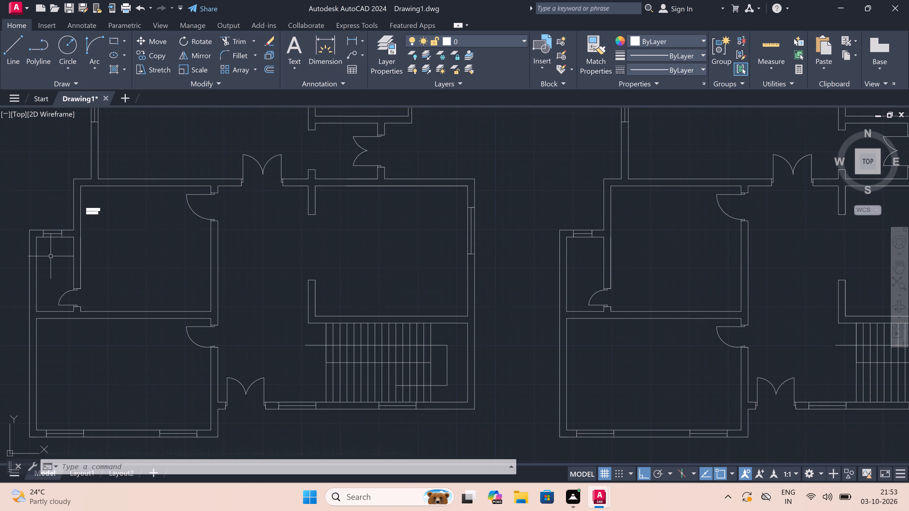
scroll(51, 256, up, 1)
scroll(50, 256, down, 4)
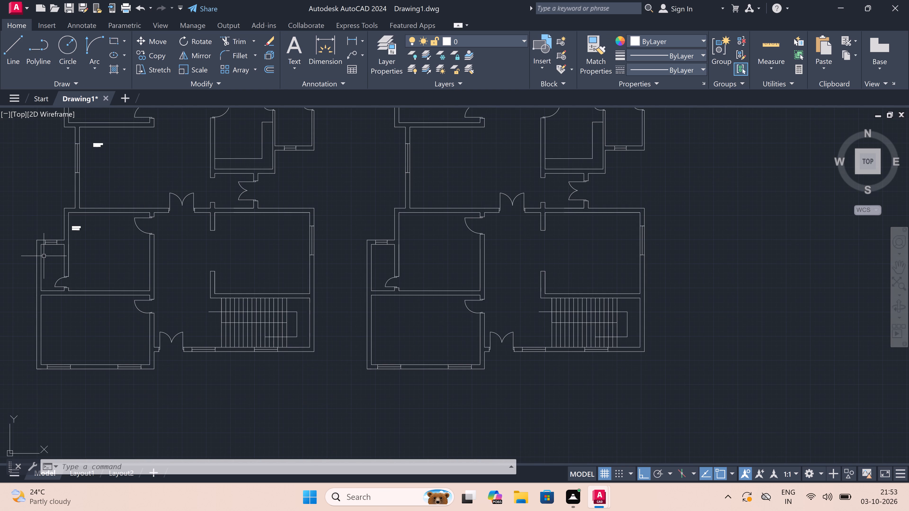
scroll(40, 256, up, 5)
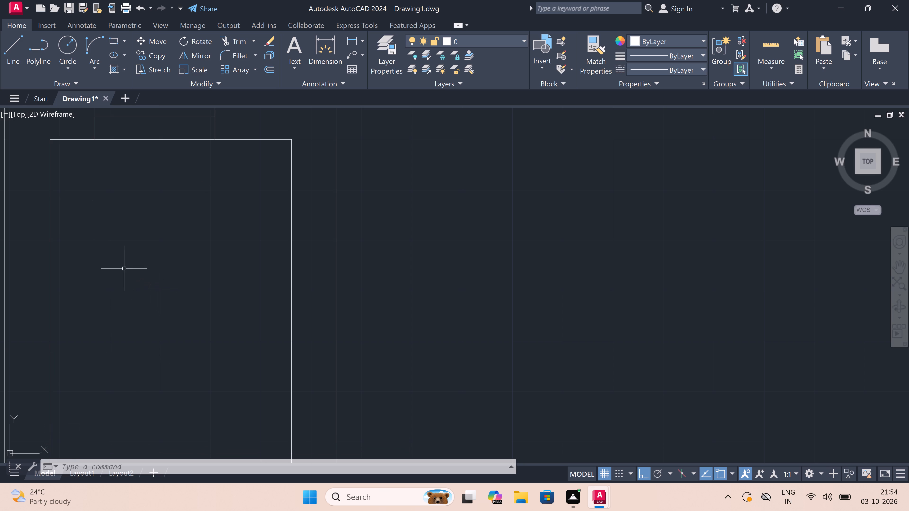
scroll(83, 234, down, 2)
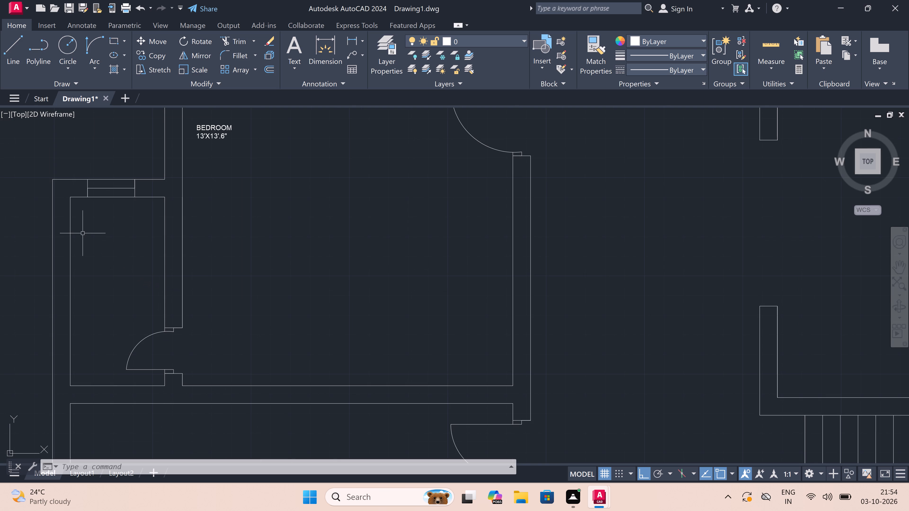
scroll(81, 225, up, 1)
scroll(81, 225, down, 1)
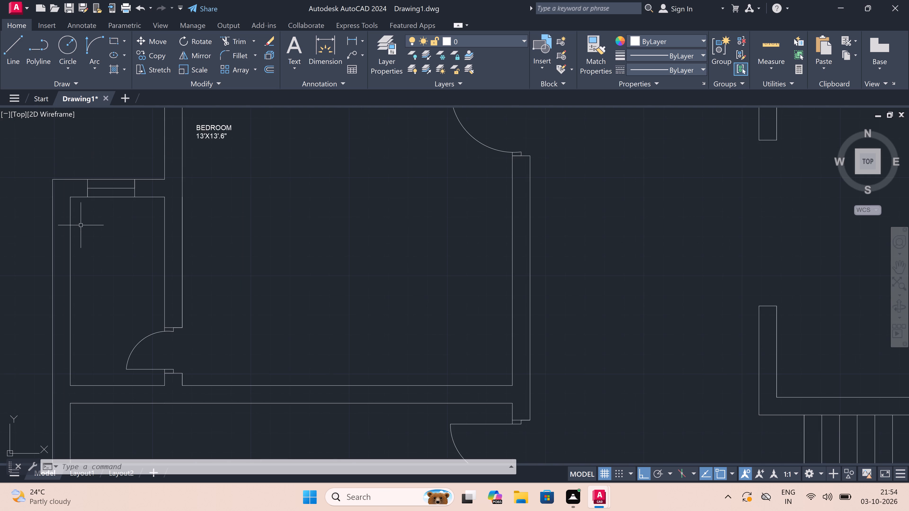
scroll(81, 225, up, 2)
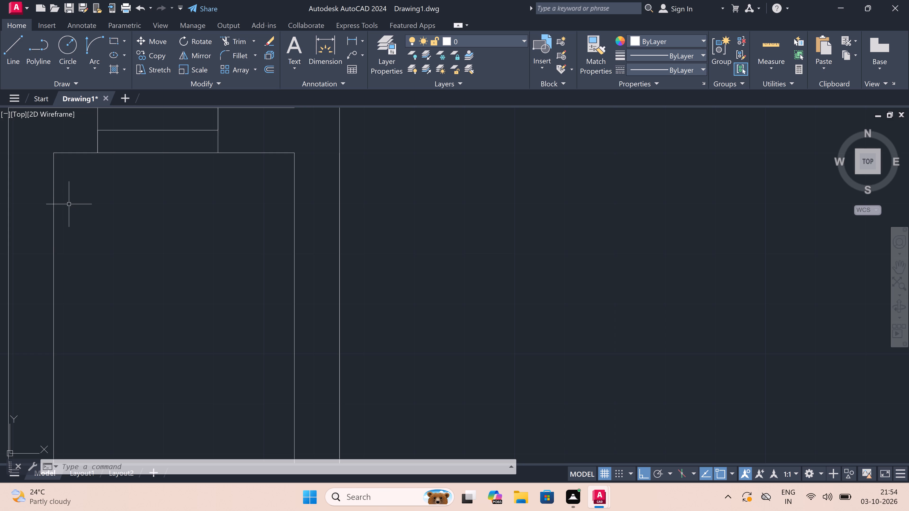
text(MT)
key(space)
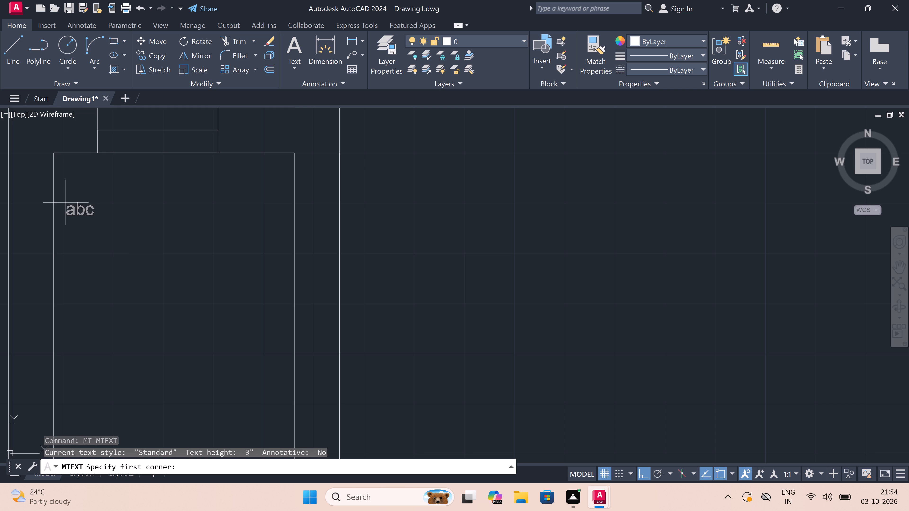
triple_click(66, 203)
click(66, 203)
drag(66, 203, 98, 221)
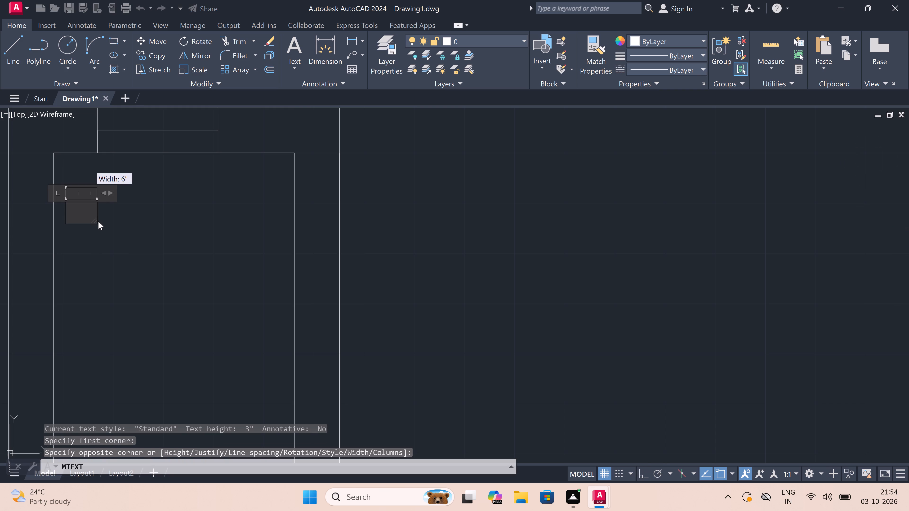
drag(98, 221, 231, 233)
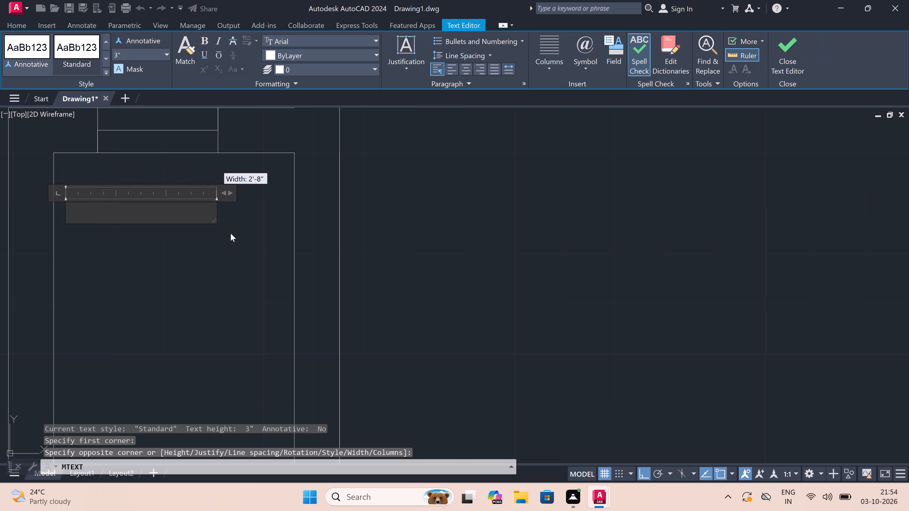
drag(231, 233, 282, 230)
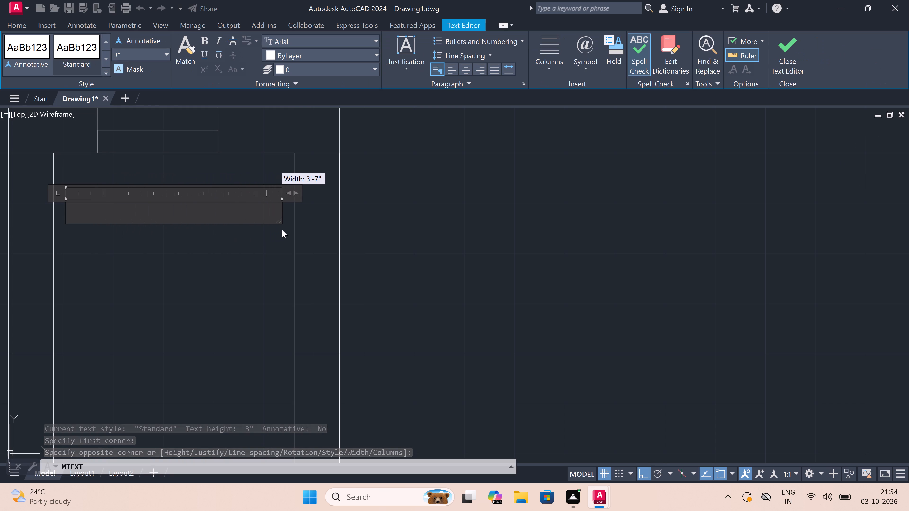
drag(282, 230, 285, 229)
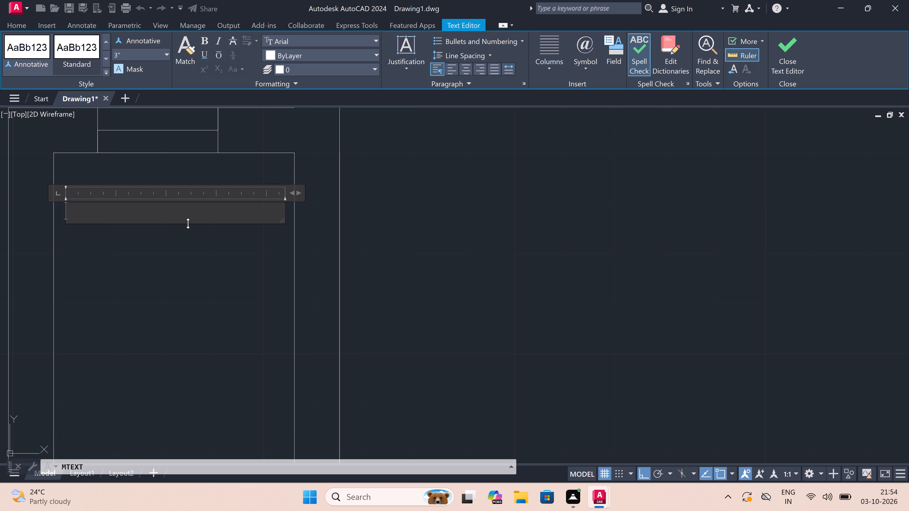
text(BED)
key(BackSpace)
key(BackSpace)
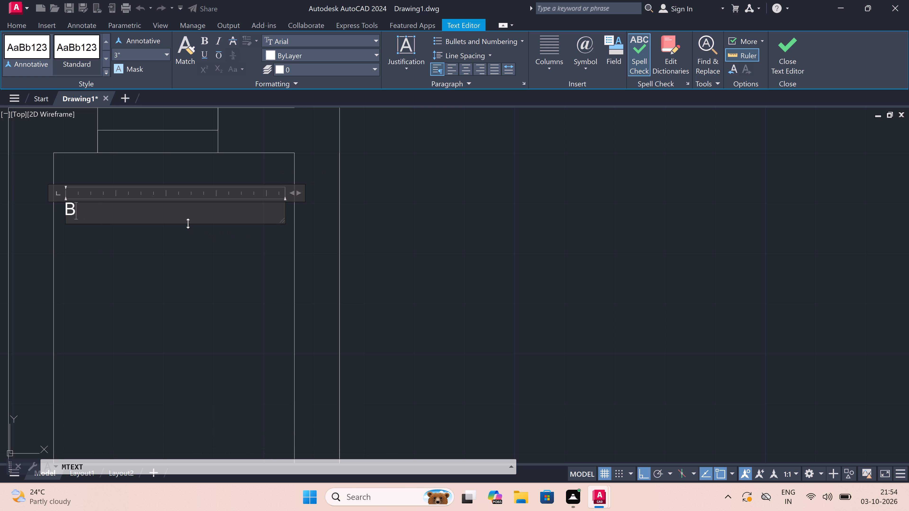
key(a)
text(TH)
key(Return)
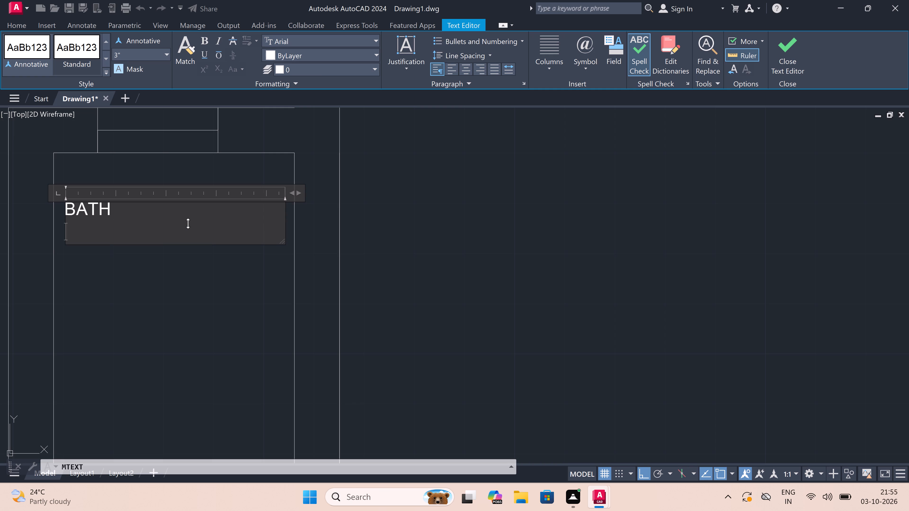
key(4)
key(apostrophe)
key(x)
key(8)
key(apostrophe)
click(187, 285)
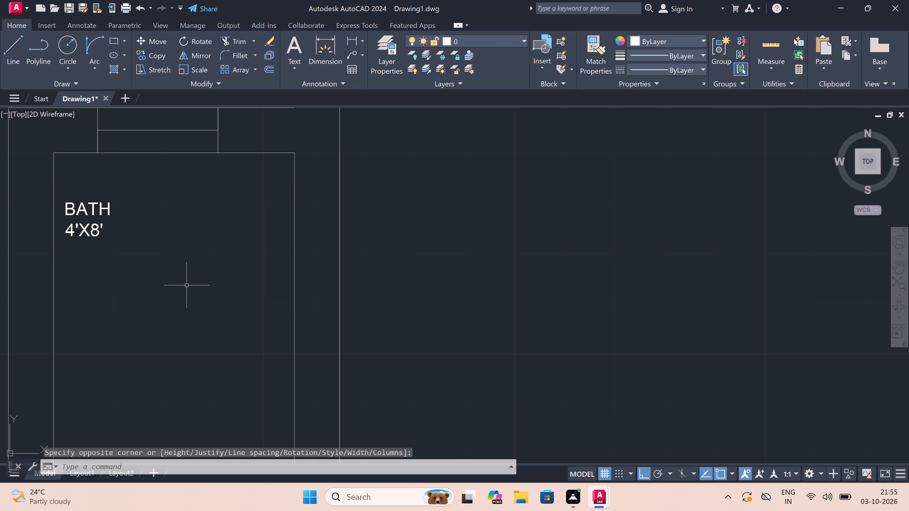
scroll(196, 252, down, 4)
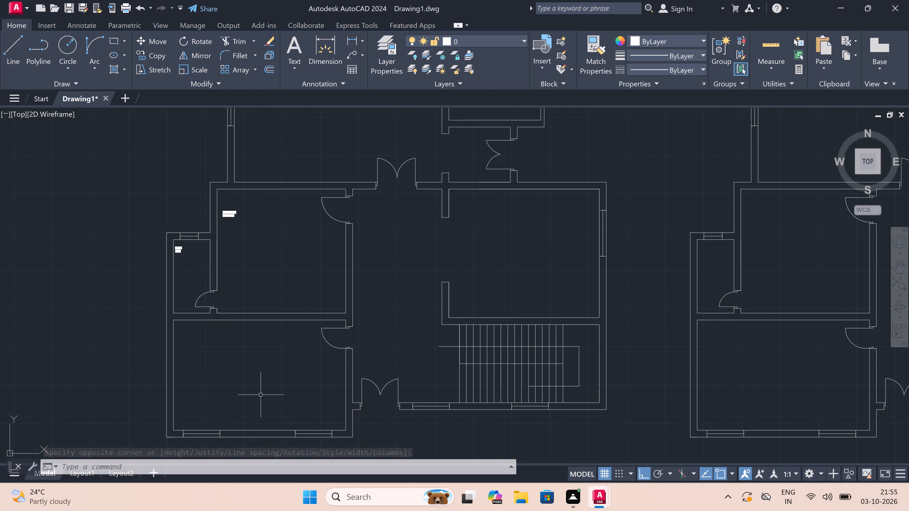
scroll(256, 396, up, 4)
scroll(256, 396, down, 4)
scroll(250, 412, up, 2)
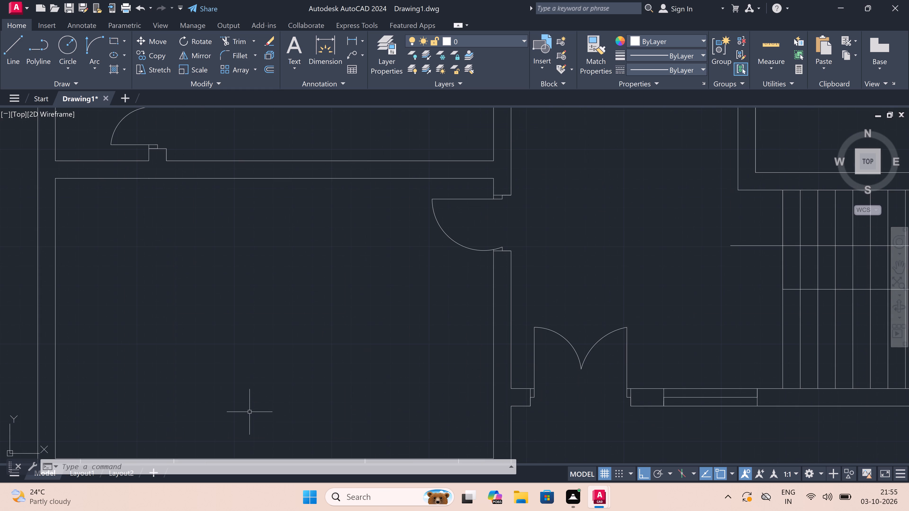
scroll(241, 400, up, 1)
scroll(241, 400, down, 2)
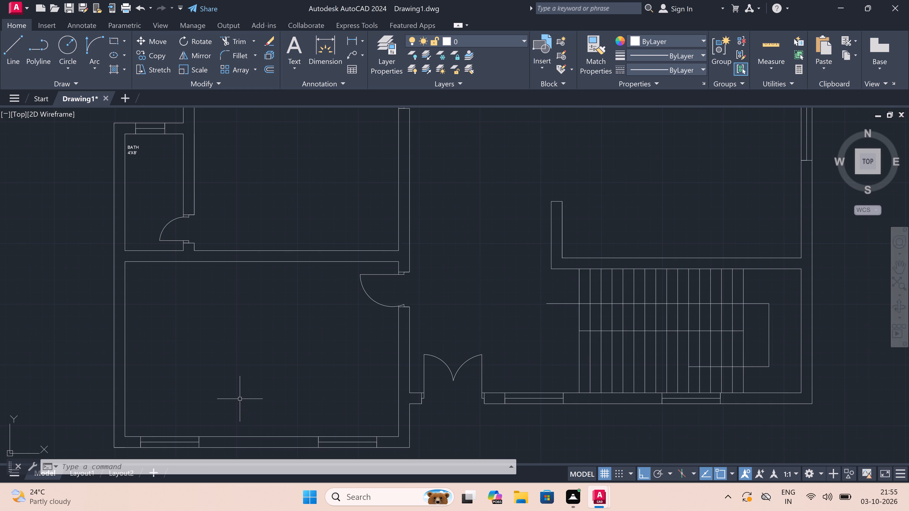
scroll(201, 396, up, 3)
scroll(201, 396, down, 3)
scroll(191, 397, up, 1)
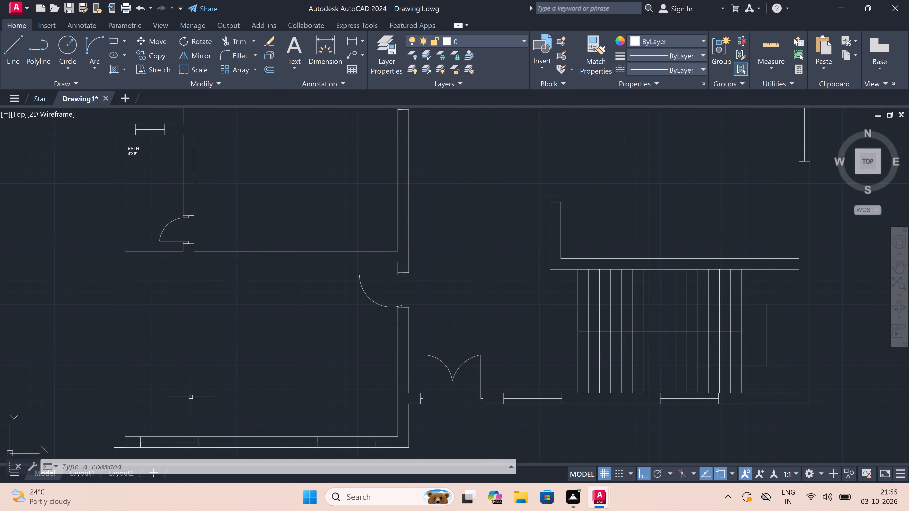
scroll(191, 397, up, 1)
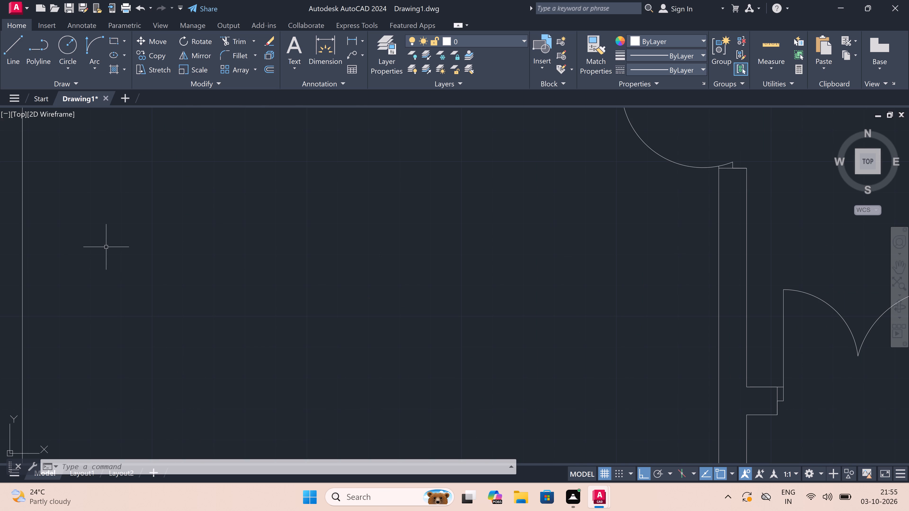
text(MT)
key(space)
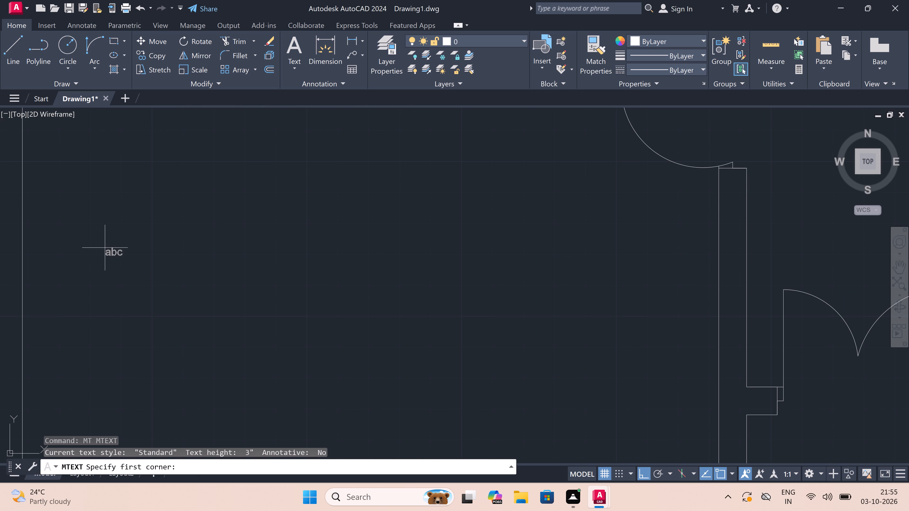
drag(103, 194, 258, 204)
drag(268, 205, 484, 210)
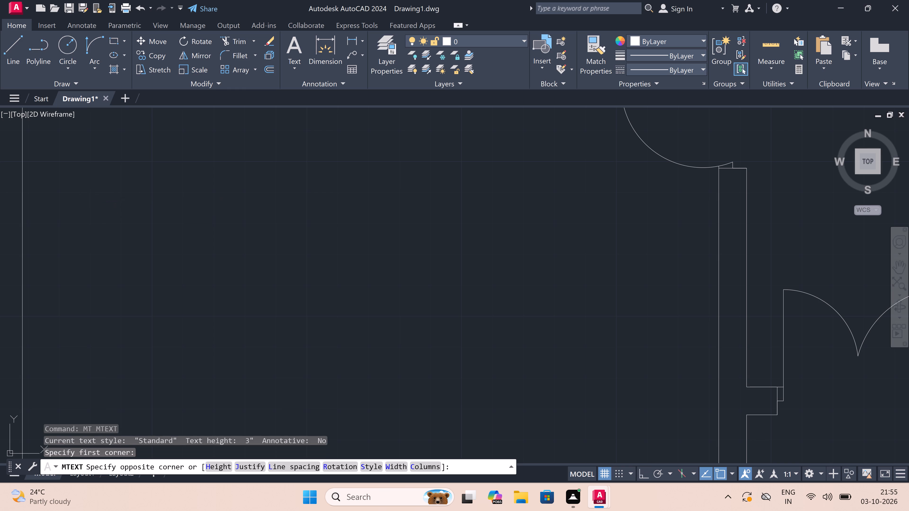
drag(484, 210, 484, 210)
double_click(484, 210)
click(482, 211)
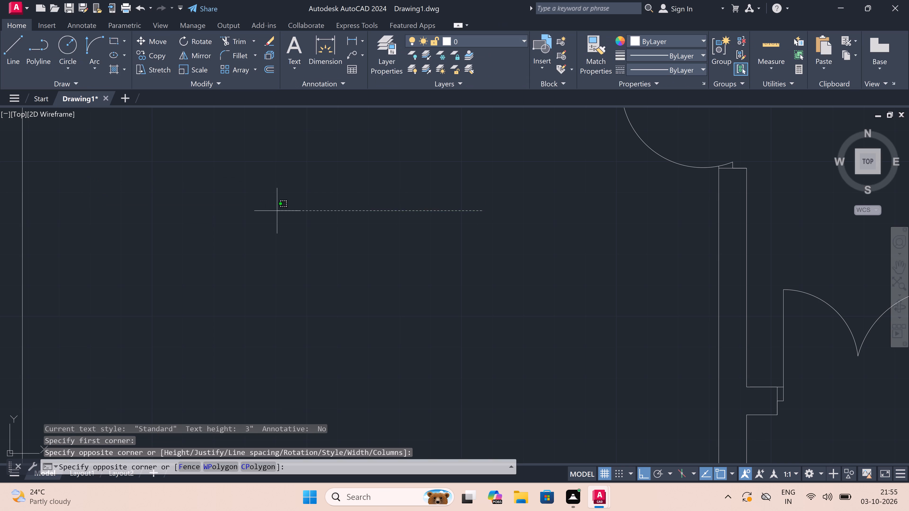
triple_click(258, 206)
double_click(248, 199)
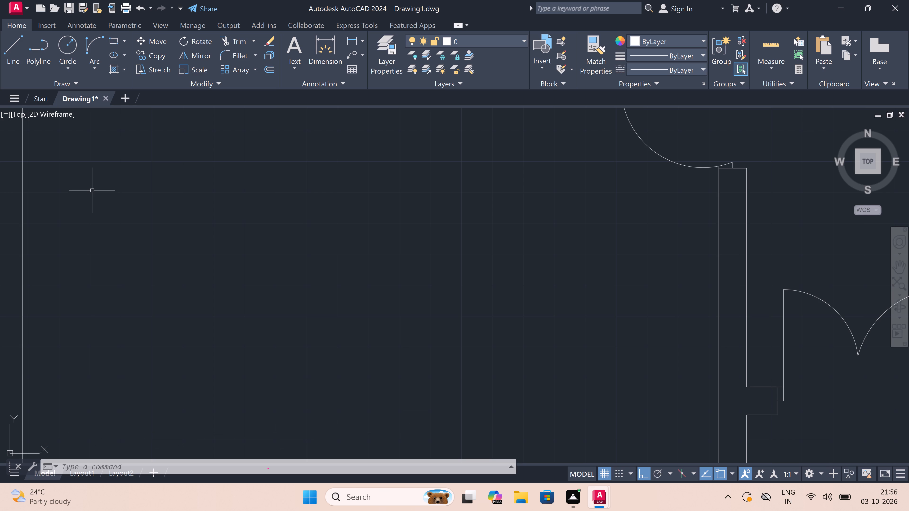
Open a wide multiline text frame across the unlabelled room below the newly labelled bath and lower bedroom.
key(m)
key(t)
key(space)
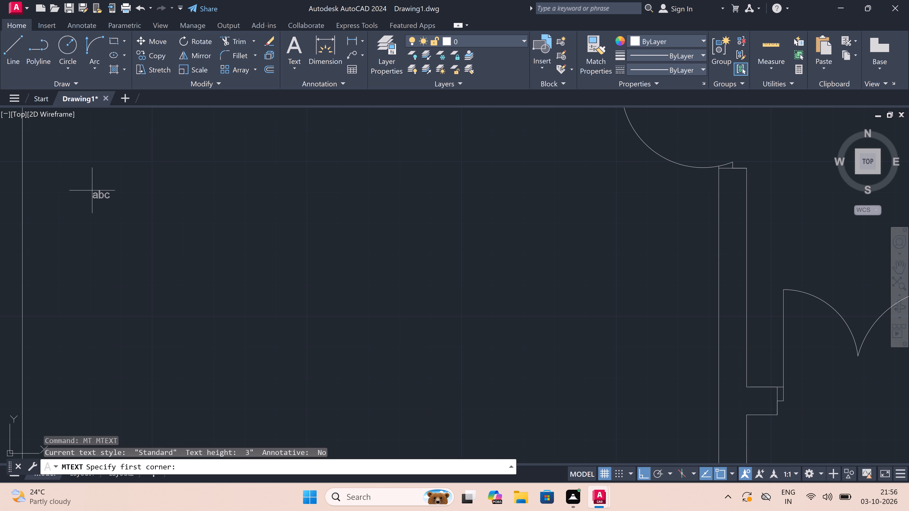
click(91, 191)
drag(91, 191, 240, 227)
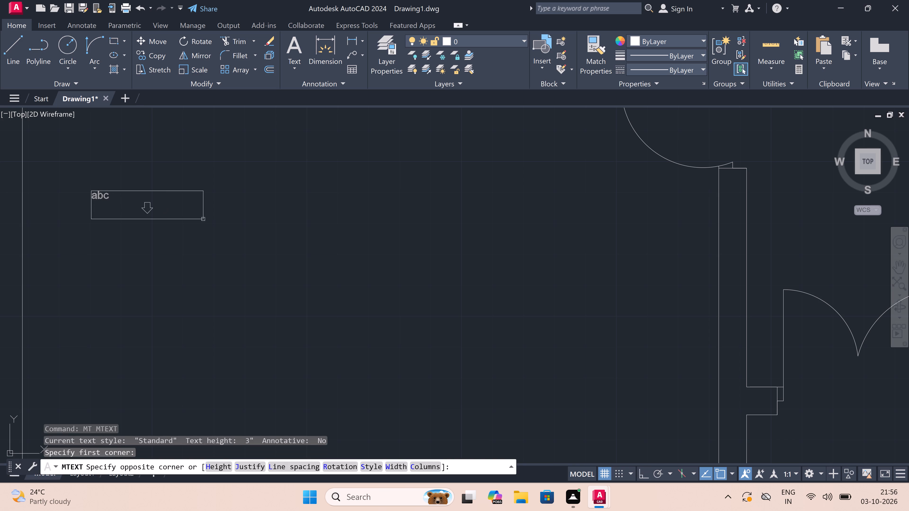
drag(240, 227, 374, 225)
drag(374, 225, 540, 216)
triple_click(540, 216)
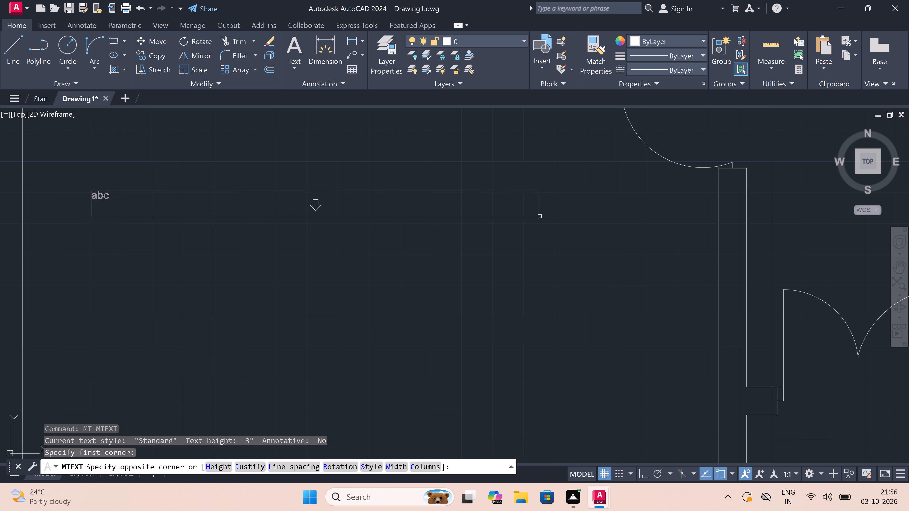
click(539, 216)
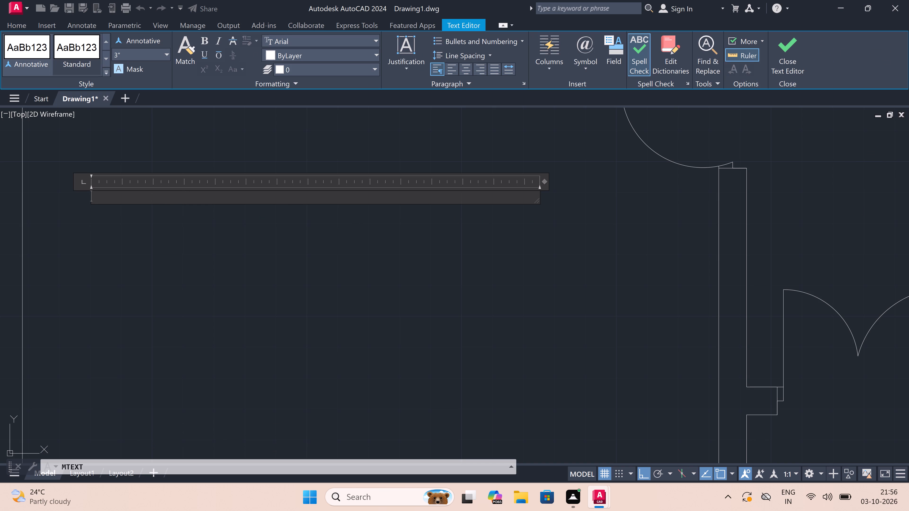
Enter DRAWING ROOM as the first line of the open multiline text.
text(DRA)
key(w)
text(ING)
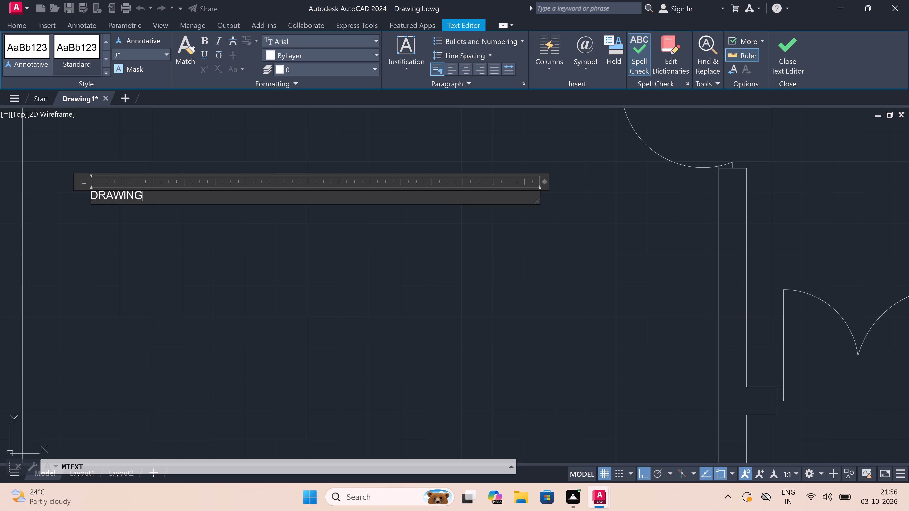
key(space)
key(r)
text(OOM)
key(Return)
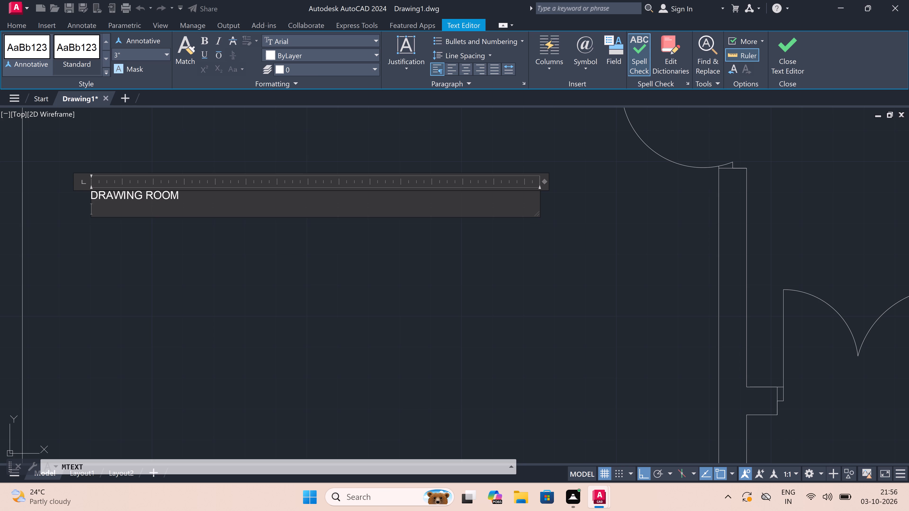
Add the room size 17'.9"X12' as the second line of the DRAWING ROOM label and finish the text.
text(17)
key(apostrophe)
key(period)
key(9)
key(apostrophe)
key(BackSpace)
key(shift+quotedbl)
key(x)
text(12)
key(apostrophe)
click(177, 251)
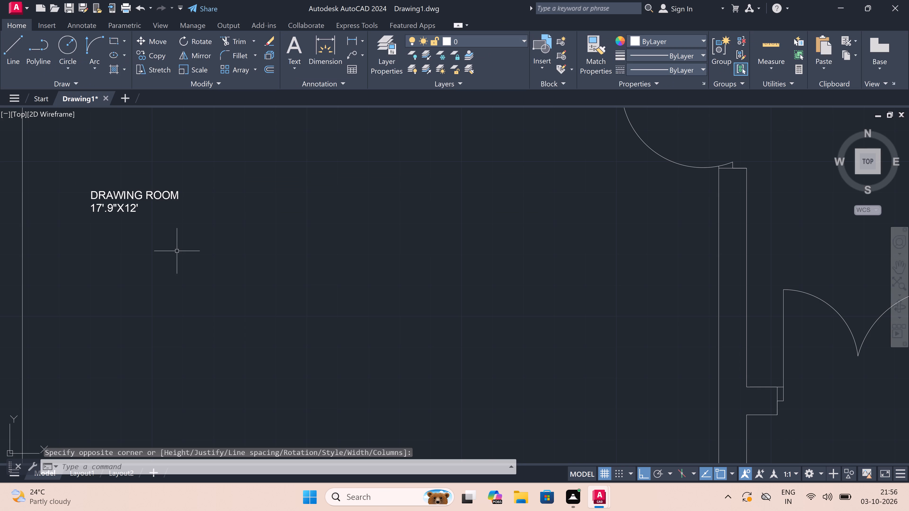
Create a multiline text in the hall between the double door and the stairs, with STAIR HALL as its first line.
scroll(175, 249, down, 4)
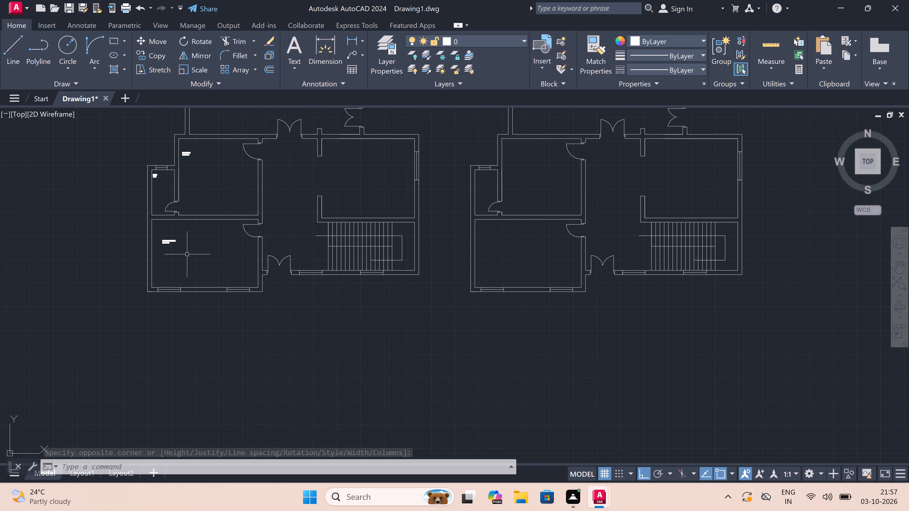
scroll(187, 252, up, 1)
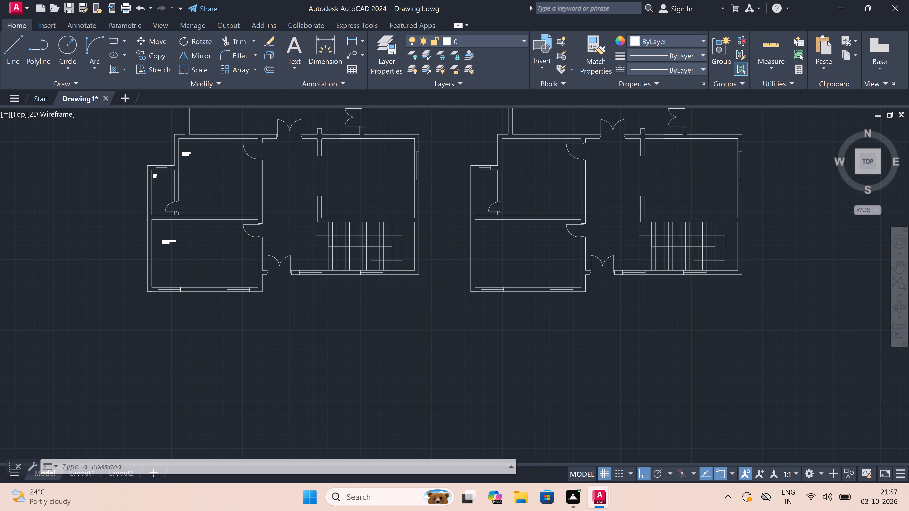
scroll(187, 252, down, 4)
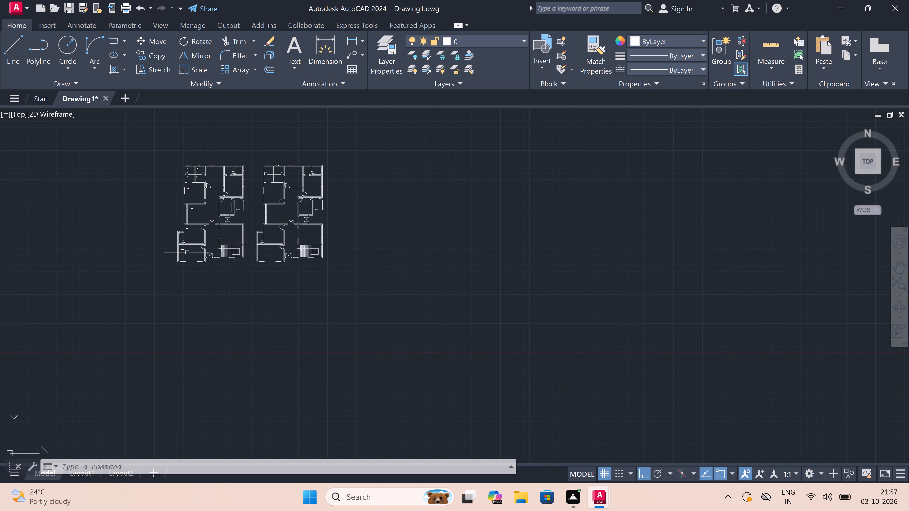
scroll(187, 252, up, 3)
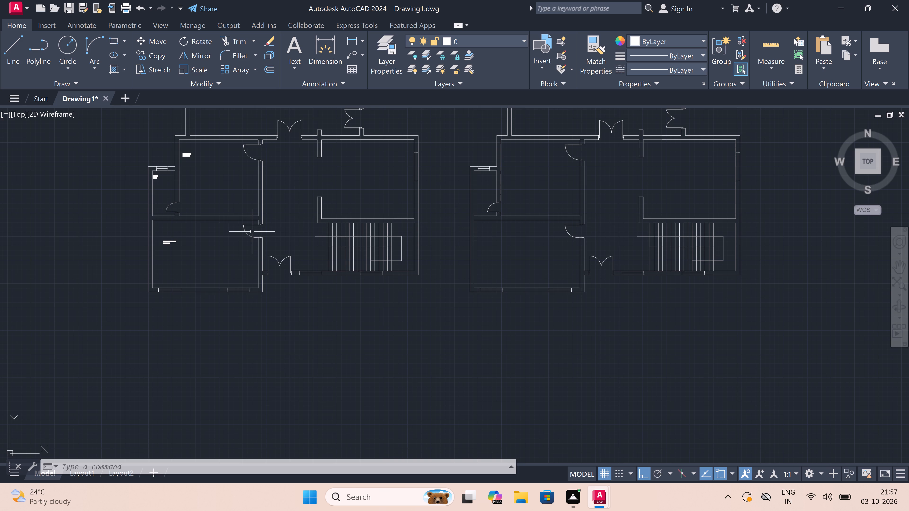
scroll(274, 235, up, 3)
scroll(323, 237, up, 1)
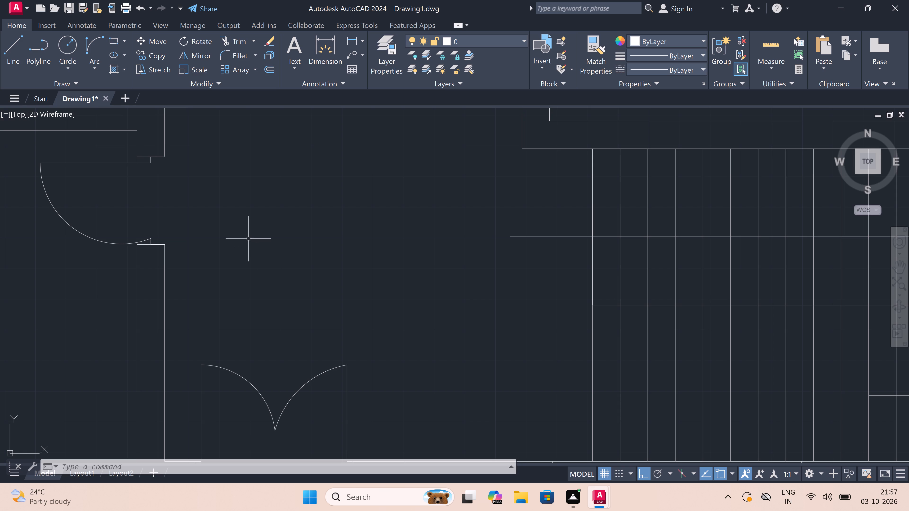
text(MT)
key(space)
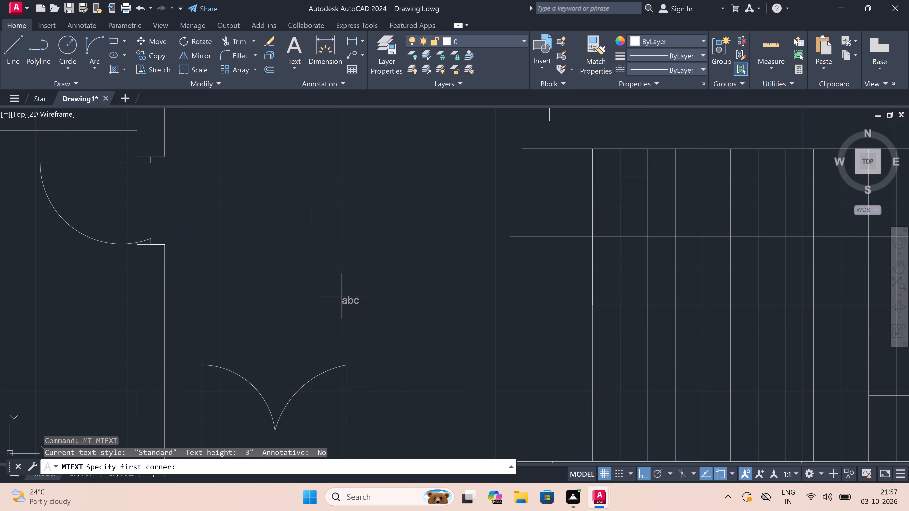
drag(342, 296, 435, 323)
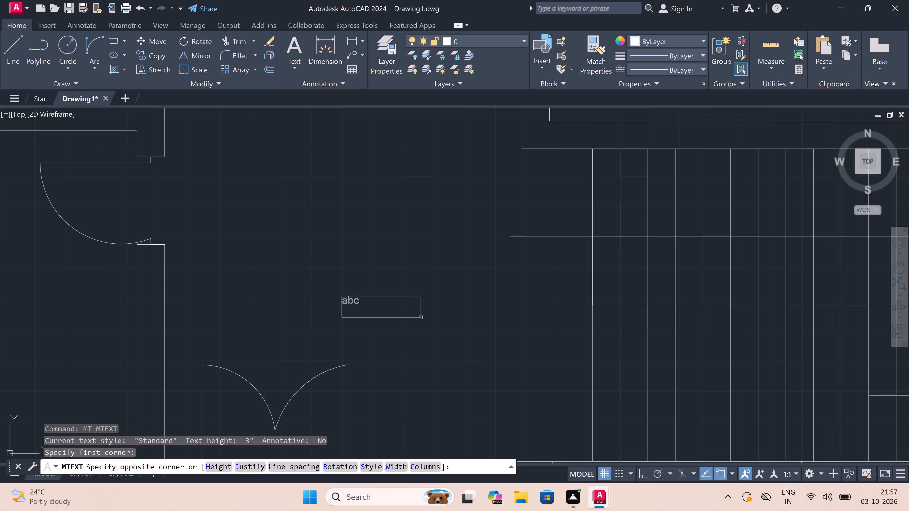
drag(435, 323, 581, 327)
drag(581, 327, 588, 326)
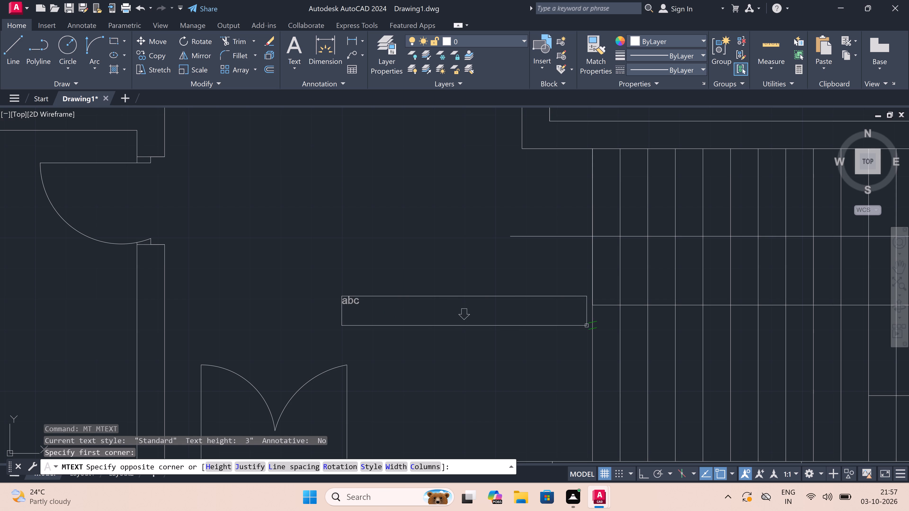
drag(588, 326, 588, 323)
drag(588, 323, 581, 322)
double_click(580, 322)
double_click(580, 322)
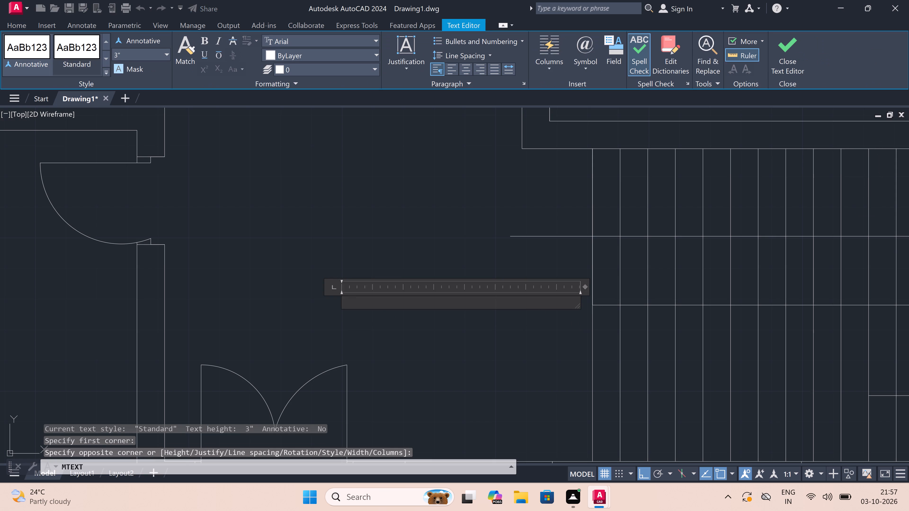
text(ST)
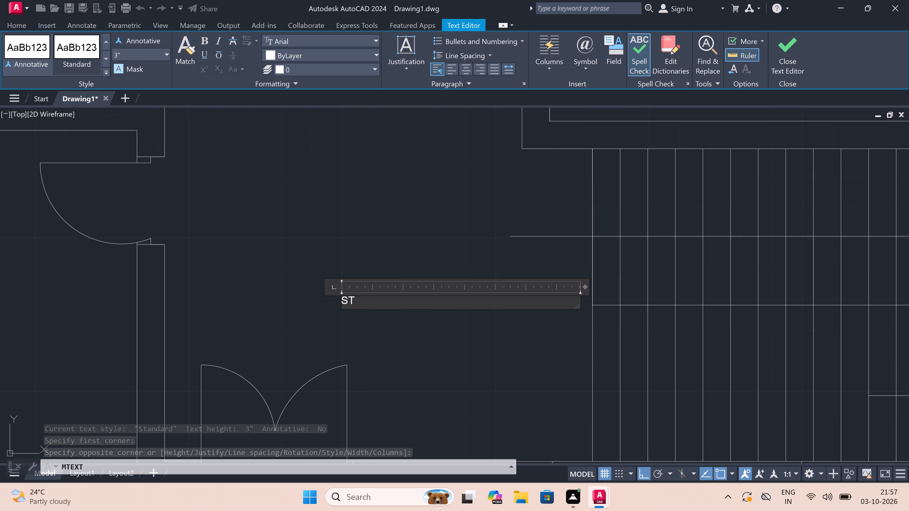
key(a)
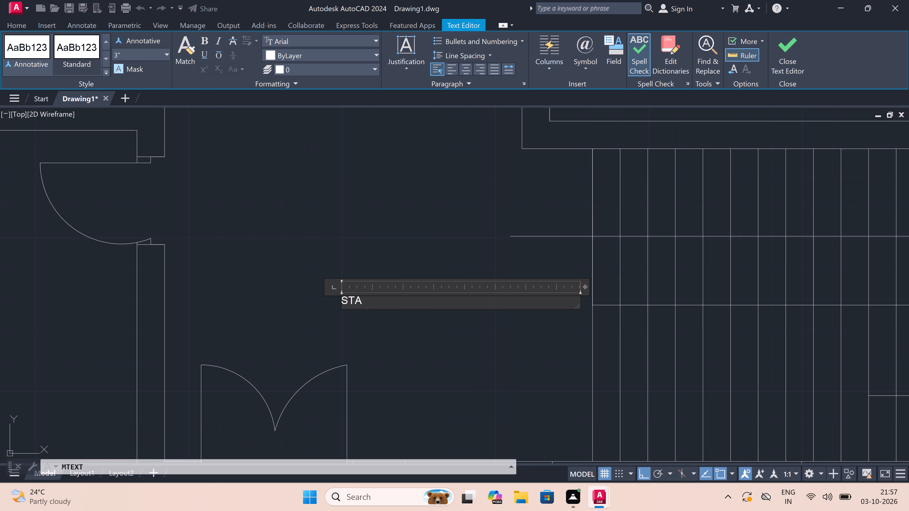
text(IR)
key(space)
text(HA)
text(LL)
key(Return)
Add the room size 26'.4"X8'.6" as the second line of the STAIR HALL label and finish the text.
text(26)
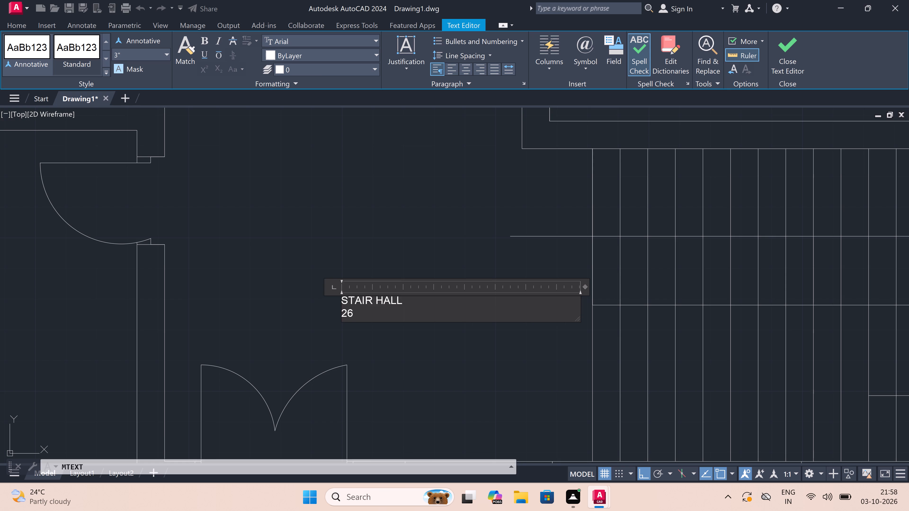
key(apostrophe)
key(period)
key(4)
key(shift+quotedbl)
key(x)
key(8)
key(apostrophe)
key(period)
key(6)
key(shift+quotedbl)
click(395, 388)
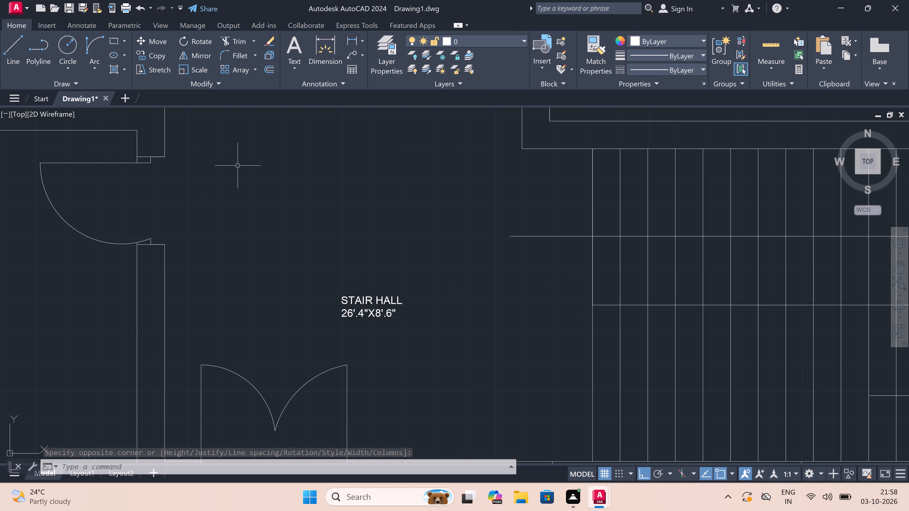
Look over both floor plans and the existing room labels to find the next space that needs a label.
scroll(301, 165, down, 1)
scroll(301, 165, up, 2)
scroll(301, 165, down, 2)
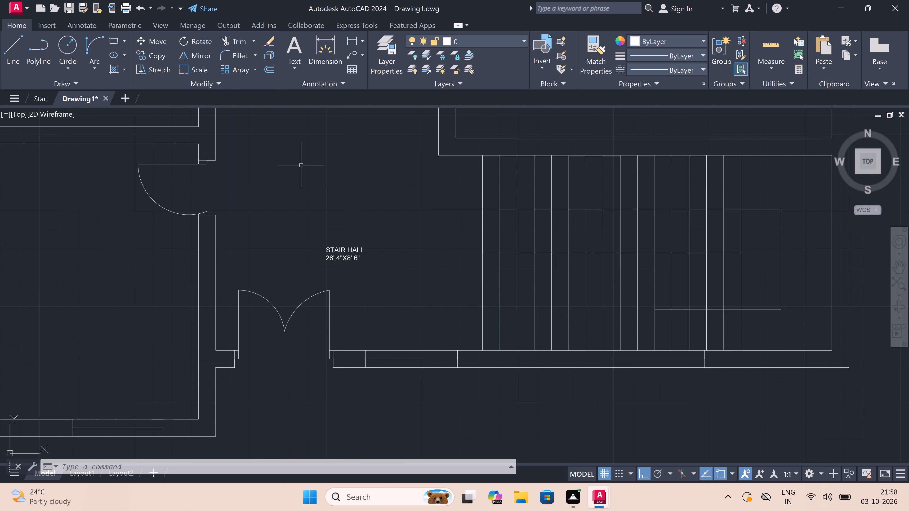
scroll(308, 130, up, 2)
scroll(308, 130, down, 4)
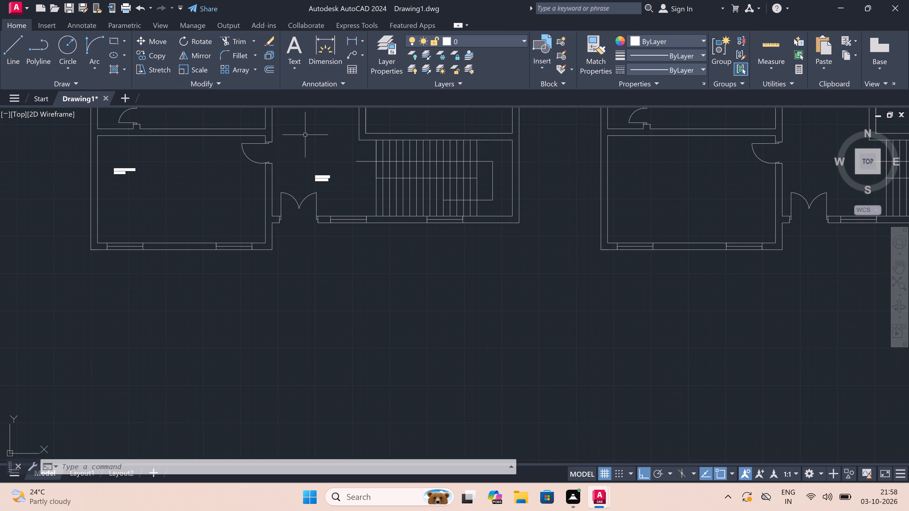
scroll(304, 138, down, 1)
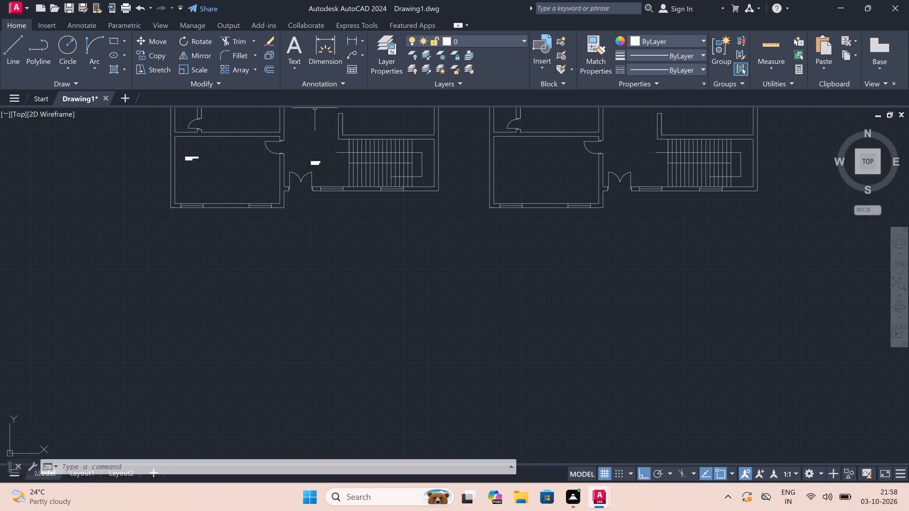
scroll(314, 110, down, 3)
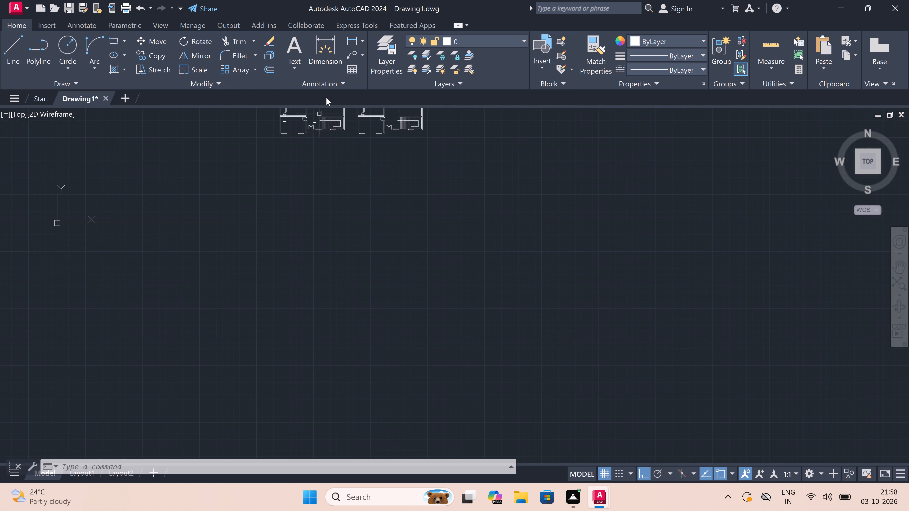
scroll(315, 120, up, 4)
scroll(315, 118, down, 6)
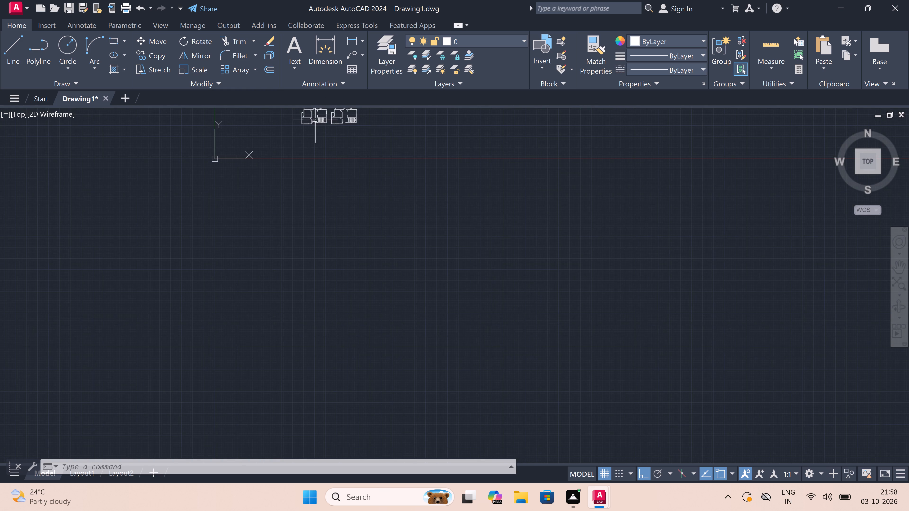
scroll(318, 129, down, 7)
scroll(324, 112, up, 2)
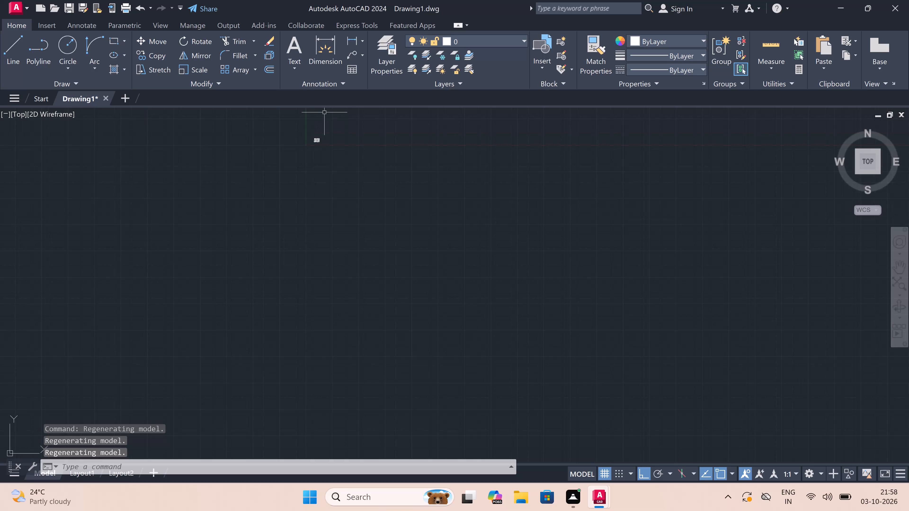
scroll(324, 112, up, 2)
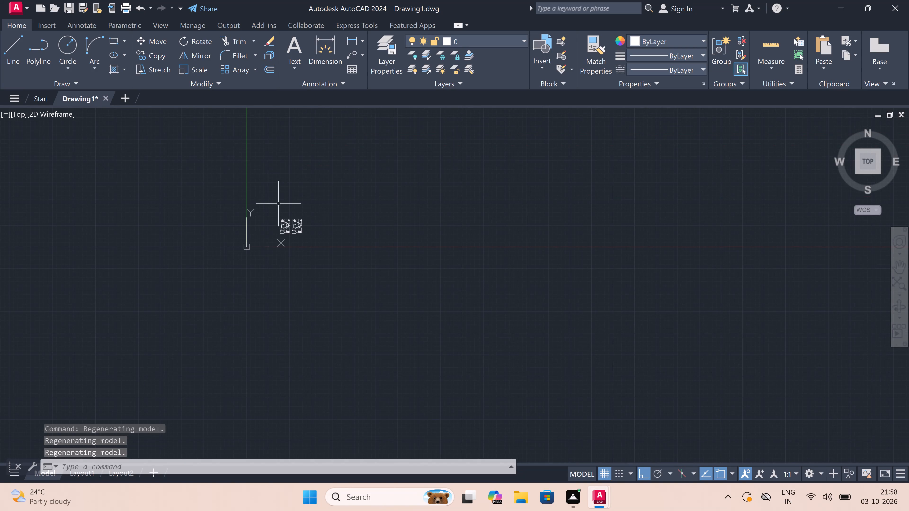
scroll(293, 226, up, 4)
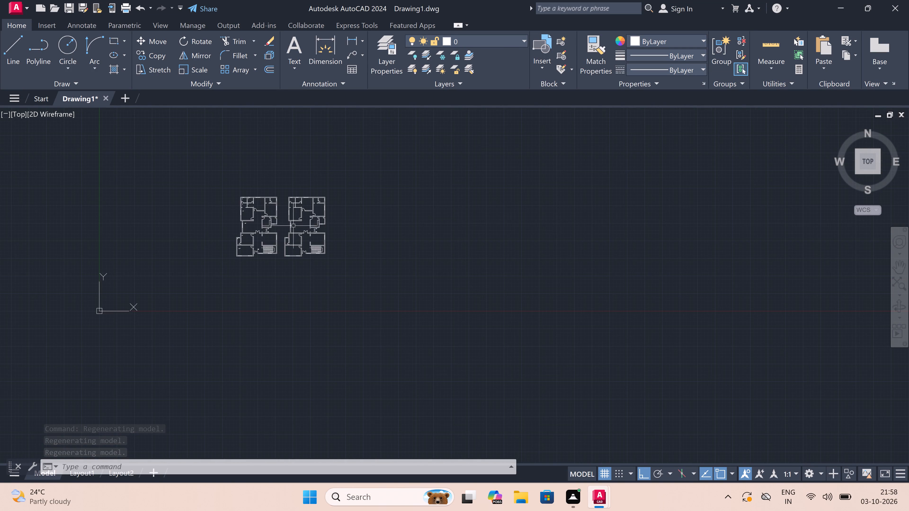
scroll(293, 226, up, 3)
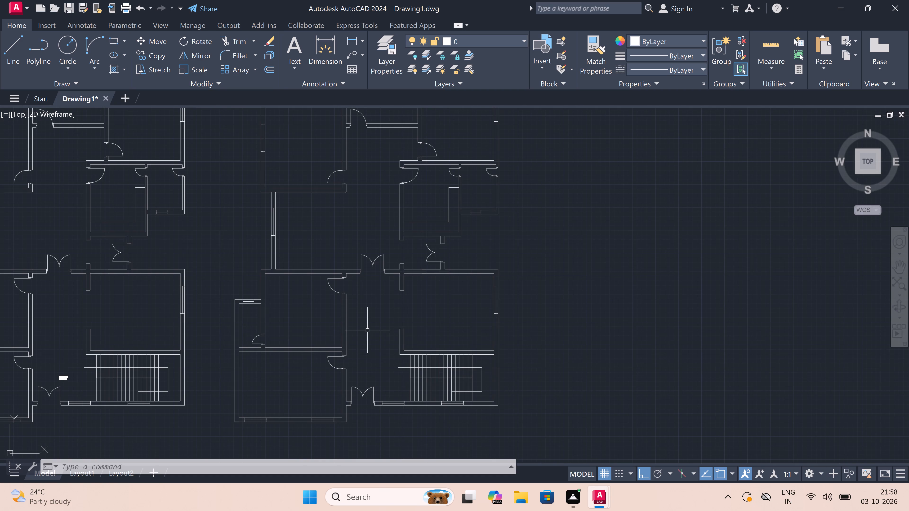
scroll(367, 330, up, 2)
scroll(409, 390, down, 2)
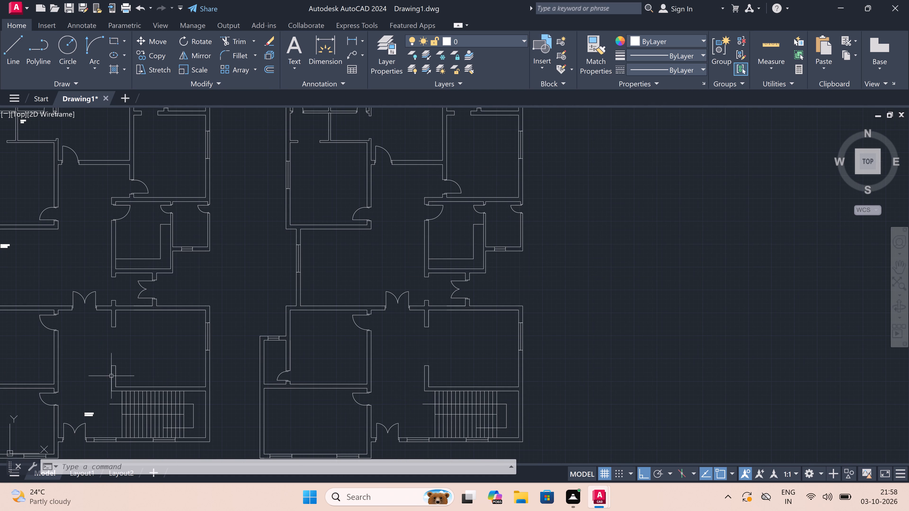
scroll(85, 379, up, 3)
scroll(85, 379, down, 4)
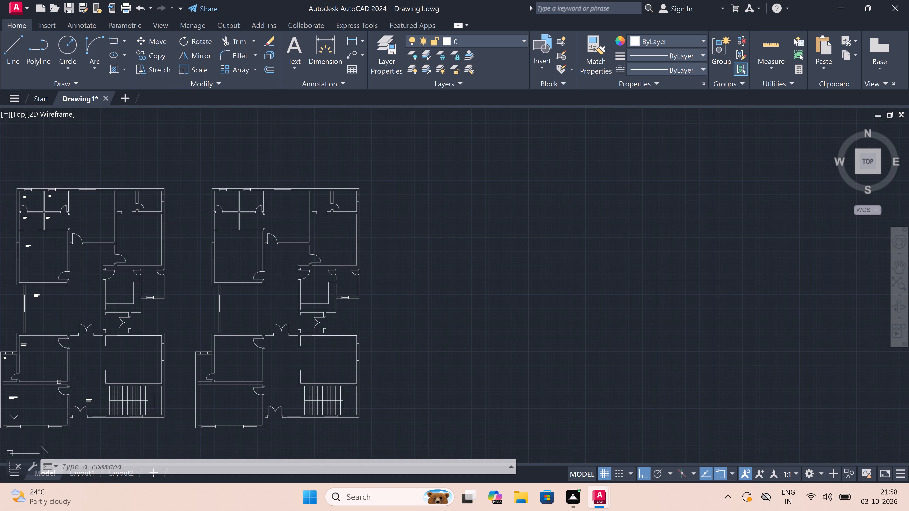
scroll(53, 385, up, 5)
scroll(53, 385, down, 5)
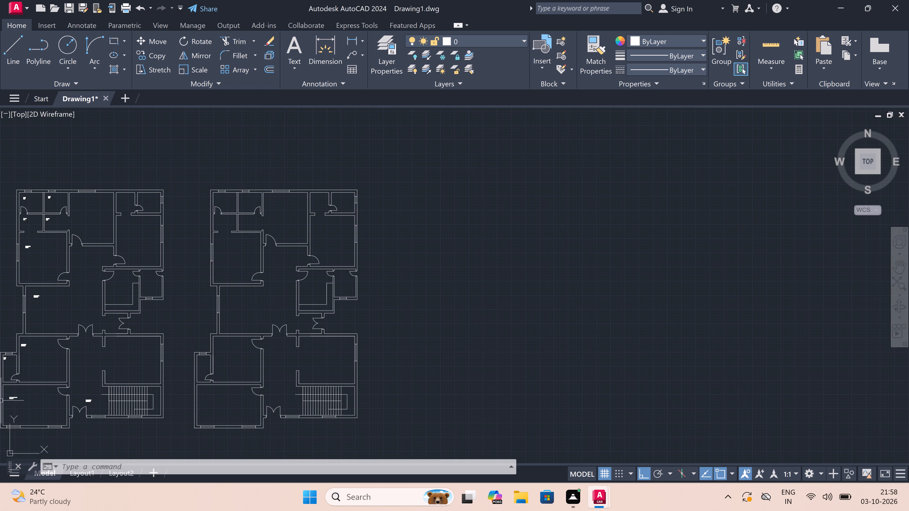
Create a multiline text in the passage north of the STAIR HALL label, beside the bedroom wall, with ENTRESS as its first line.
scroll(0, 402, up, 4)
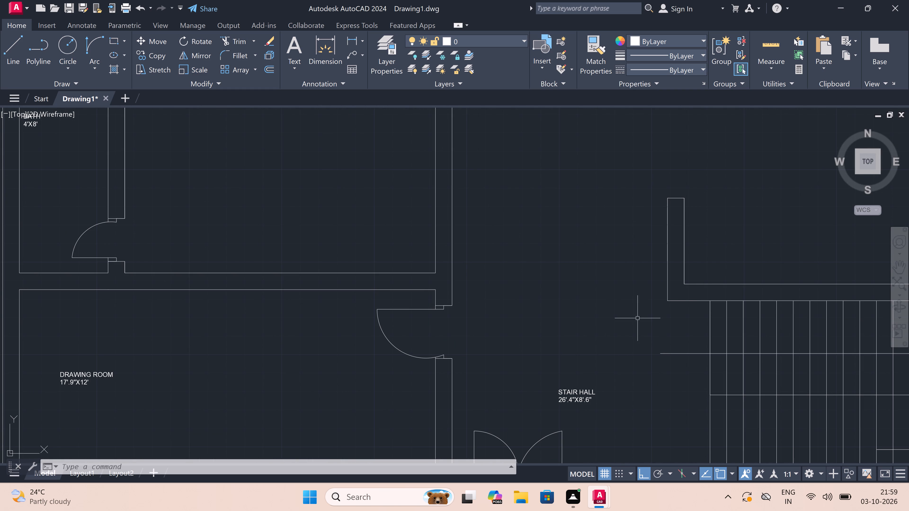
scroll(529, 253, down, 2)
scroll(521, 226, up, 1)
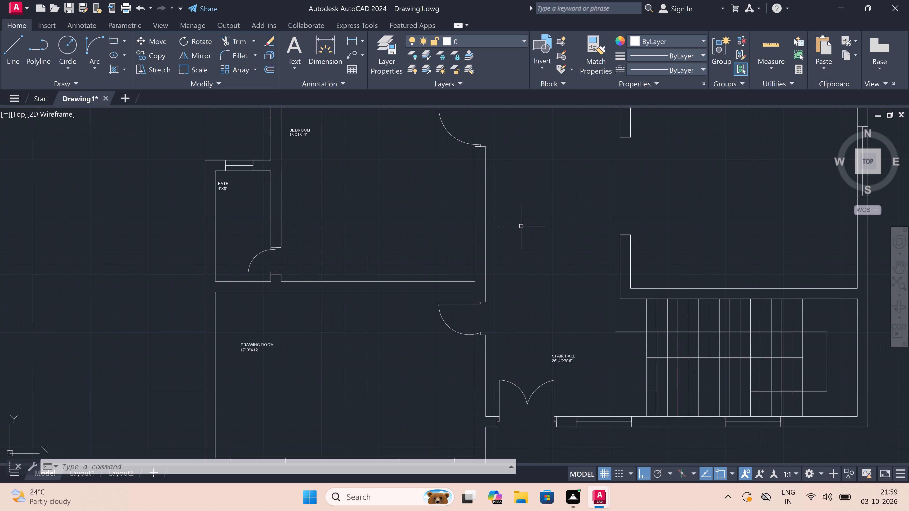
scroll(533, 203, up, 1)
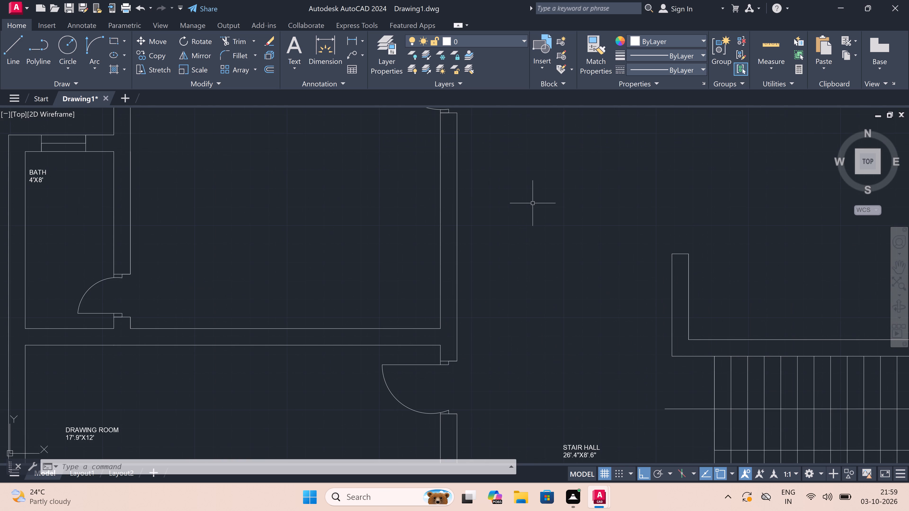
text(MT)
key(space)
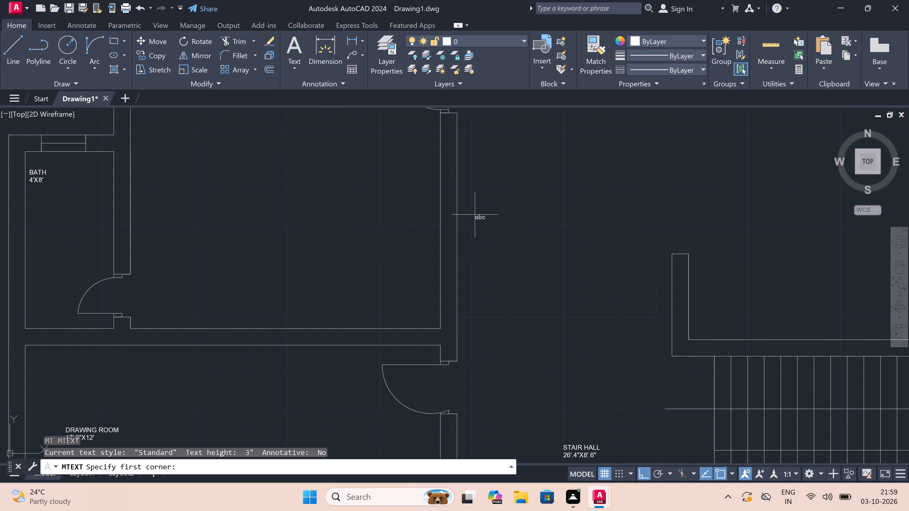
drag(473, 215, 488, 215)
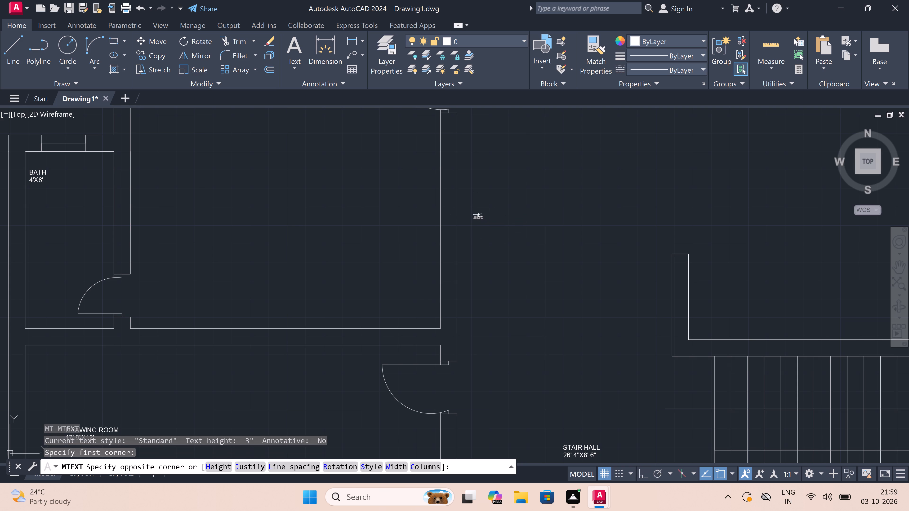
drag(488, 215, 631, 232)
drag(631, 232, 731, 231)
double_click(731, 231)
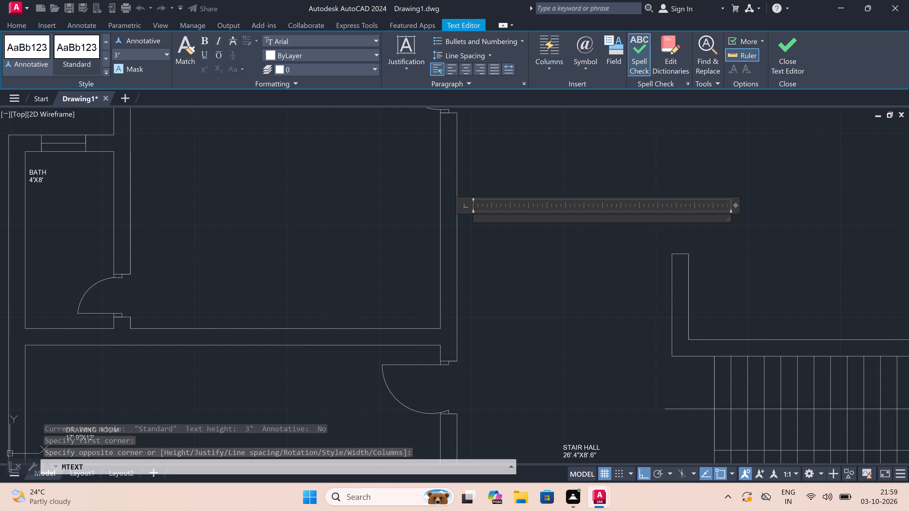
text(ENT)
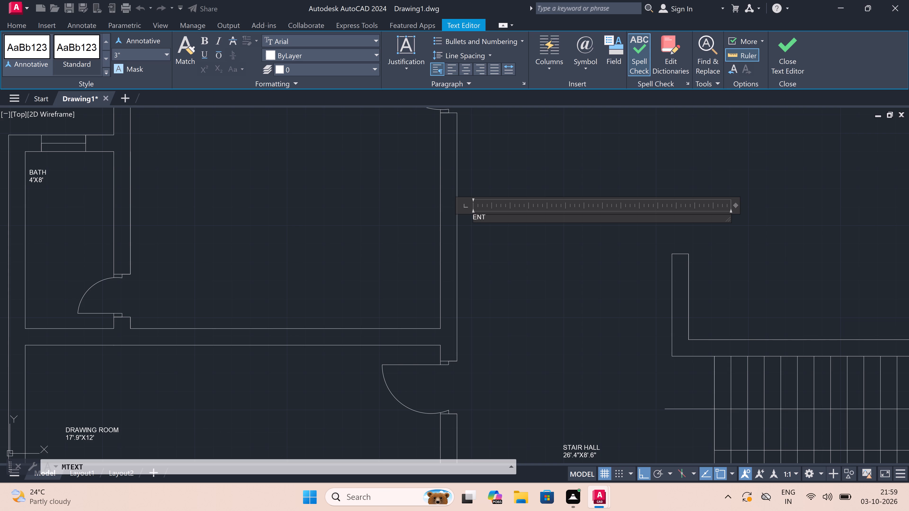
text(RESS)
Add LOBBY below ENTRESS, leaving one blank line between them and indenting it by two spaces.
key(Return)
key(Return)
key(space)
key(space)
key(l)
key(o)
text(BBY)
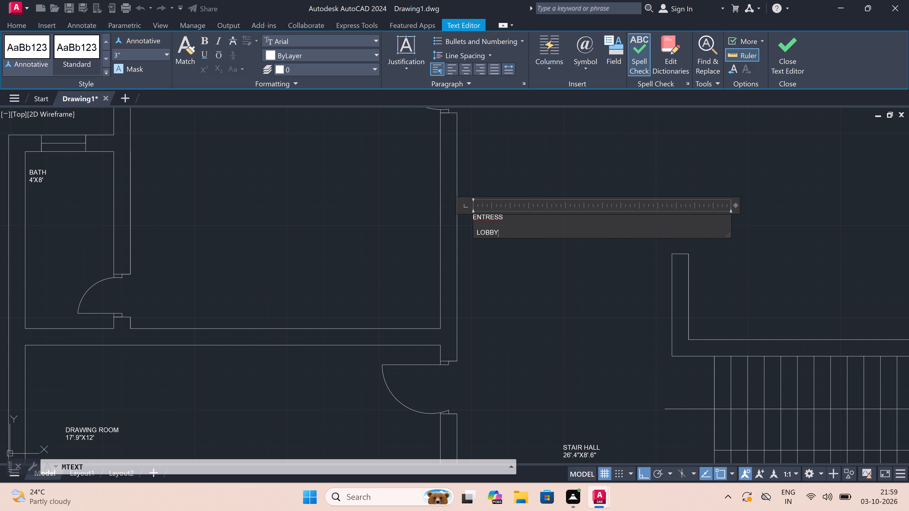
Add the width 7'.0" below LOBBY after a blank line, indented slightly further than LOBBY.
key(Return)
key(space)
key(space)
key(Return)
key(space)
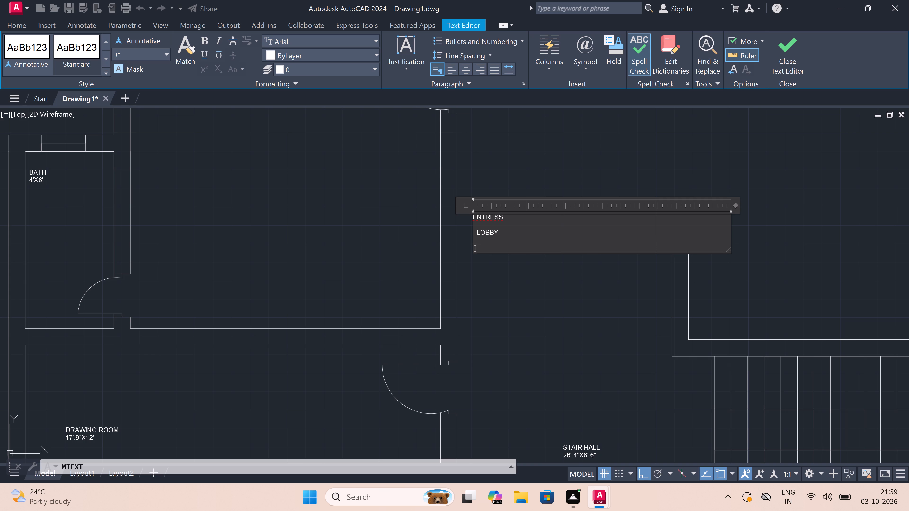
key(space)
key(7)
key(apostrophe)
key(period)
key(0)
key(shift+quotedbl)
click(476, 245)
click(476, 248)
key(space)
key(space)
Add WIDE below the 7'.0" line after a blank line, indented by three spaces to centre it under the width.
click(506, 246)
key(Return)
key(Return)
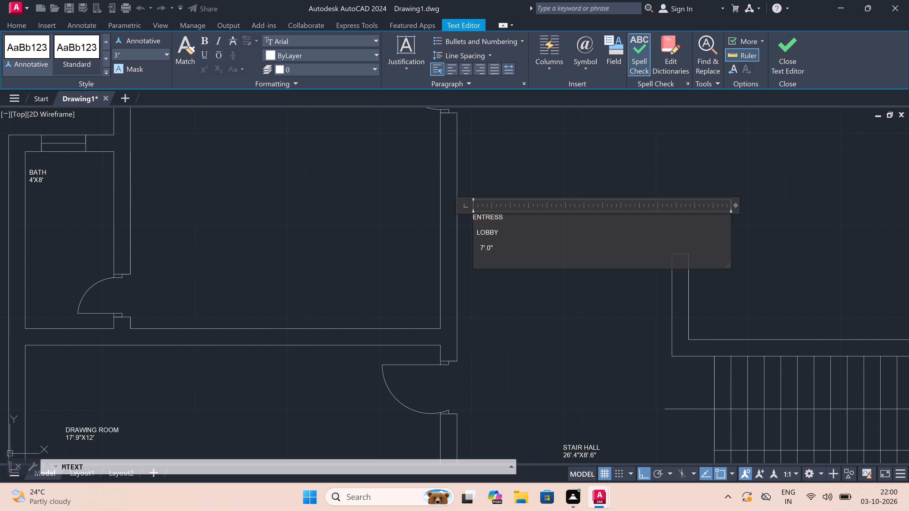
key(space)
key(space)
key(space)
key(BackSpace)
text(WI)
text(DE)
click(476, 260)
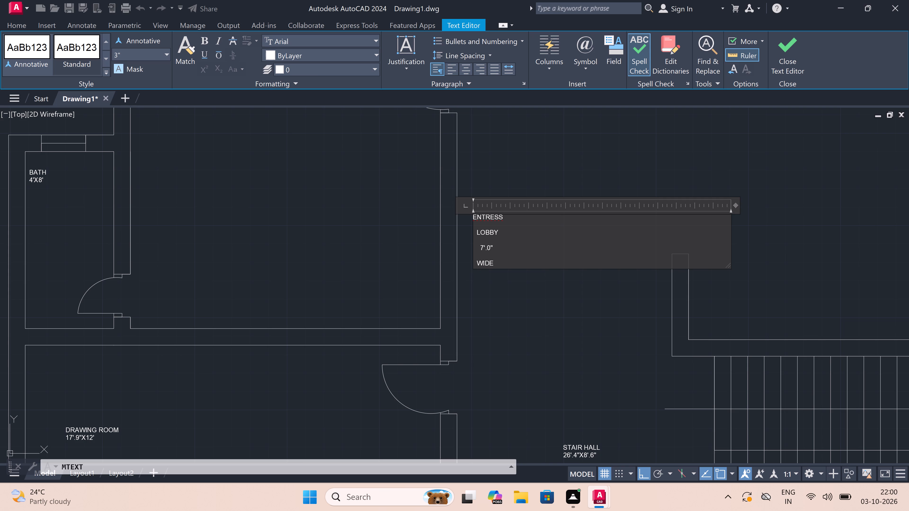
click(476, 262)
key(space)
Finish the ENTRESS LOBBY 7'.0" WIDE label and leave text editing.
click(501, 298)
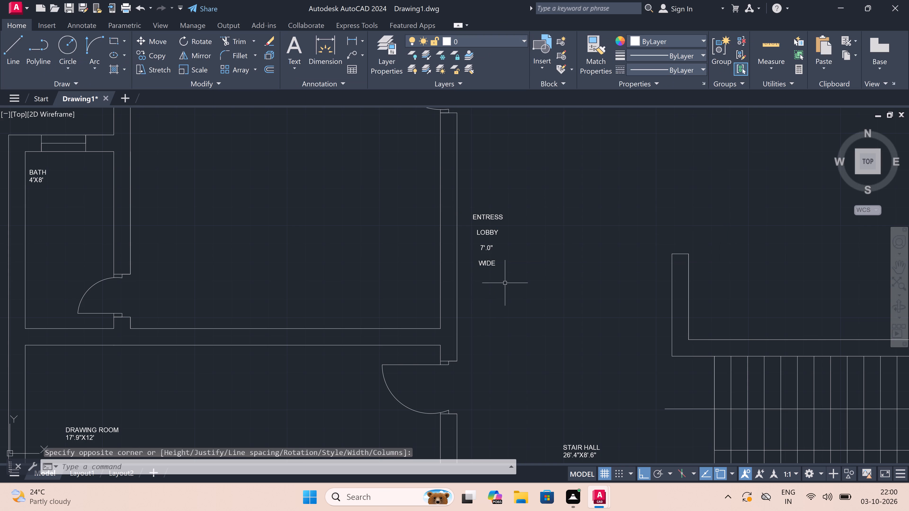
Look over the floor plan for the next room without a label.
scroll(504, 278, down, 2)
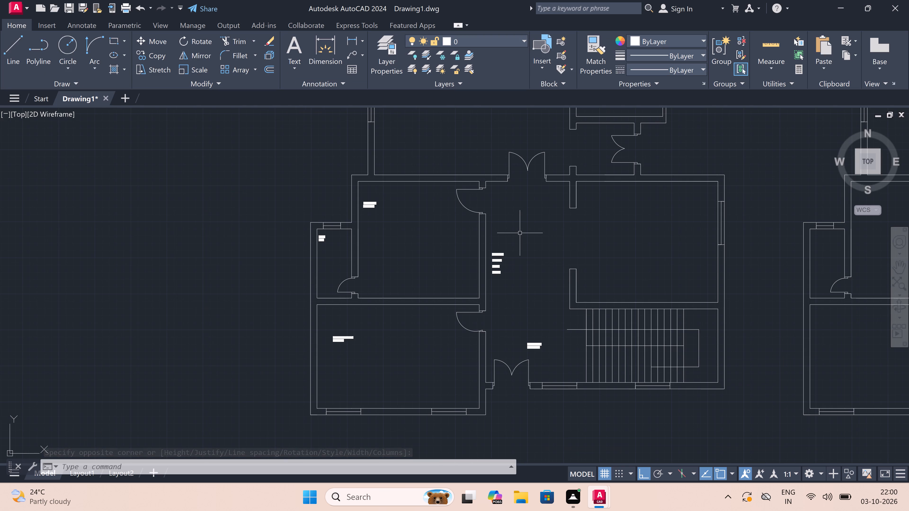
scroll(520, 231, down, 1)
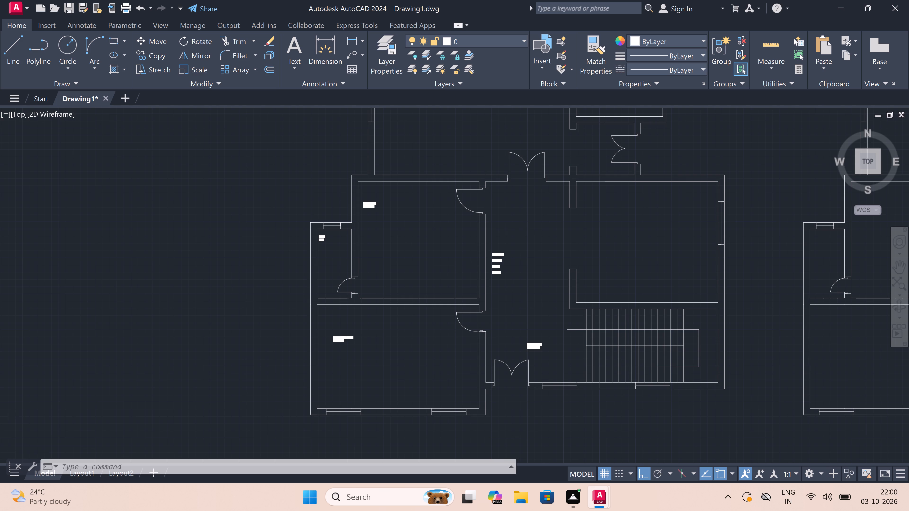
scroll(520, 231, down, 2)
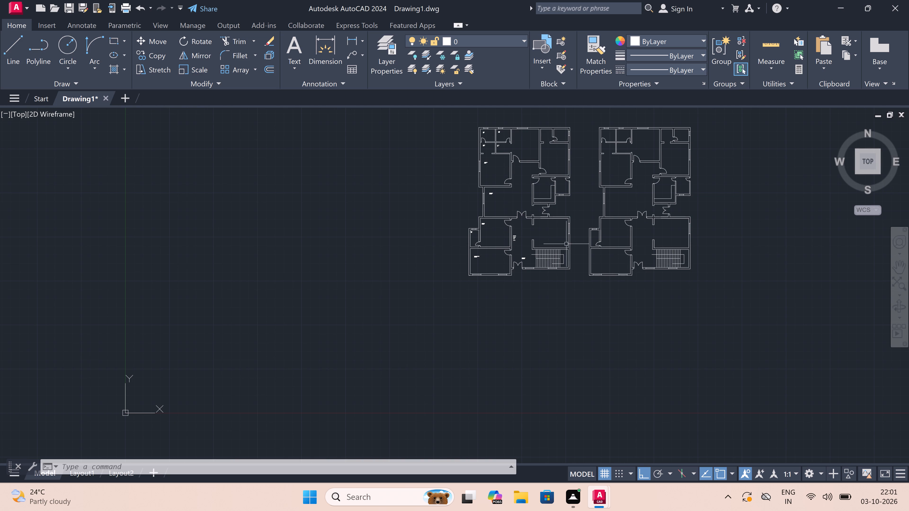
scroll(550, 235, up, 4)
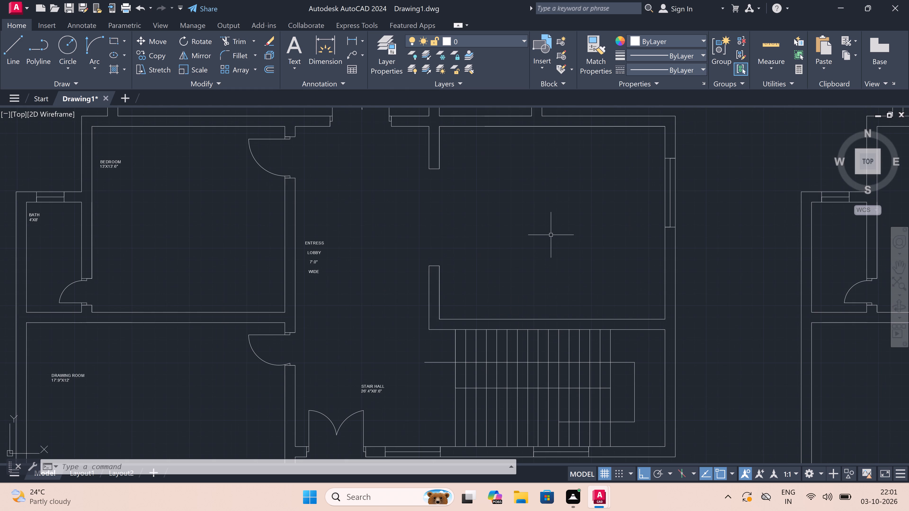
scroll(547, 224, down, 3)
scroll(546, 211, up, 1)
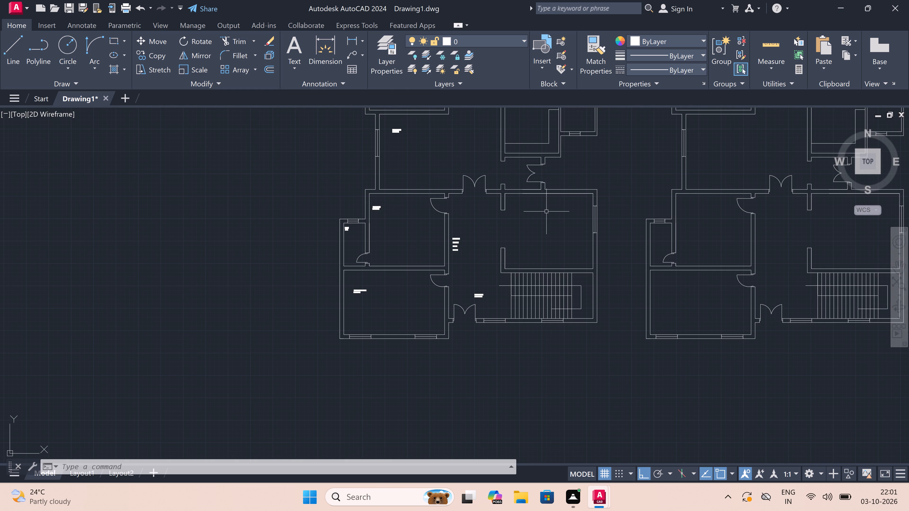
scroll(546, 211, up, 2)
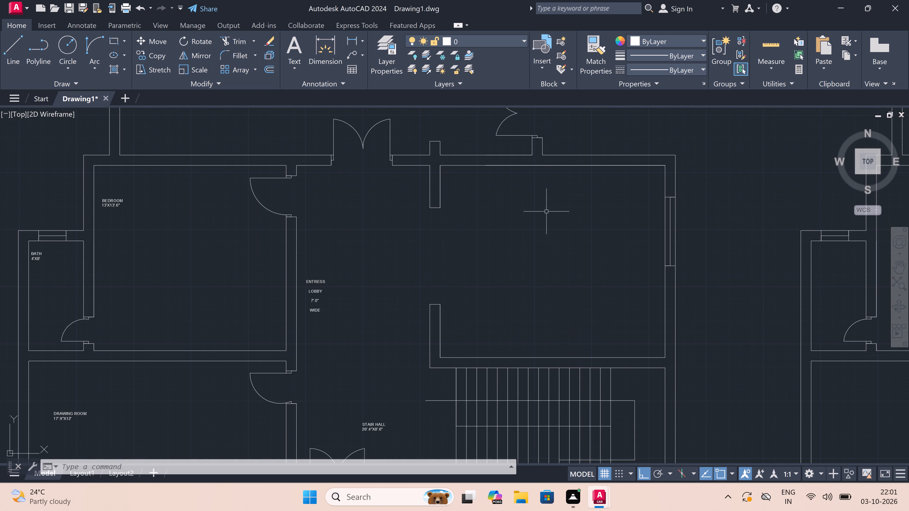
scroll(546, 211, up, 1)
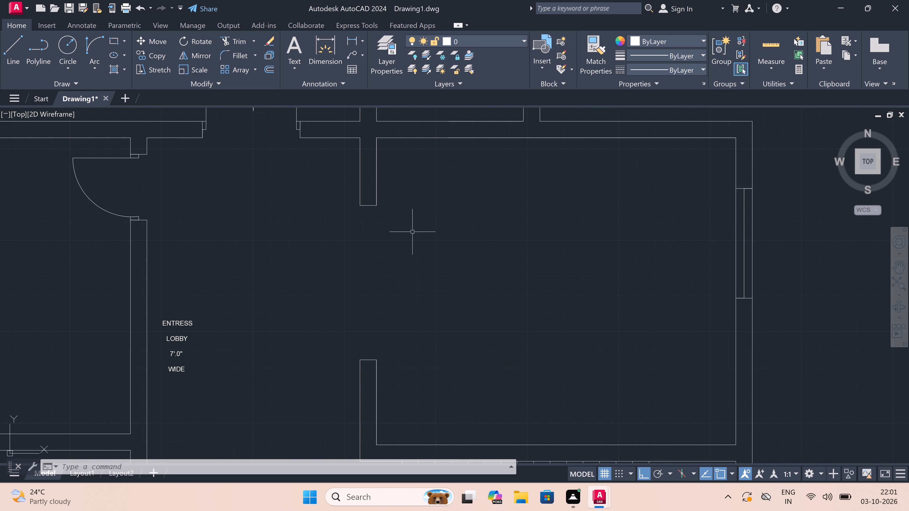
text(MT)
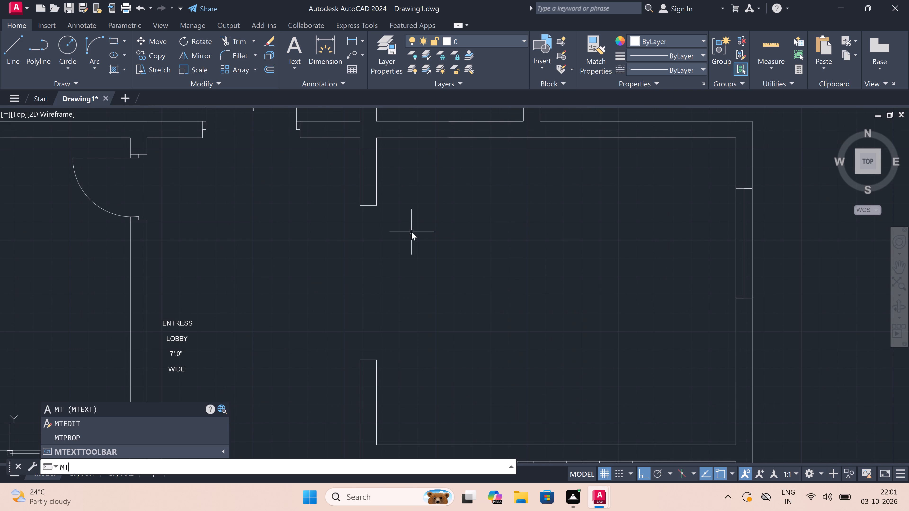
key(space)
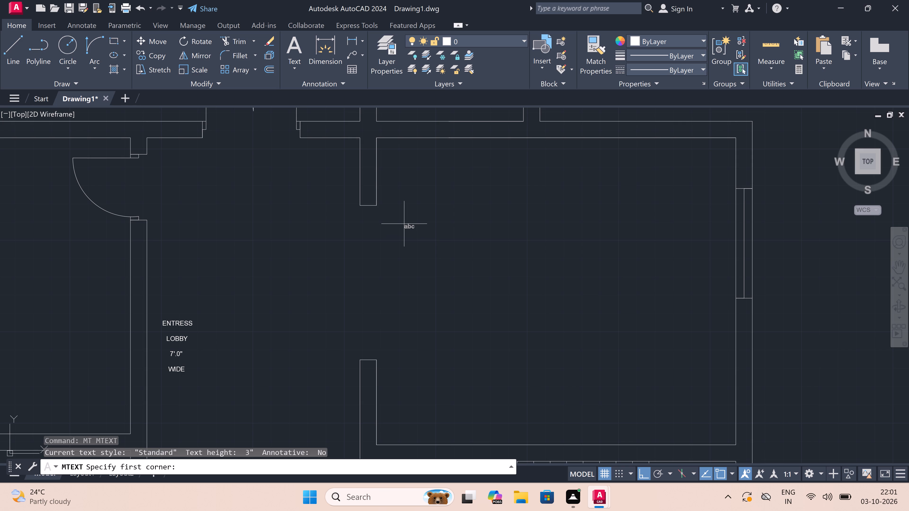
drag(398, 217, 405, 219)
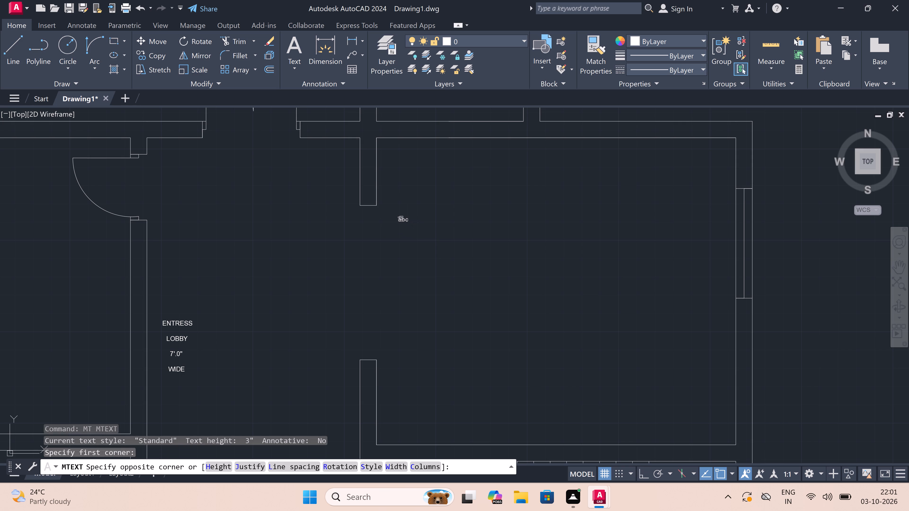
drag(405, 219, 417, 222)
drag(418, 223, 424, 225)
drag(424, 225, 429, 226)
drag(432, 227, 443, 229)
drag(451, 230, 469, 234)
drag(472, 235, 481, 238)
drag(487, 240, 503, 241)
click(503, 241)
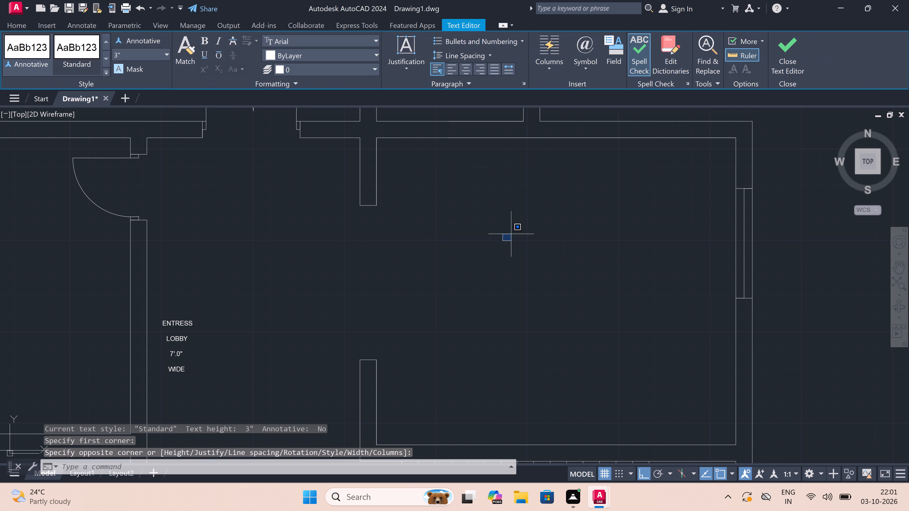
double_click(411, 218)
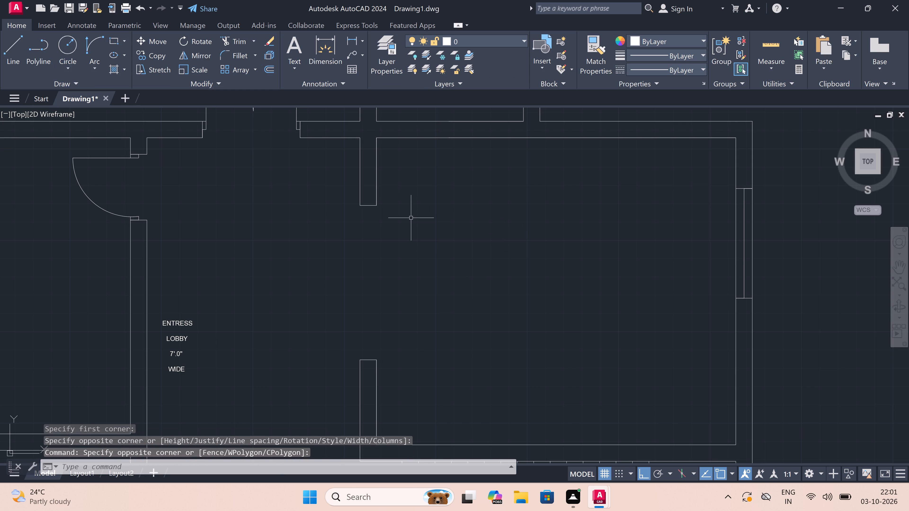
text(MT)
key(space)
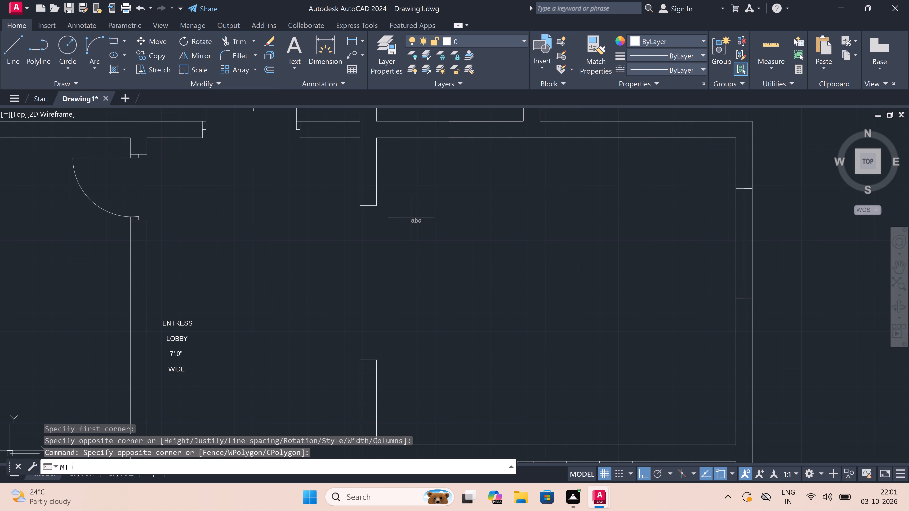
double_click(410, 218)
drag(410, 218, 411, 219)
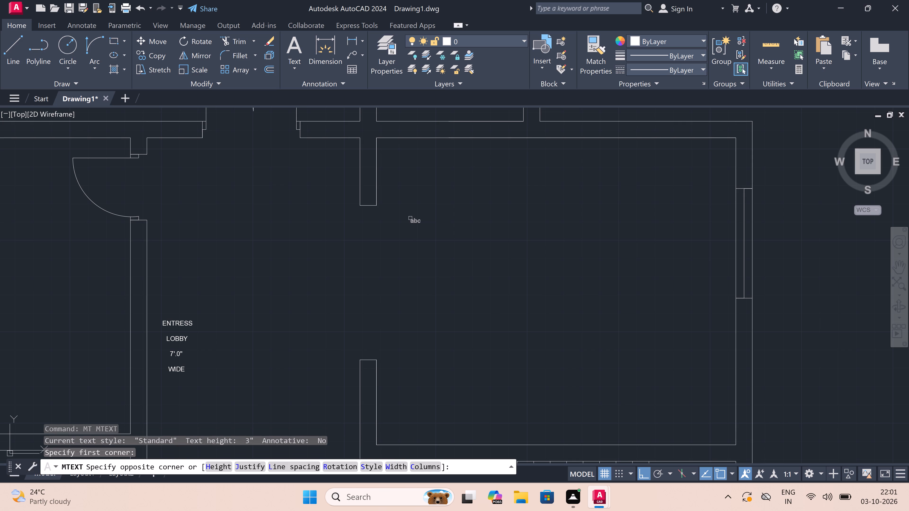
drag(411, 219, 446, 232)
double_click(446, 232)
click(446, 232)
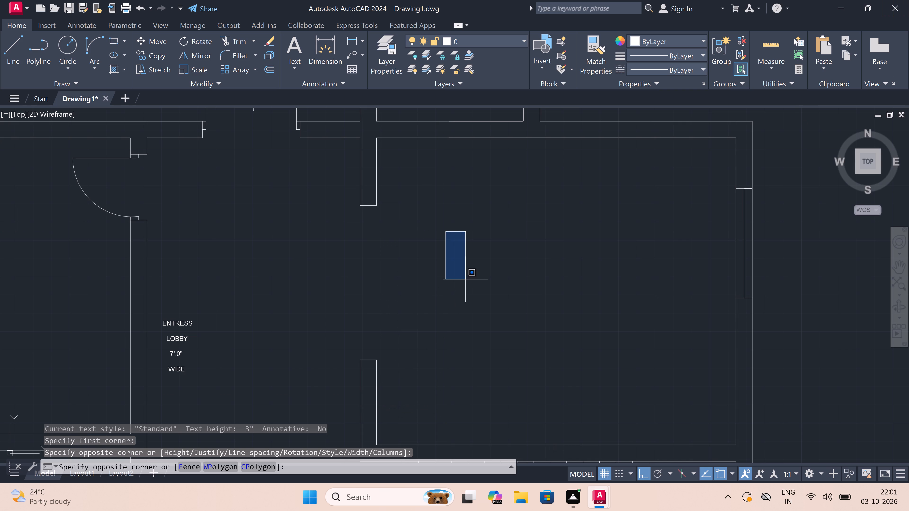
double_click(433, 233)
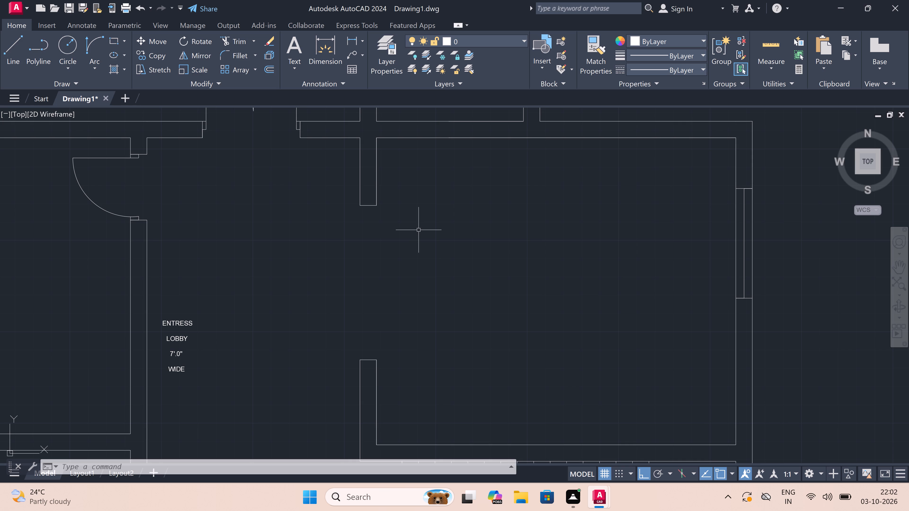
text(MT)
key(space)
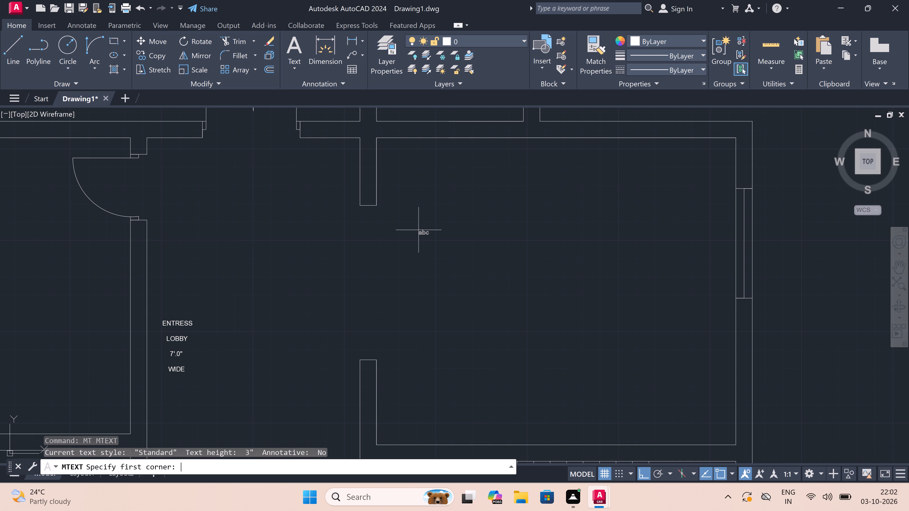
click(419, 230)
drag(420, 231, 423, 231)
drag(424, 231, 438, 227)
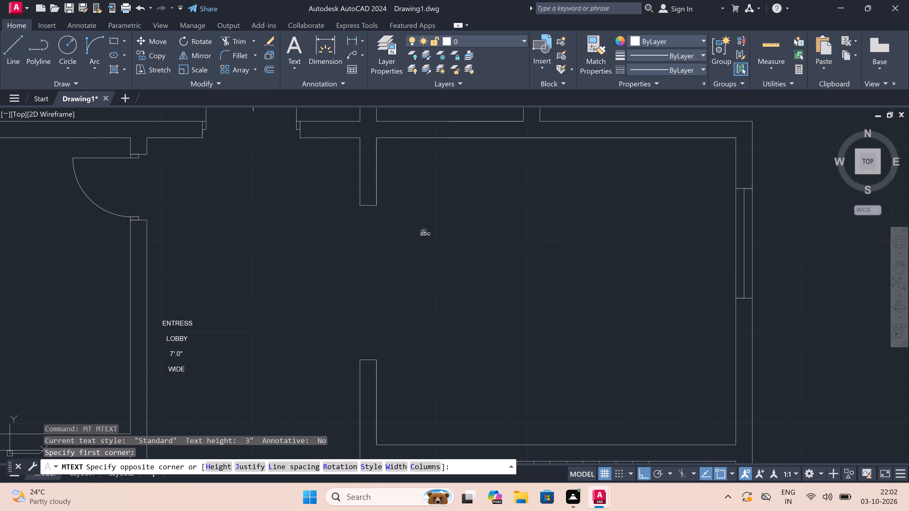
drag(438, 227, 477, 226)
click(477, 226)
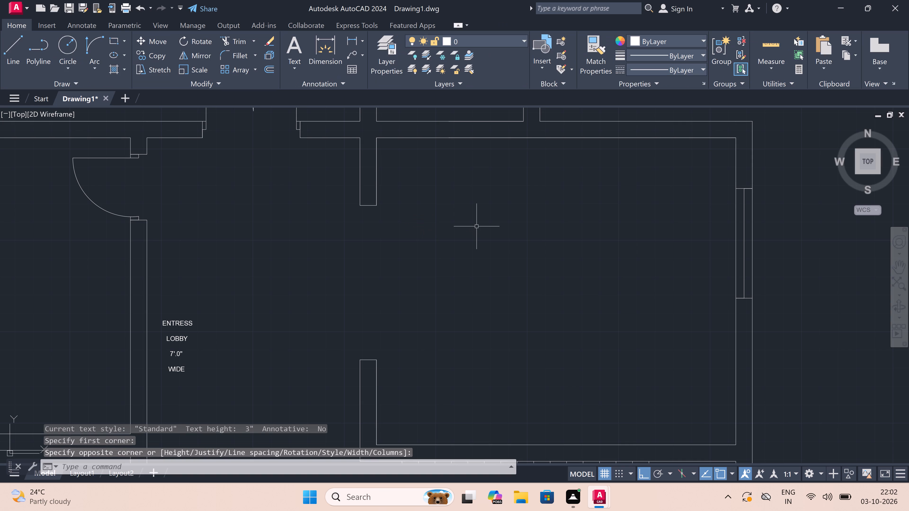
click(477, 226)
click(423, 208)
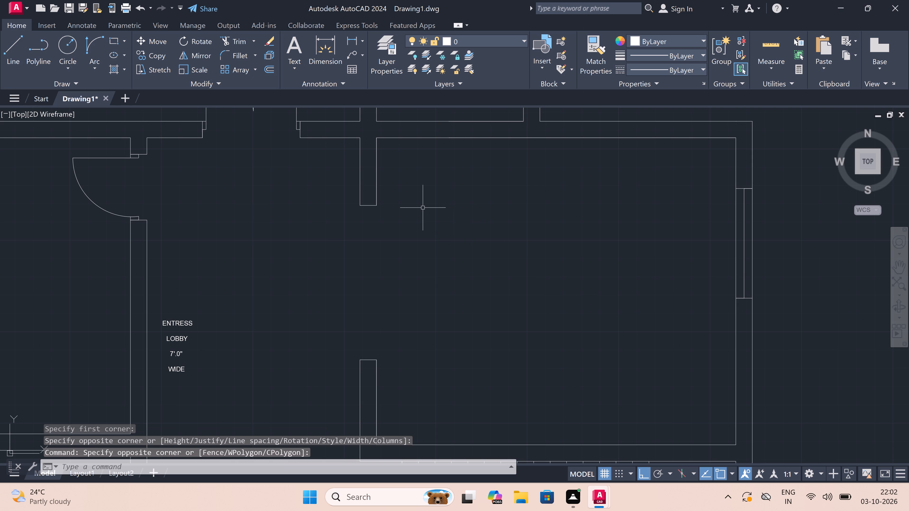
Create a multiline text in the large room east of the entrance lobby, north of the staircase, with HALL as its first line.
text(MT)
key(space)
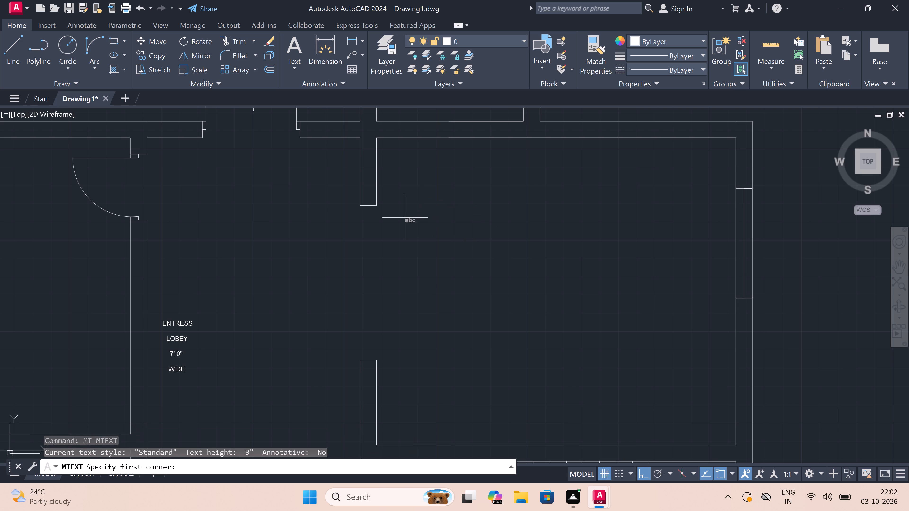
drag(405, 218, 459, 242)
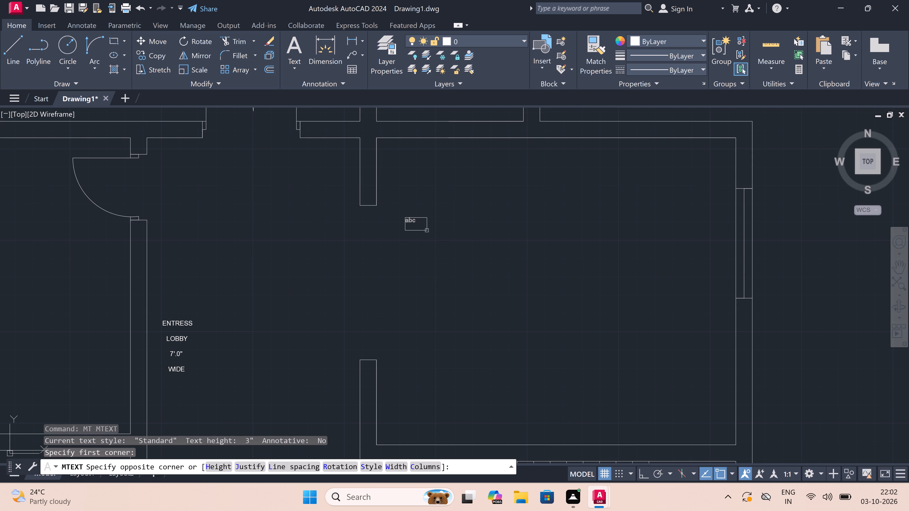
drag(459, 242, 625, 250)
drag(625, 250, 691, 249)
drag(691, 249, 707, 245)
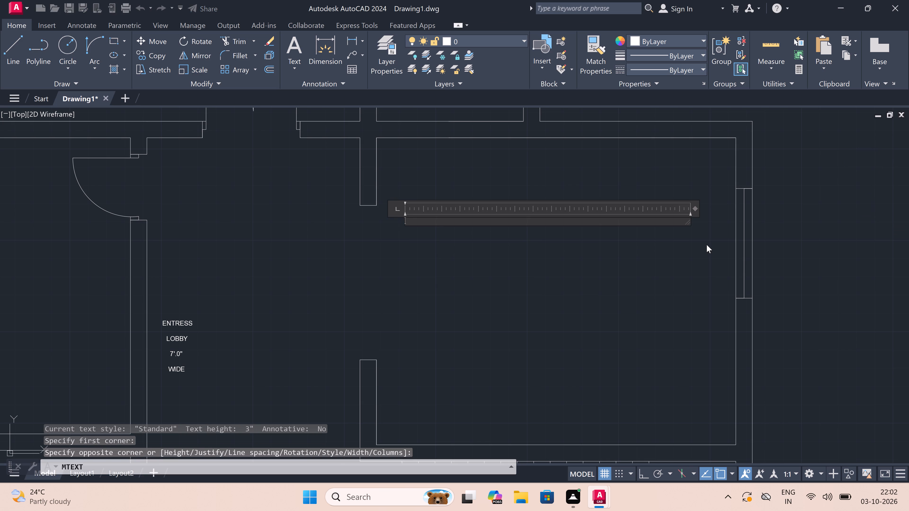
drag(707, 245, 706, 245)
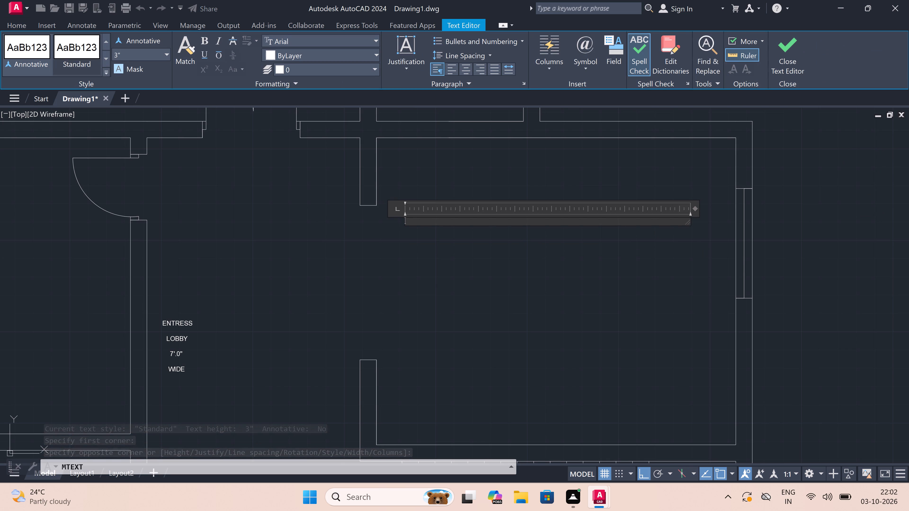
text(HALL)
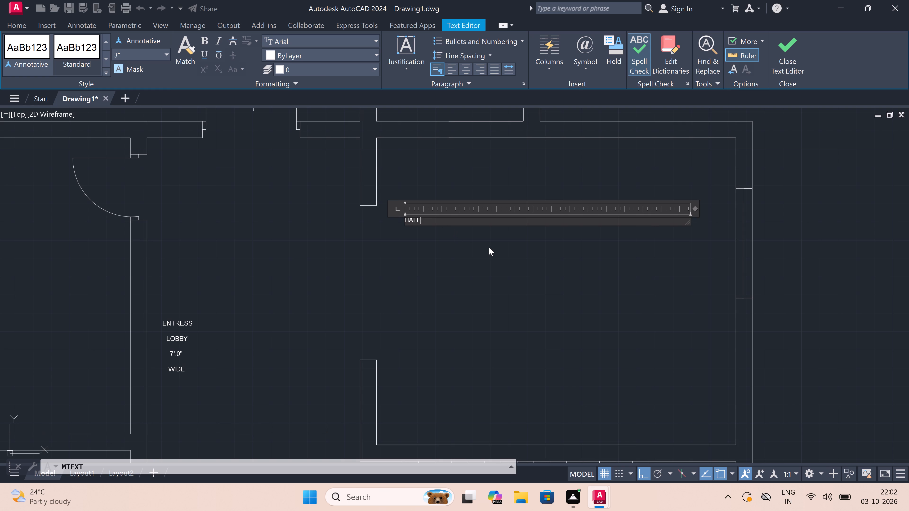
Add the dimensions 18'.6"X14' on the line directly below HALL.
key(Return)
text(18)
text('.)
key(6)
key(shift+quotedbl)
key(x)
text(14)
key(apostrophe)
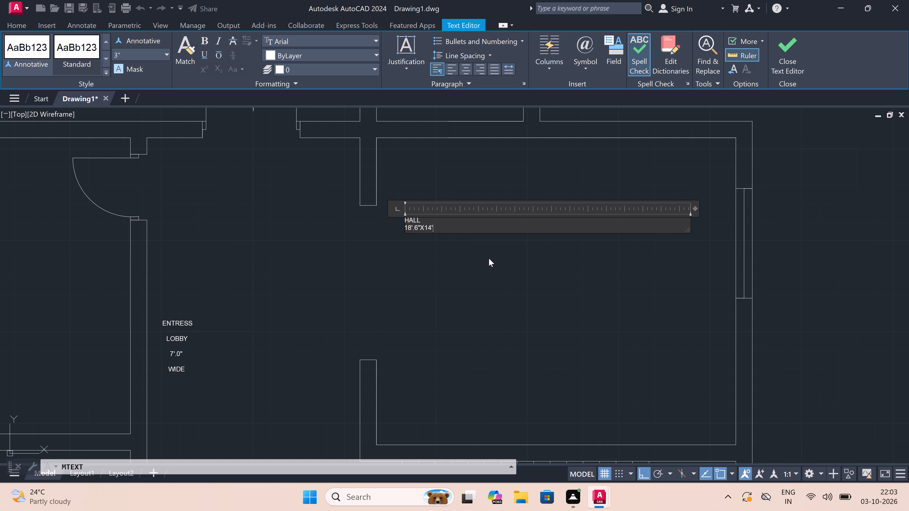
Finish the HALL 18'.6"X14' label and leave text editing.
double_click(473, 249)
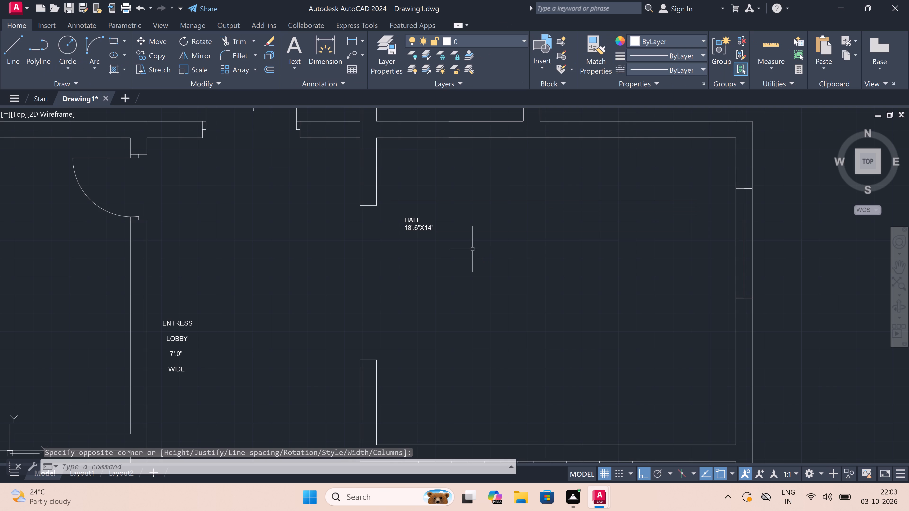
Start a multiline text in the small space north of the hall, beside the east double door, and widen its text frame.
scroll(465, 258, up, 2)
scroll(465, 258, down, 5)
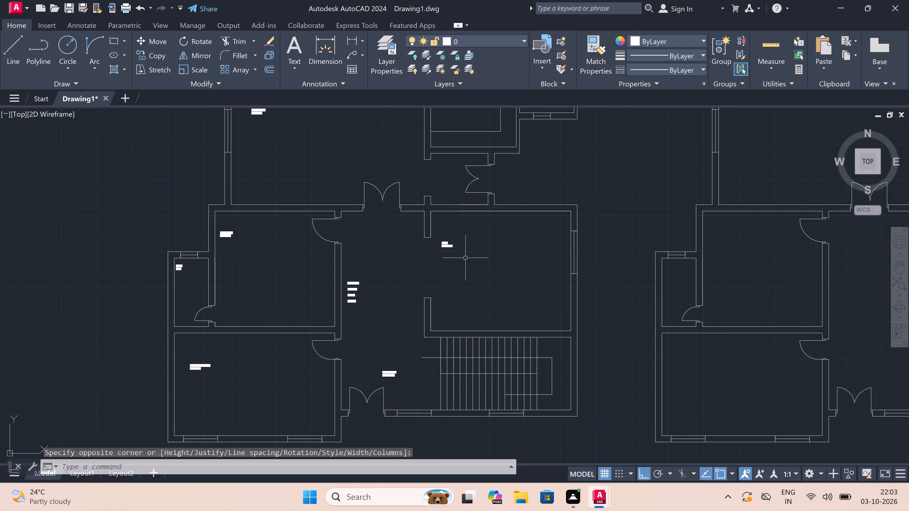
scroll(465, 257, down, 1)
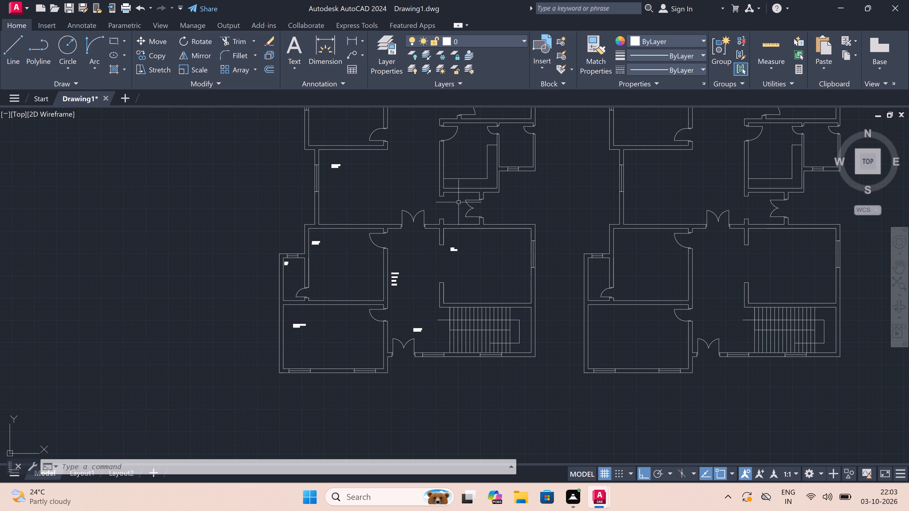
scroll(459, 202, up, 3)
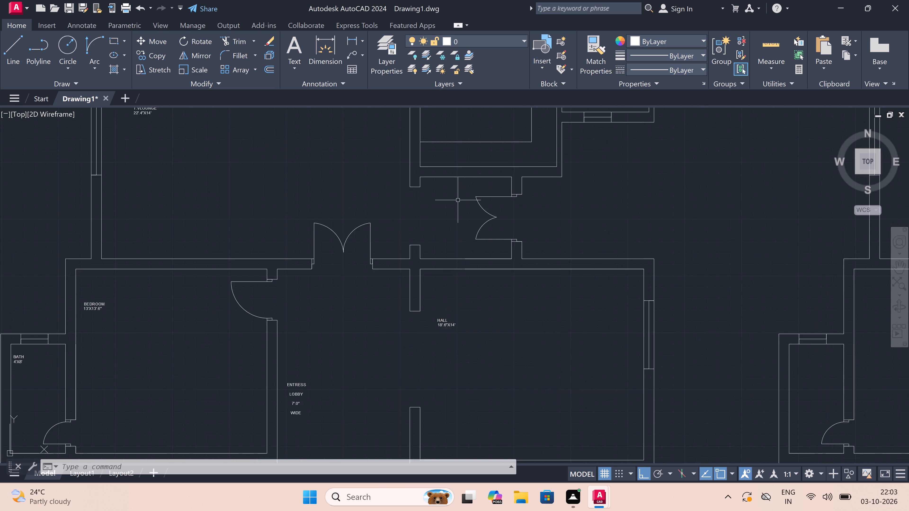
scroll(458, 200, up, 1)
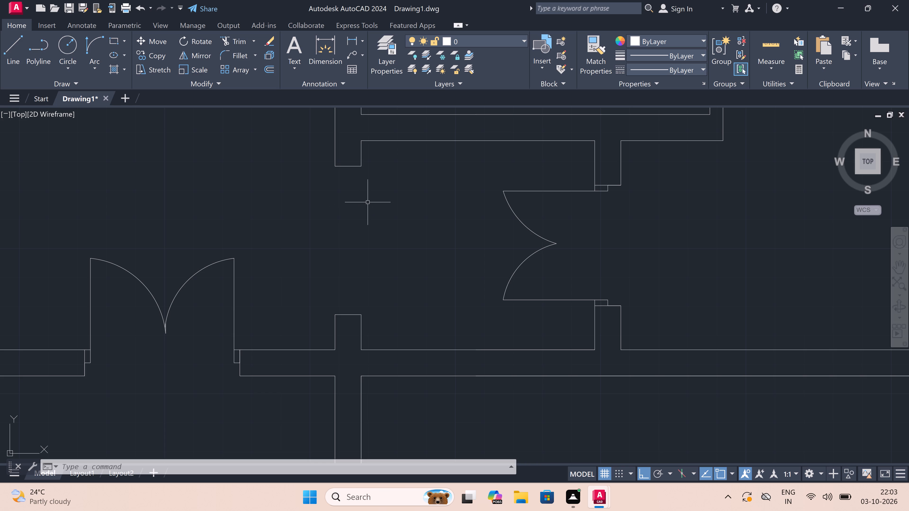
text(MT)
key(space)
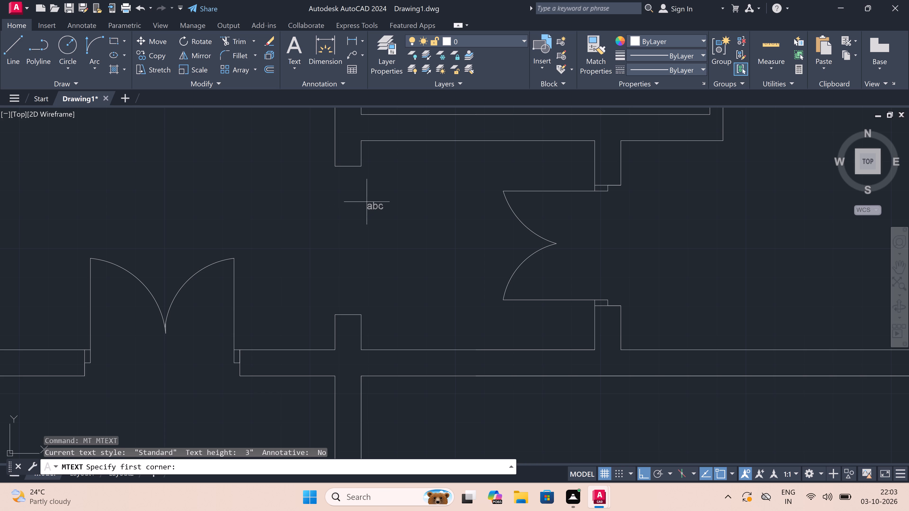
double_click(367, 202)
drag(367, 202, 379, 213)
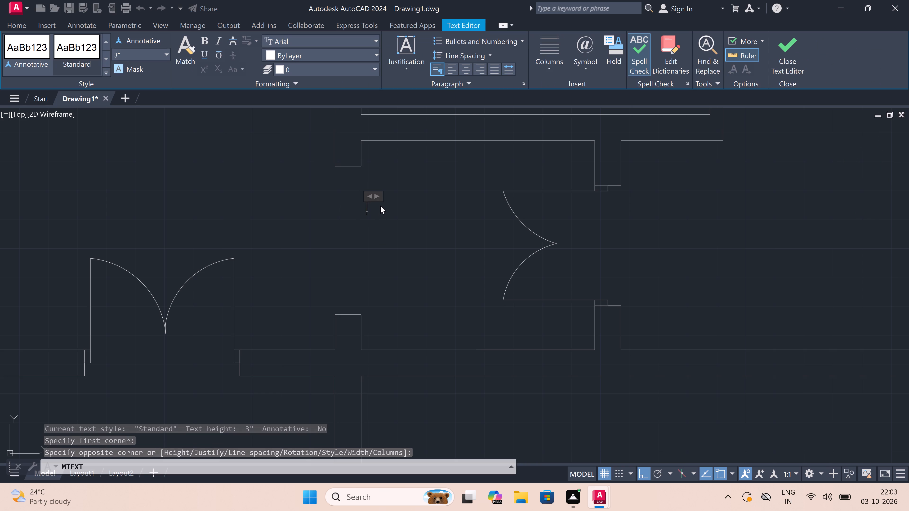
double_click(379, 194)
drag(379, 193, 389, 192)
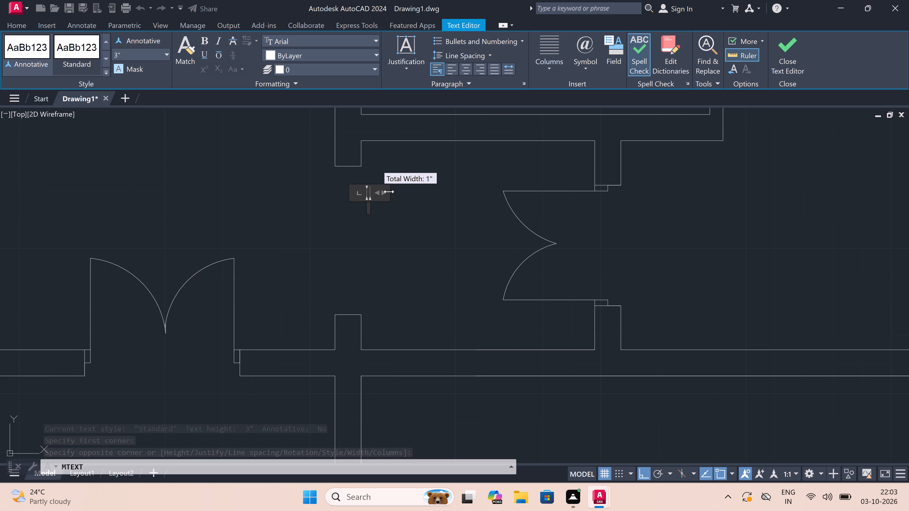
drag(389, 192, 572, 198)
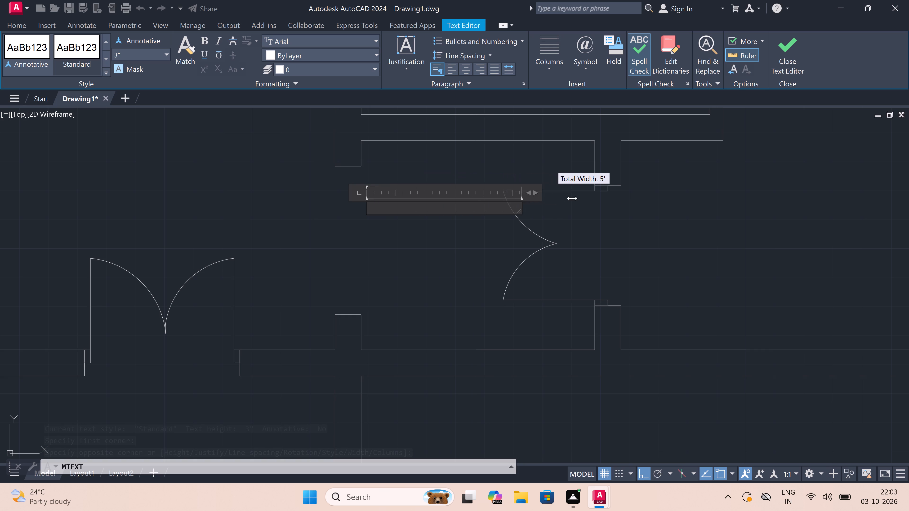
drag(572, 198, 575, 198)
double_click(575, 198)
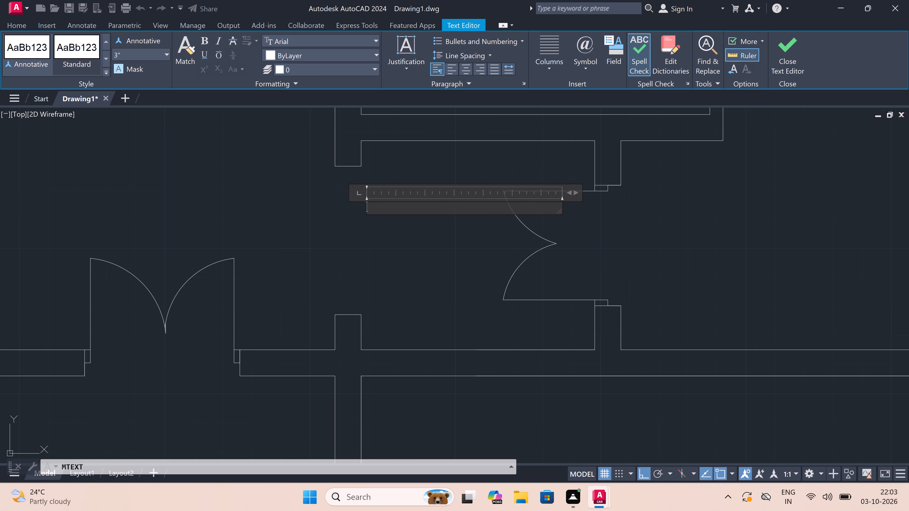
Enter ENTREES as the first line of the new label.
text(ENTE)
key(BackSpace)
text(RENCE)
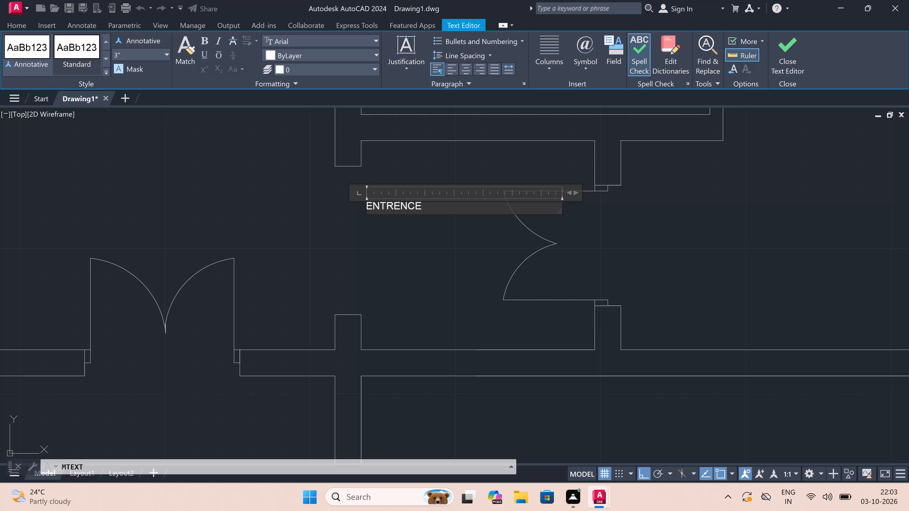
key(BackSpace)
key(BackSpace)
key(BackSpace)
key(e)
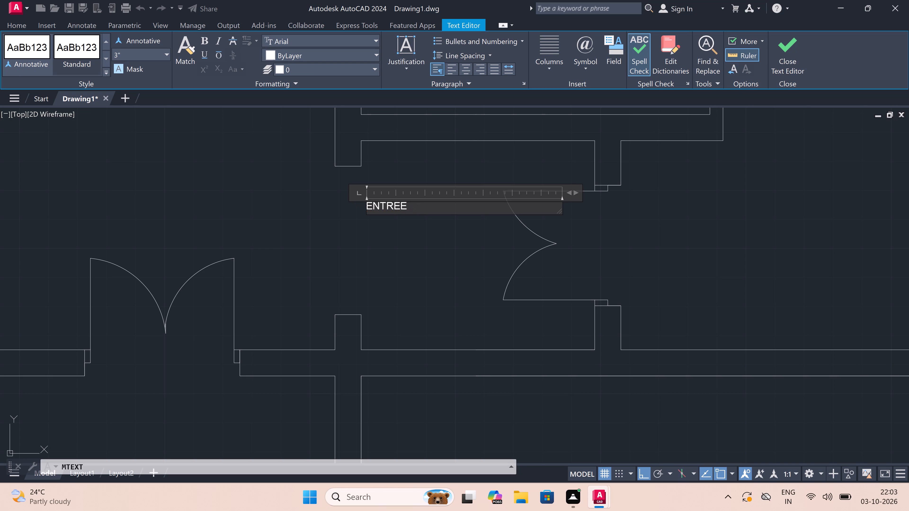
key(s)
Add LOBBY on the second line, indented by two spaces so it sits centred below ENTREES.
key(Return)
key(space)
text(LO)
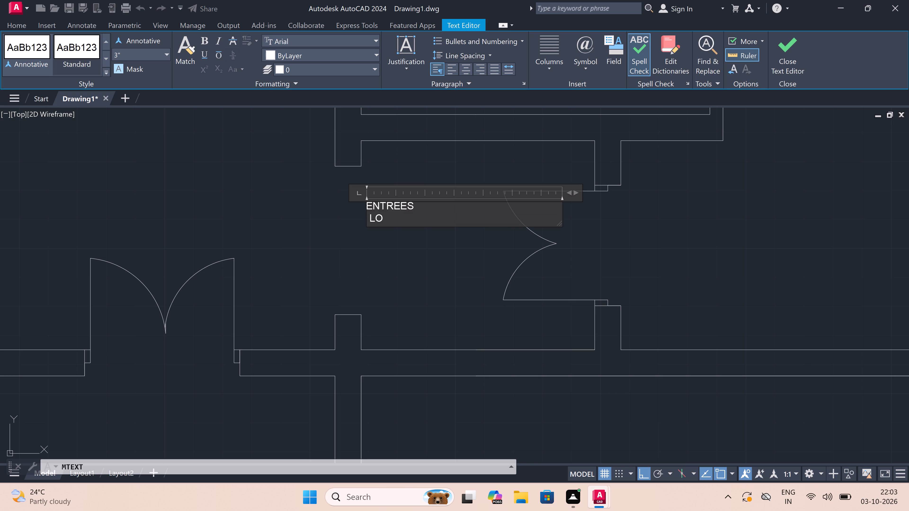
text(BBY)
click(368, 218)
key(space)
key(space)
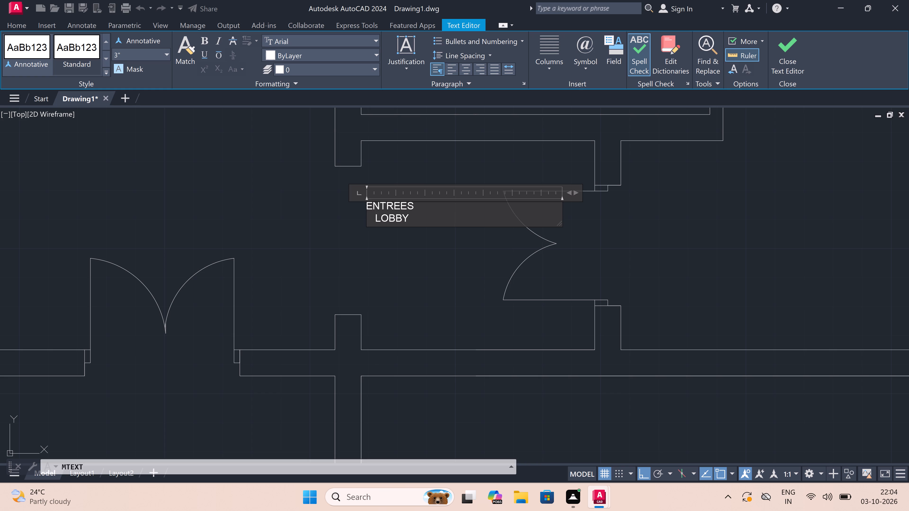
key(BackSpace)
Add the dimensions 8'X6' on a third line, indented by three spaces, and leave text editing.
click(420, 218)
key(Return)
key(space)
key(space)
key(space)
key(8)
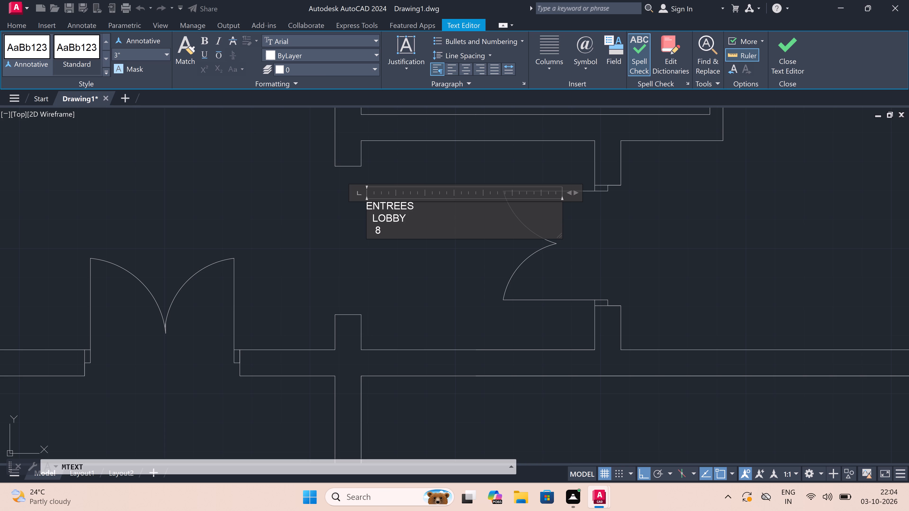
key(apostrophe)
key(x)
key(6)
key(apostrophe)
click(421, 247)
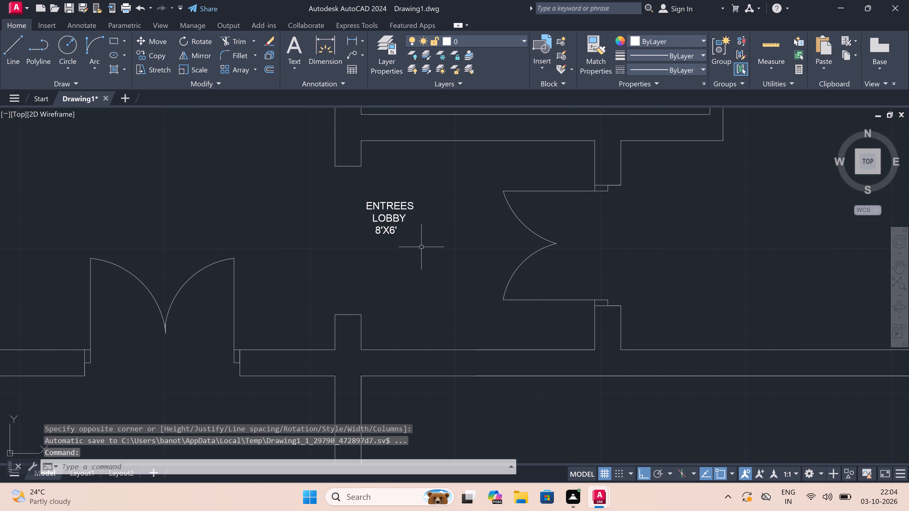
Start a multiline text in the room with the L-shaped counter, north of the entrance lobby, with a wide text frame.
scroll(416, 262, down, 3)
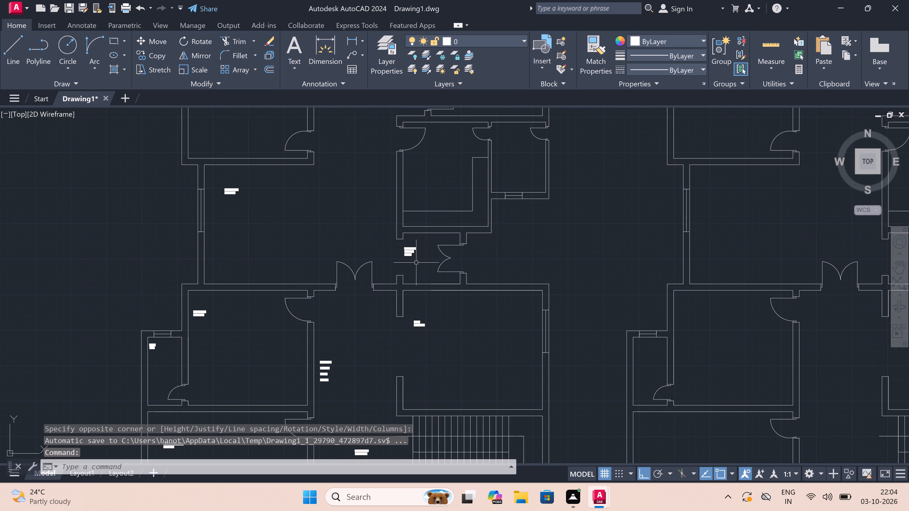
scroll(416, 263, down, 1)
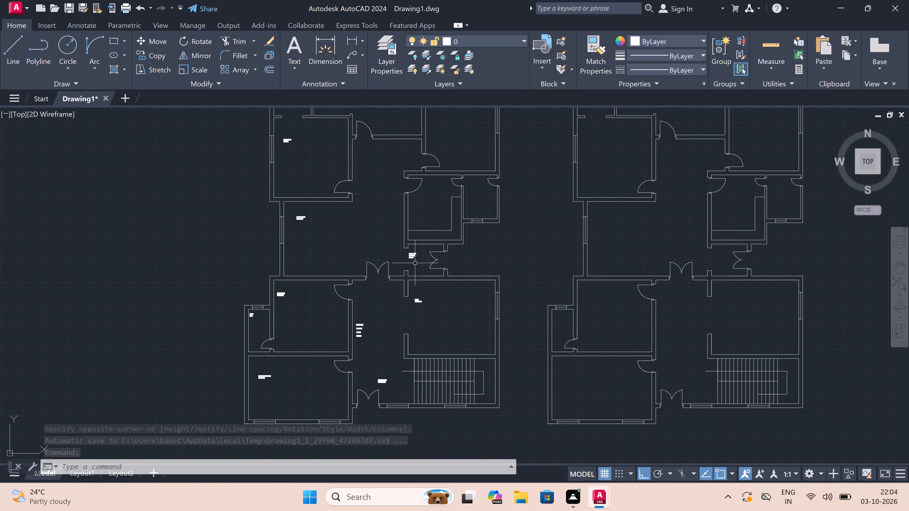
scroll(438, 203, up, 4)
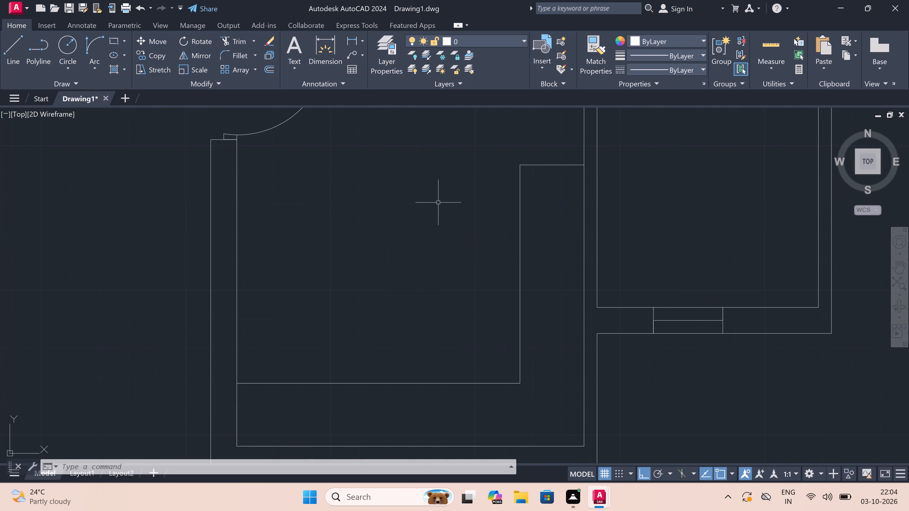
scroll(437, 204, down, 1)
scroll(379, 227, up, 1)
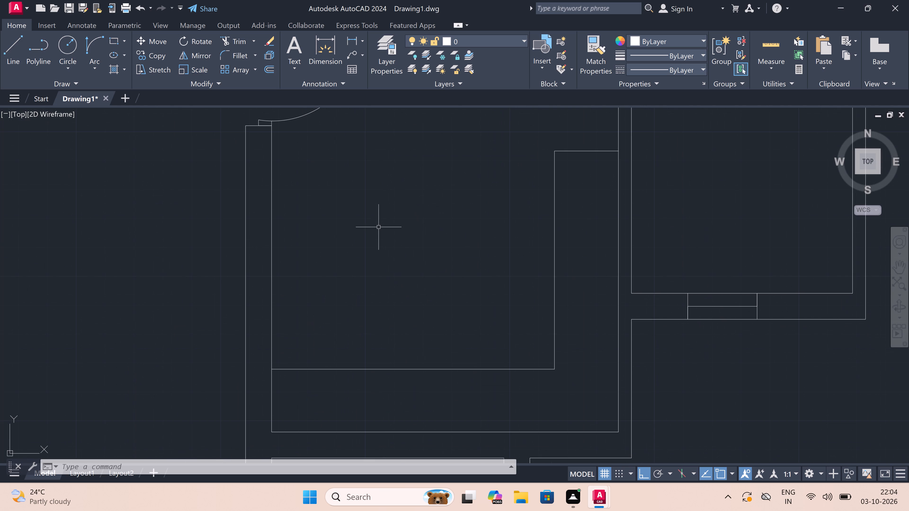
scroll(378, 227, up, 1)
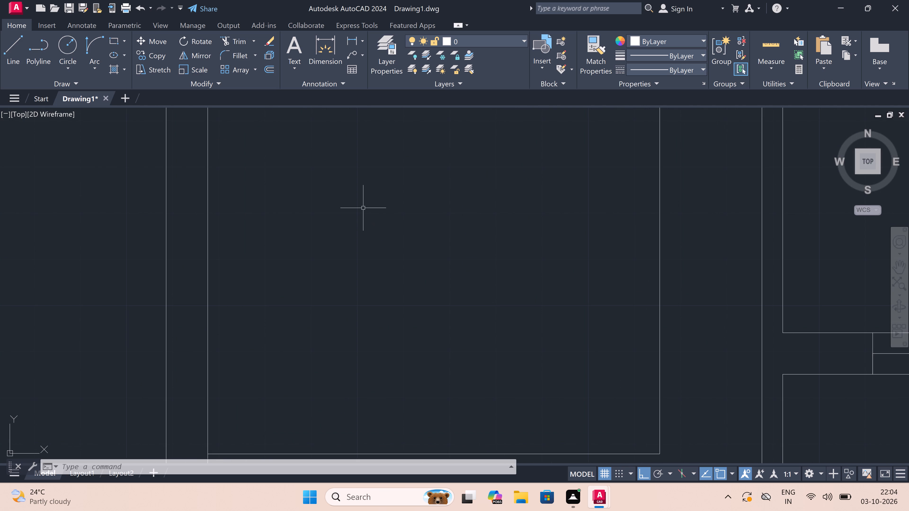
scroll(325, 171, down, 3)
scroll(337, 152, up, 3)
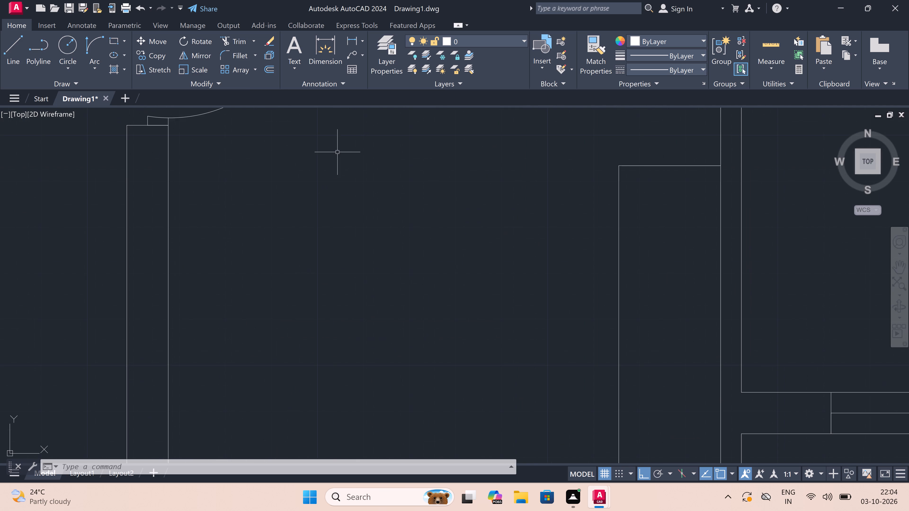
scroll(337, 152, down, 3)
scroll(337, 152, up, 3)
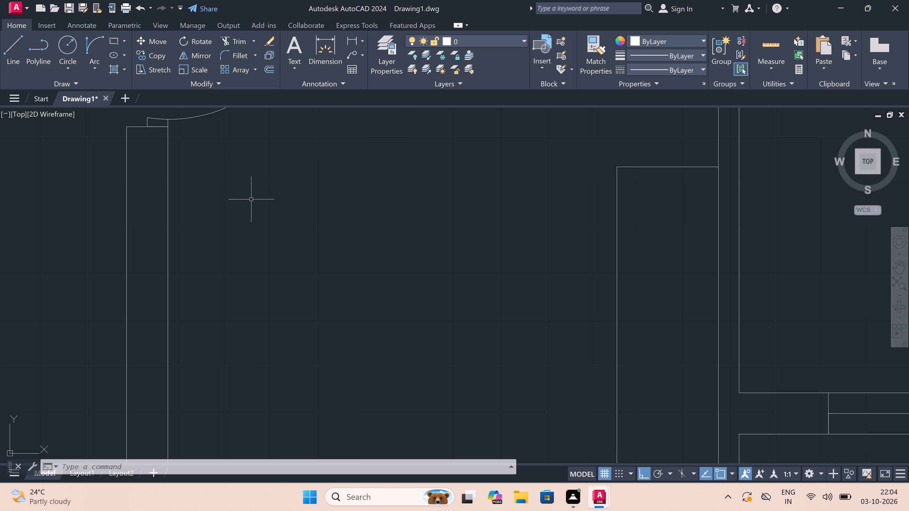
key(m)
text(T)
key(space)
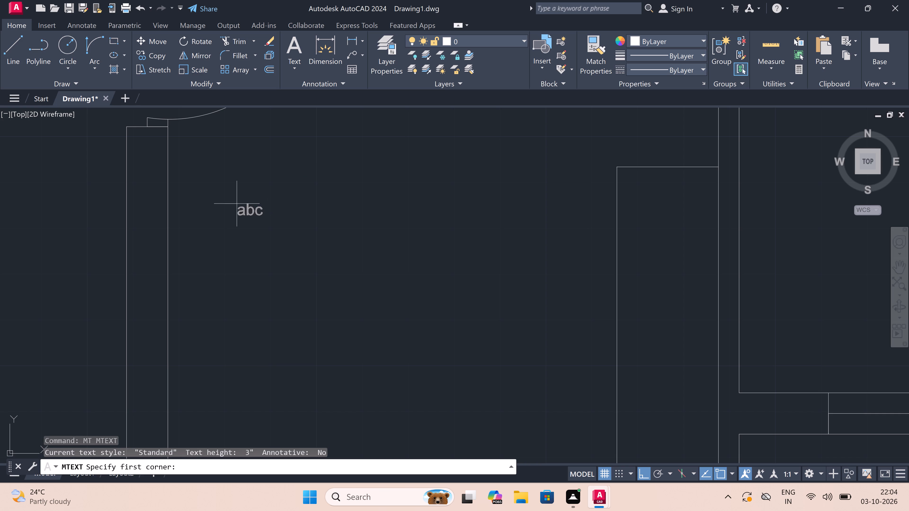
drag(219, 205, 261, 229)
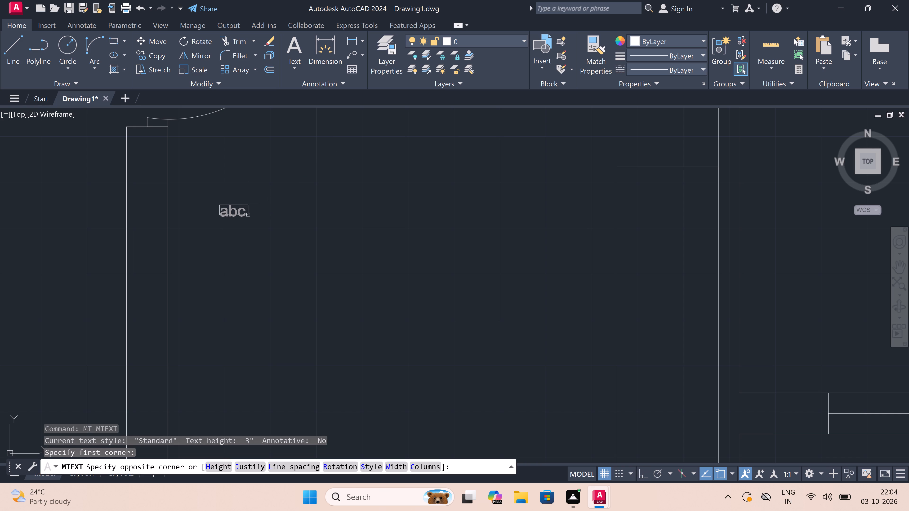
drag(261, 229, 491, 233)
drag(491, 233, 544, 224)
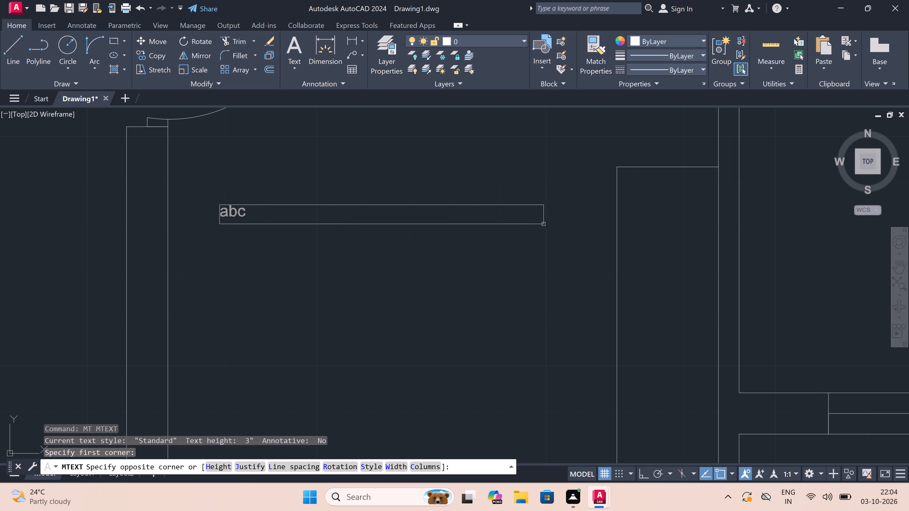
drag(544, 224, 545, 224)
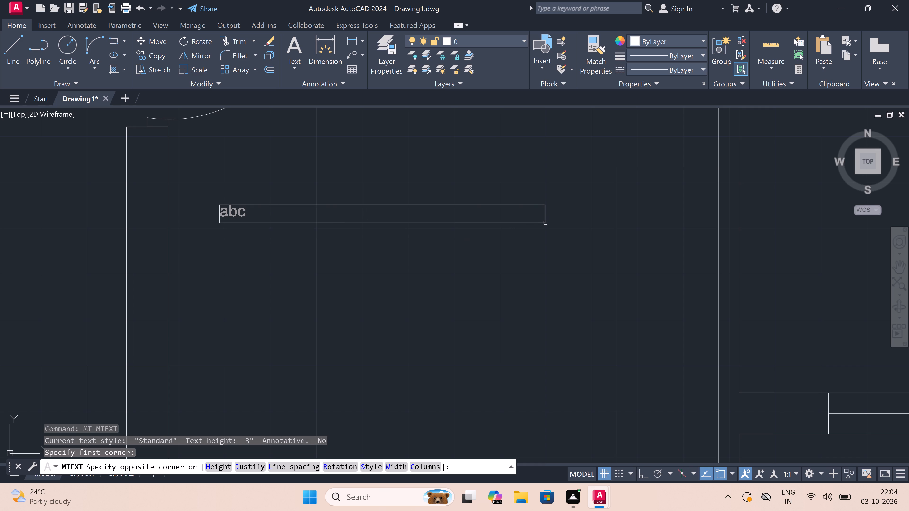
click(545, 223)
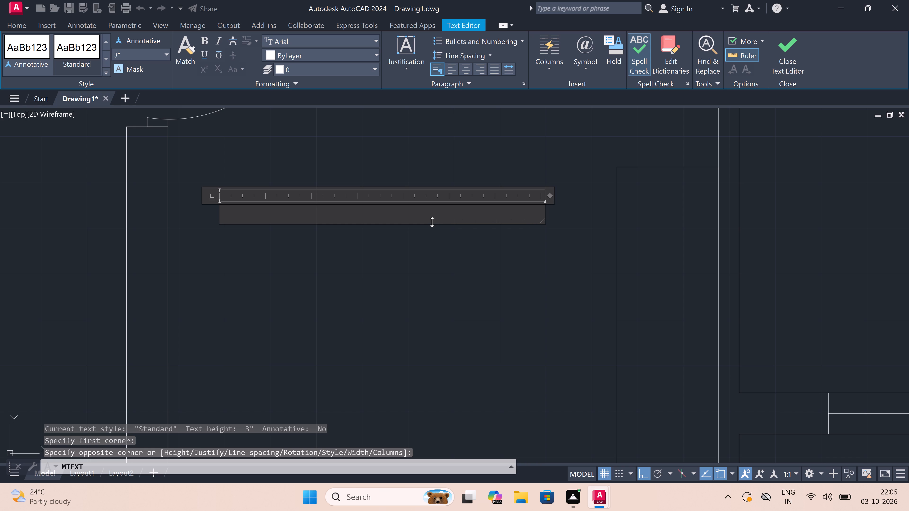
Enter KITCHEN as the first line and the dimensions 10'X12'.3" on the second line, and leave text editing.
text(KITCHEN)
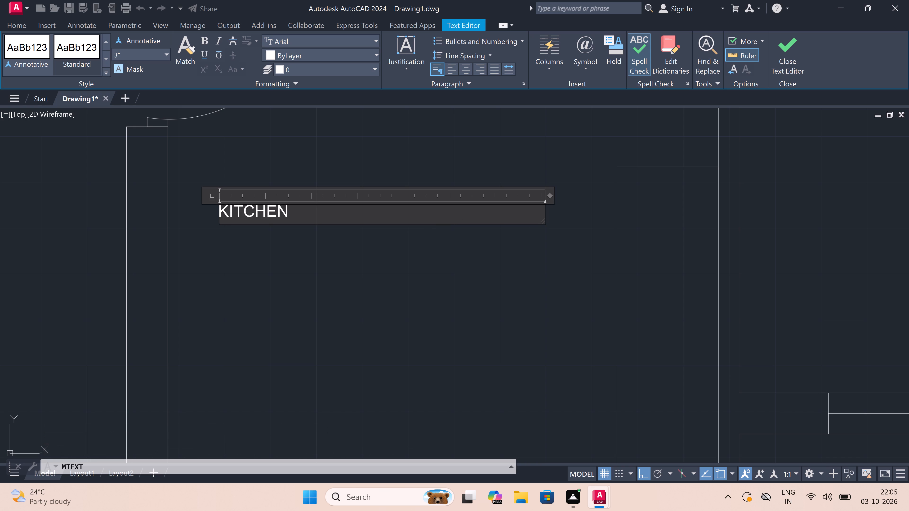
key(Return)
text(10)
key(apostrophe)
key(x)
text(12)
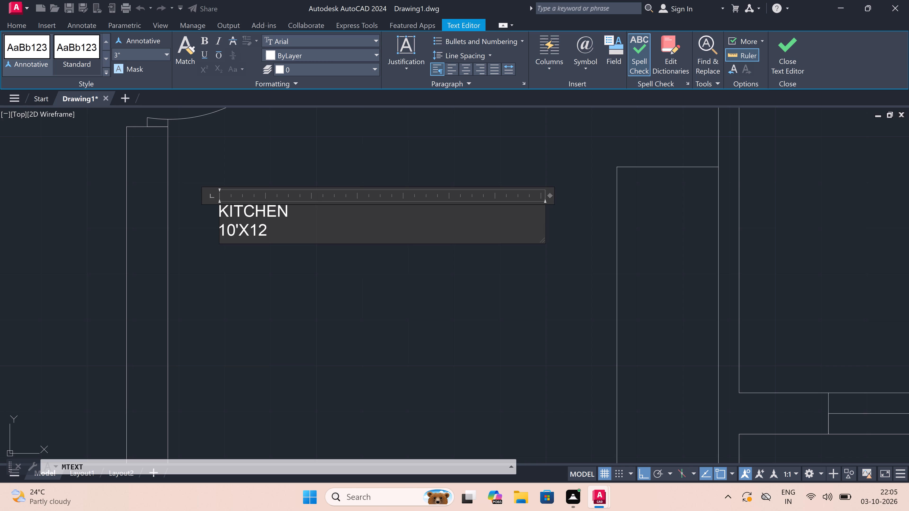
key(apostrophe)
key(period)
key(3)
key(shift+quotedbl)
click(413, 290)
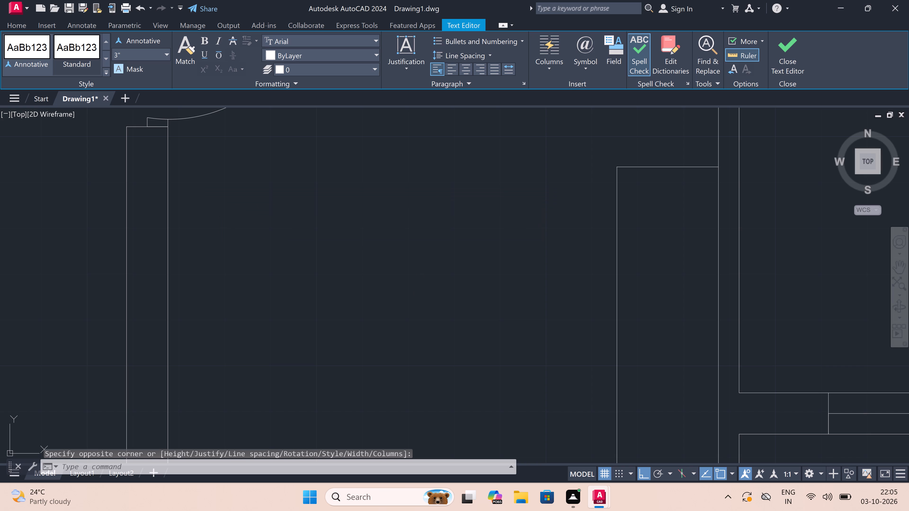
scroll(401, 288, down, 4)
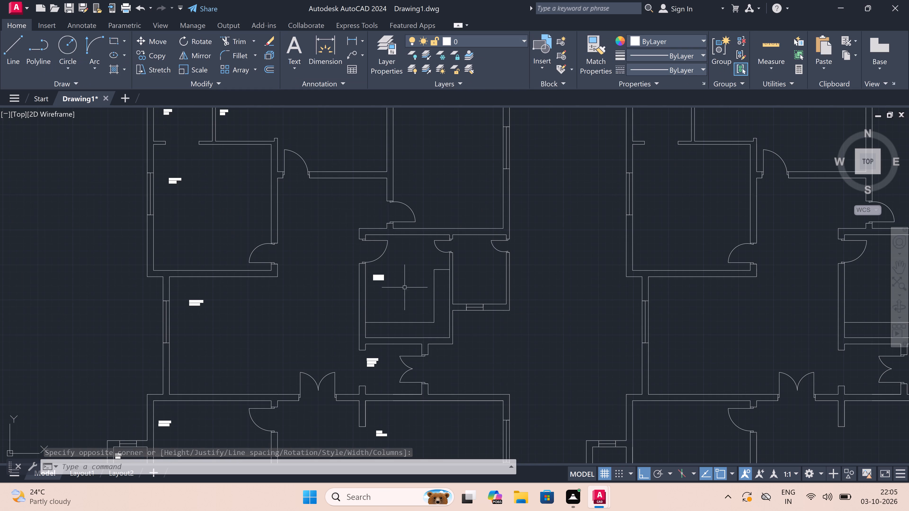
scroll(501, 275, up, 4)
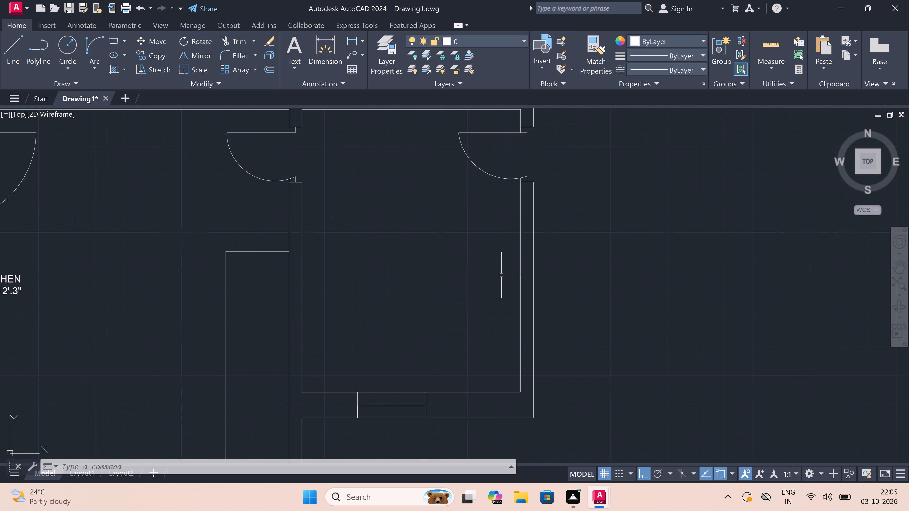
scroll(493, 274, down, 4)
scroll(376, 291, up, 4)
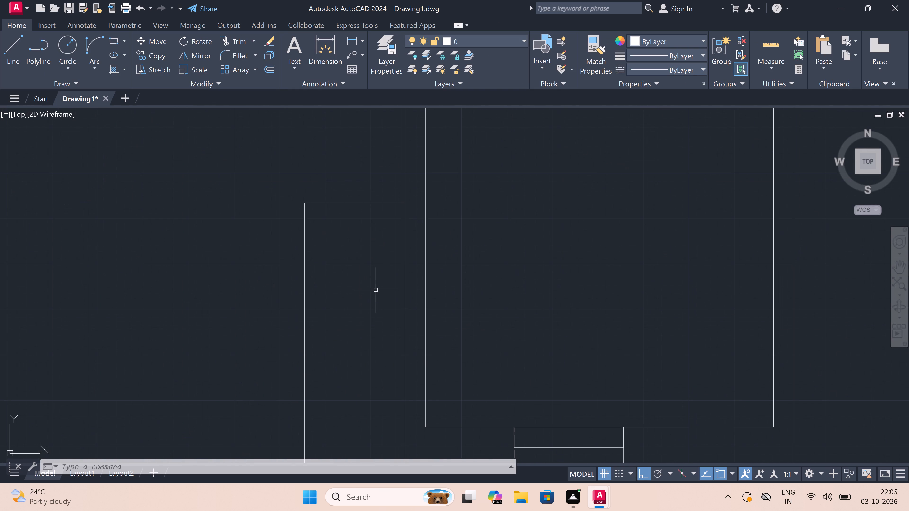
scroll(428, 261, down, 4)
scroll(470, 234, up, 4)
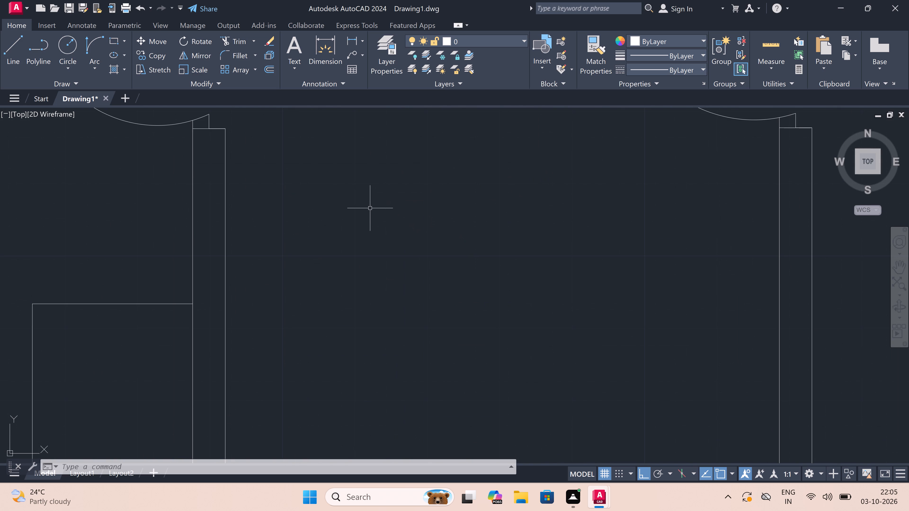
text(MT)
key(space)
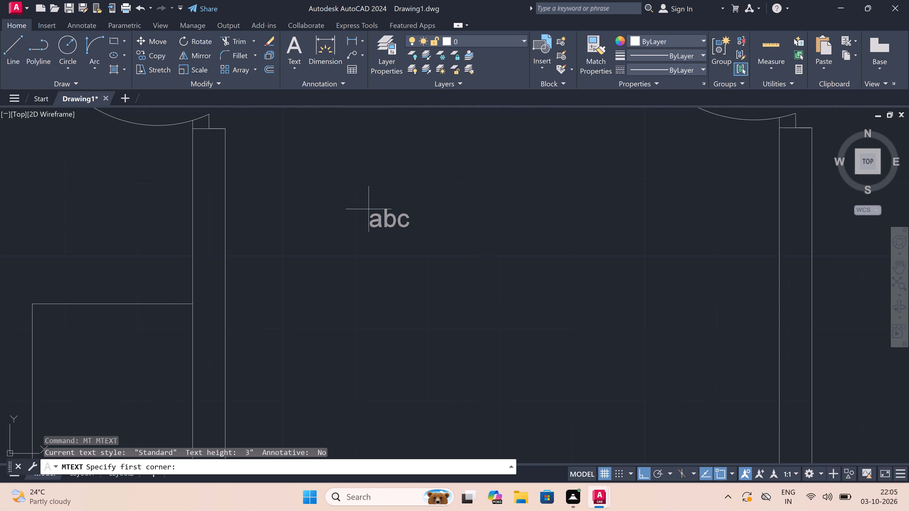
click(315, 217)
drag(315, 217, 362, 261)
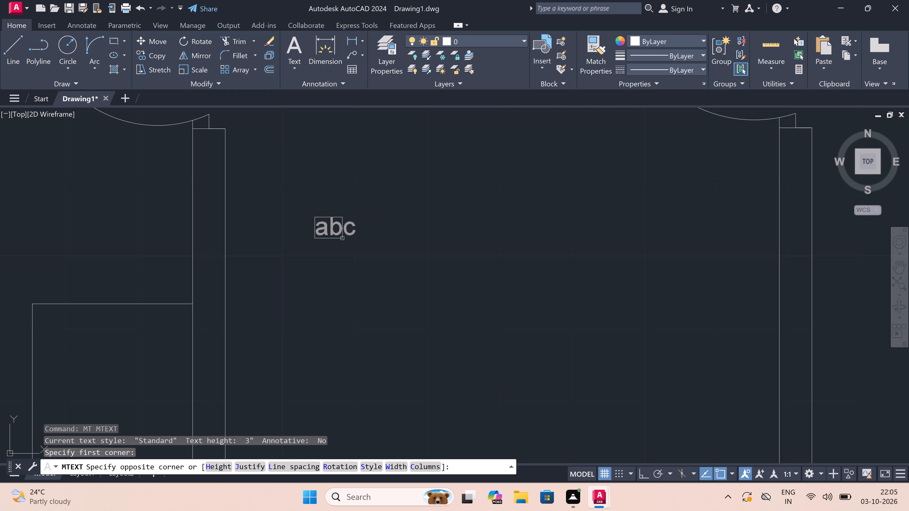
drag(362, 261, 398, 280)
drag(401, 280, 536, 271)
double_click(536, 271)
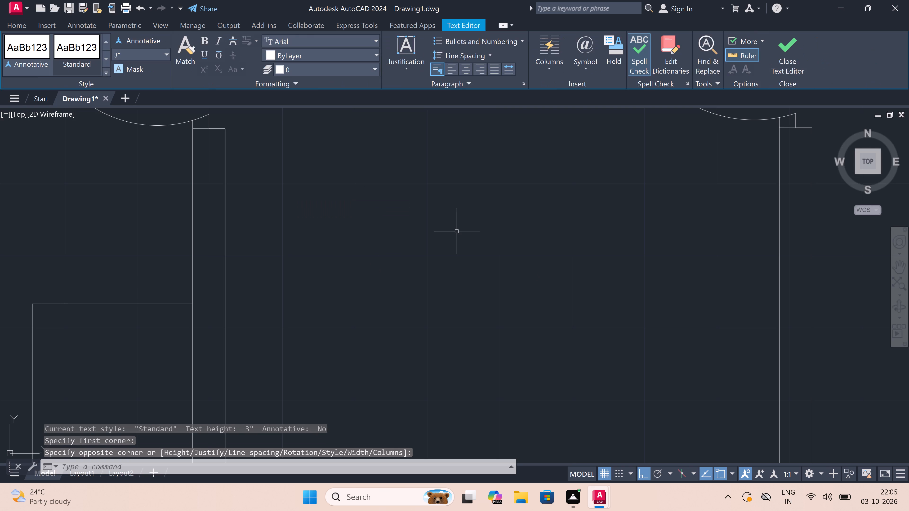
Start a multiline text in the upper part of the small room east of the kitchen, with a wide text frame.
text(MT)
key(space)
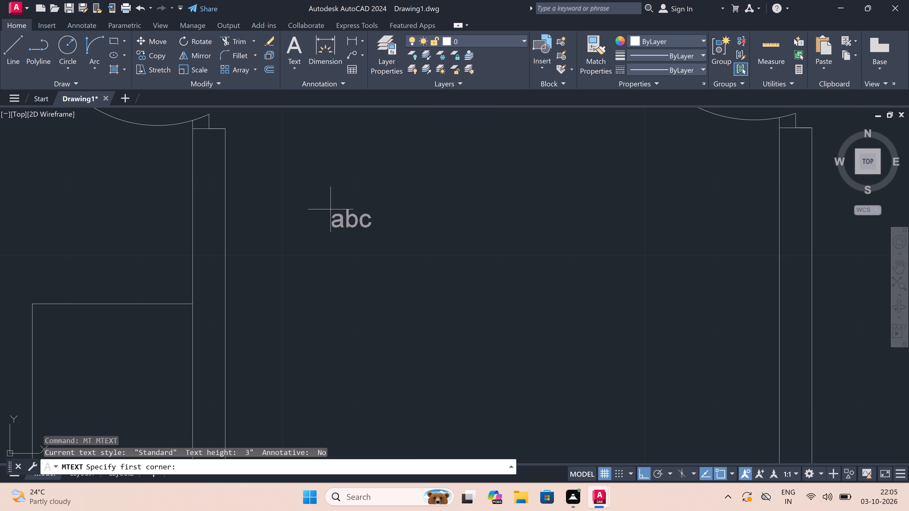
drag(326, 206, 340, 233)
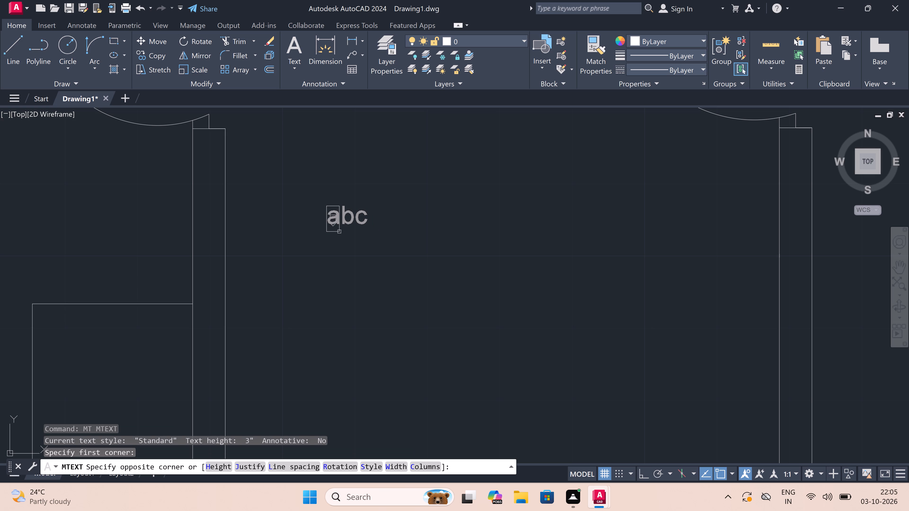
drag(340, 233, 392, 231)
drag(392, 231, 484, 229)
drag(484, 229, 564, 232)
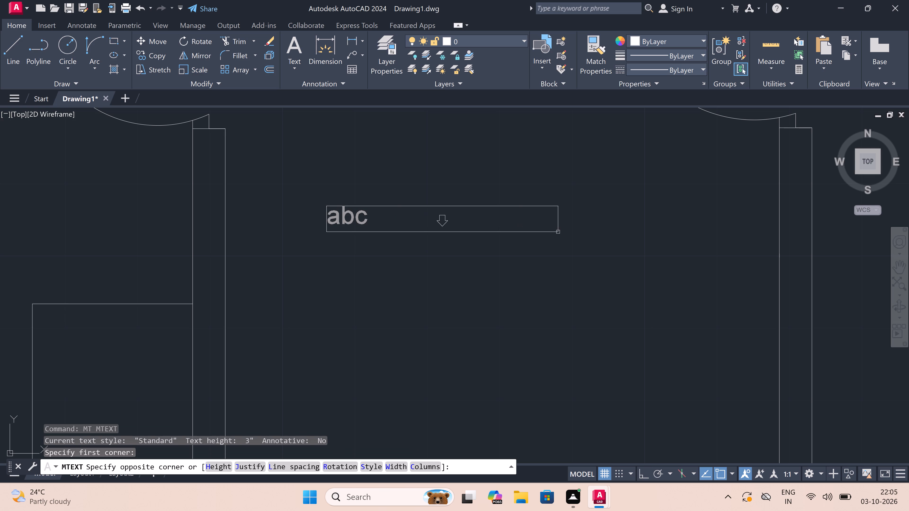
drag(564, 232, 659, 222)
drag(659, 222, 699, 226)
triple_click(699, 226)
double_click(699, 226)
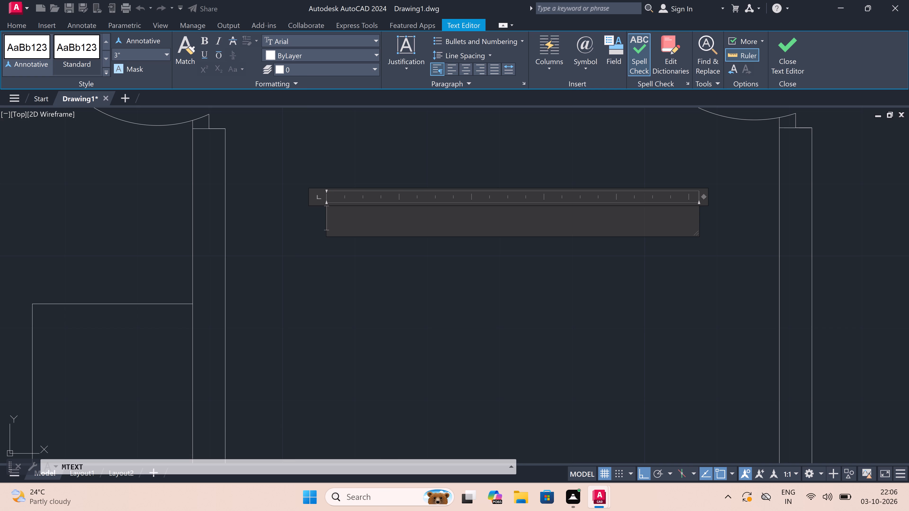
Enter the room name on two lines, DIRTY on the first and KITCHEN on the second.
text(DIRTY)
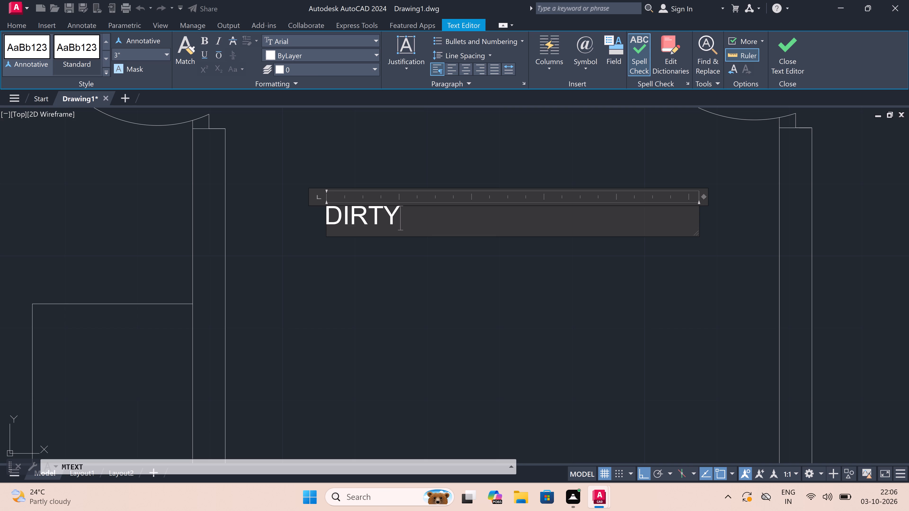
key(Return)
text(KIT)
text(CHE)
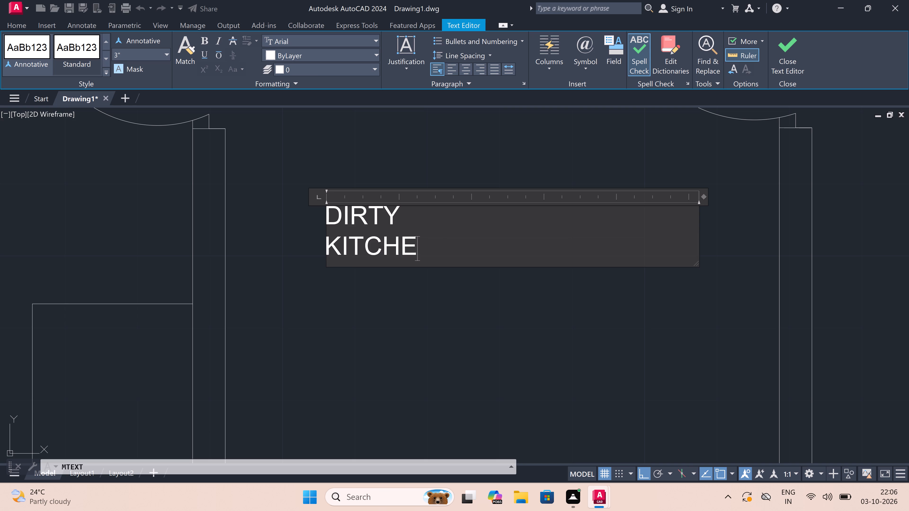
key(m)
key(BackSpace)
key(n)
Add the dimensions 6'X8'.3" on a third line below KITCHEN.
key(Return)
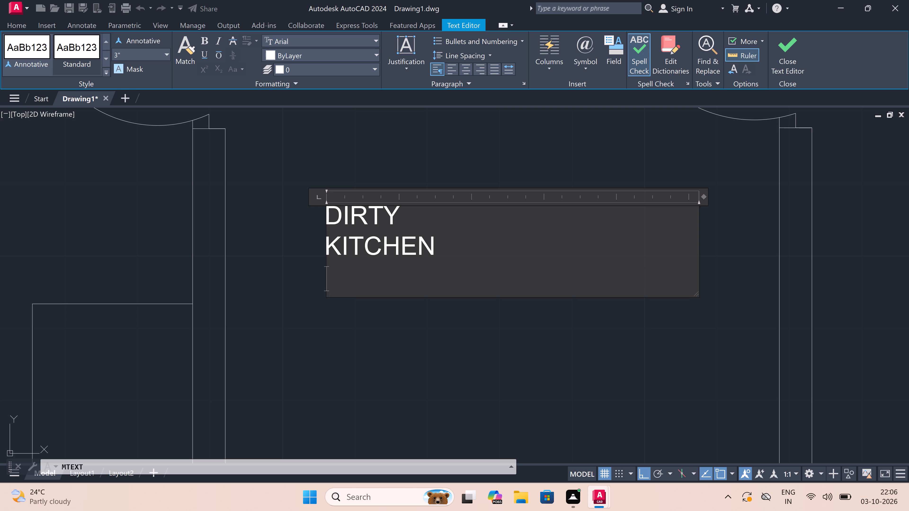
key(6)
text('X)
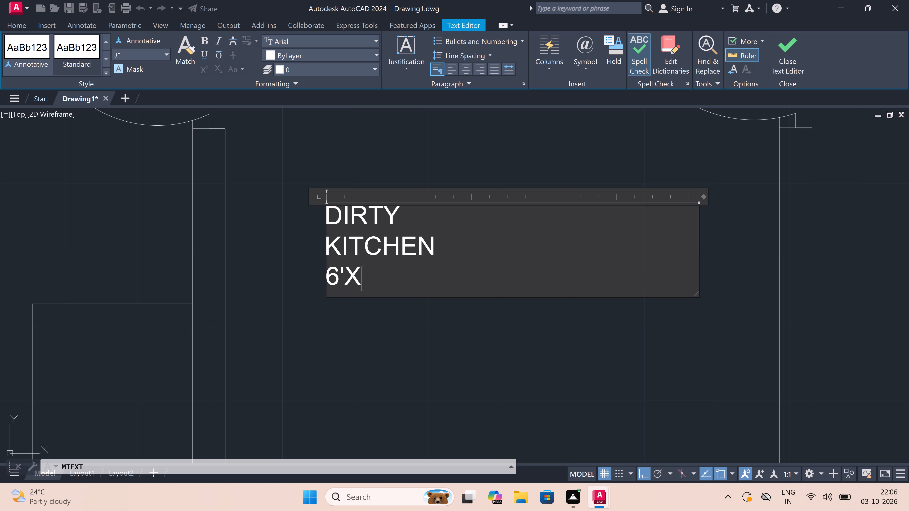
key(8)
key(apostrophe)
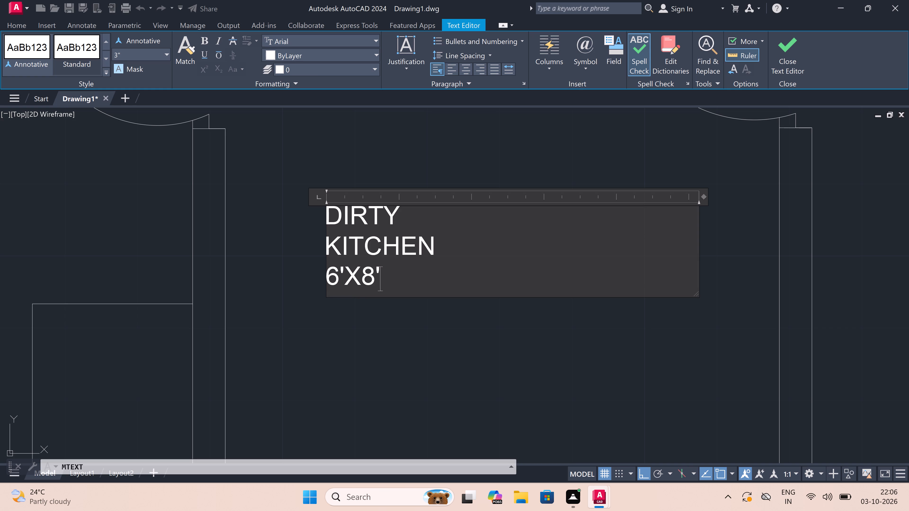
key(period)
key(3)
key(shift+quotedbl)
Indent the DIRTY line and the dimensions line by two spaces each, and leave text editing.
click(328, 212)
key(space)
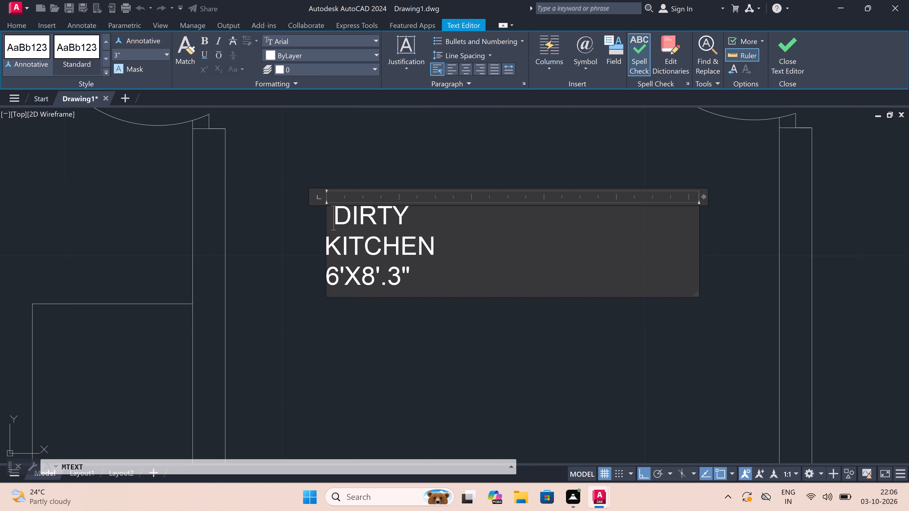
key(space)
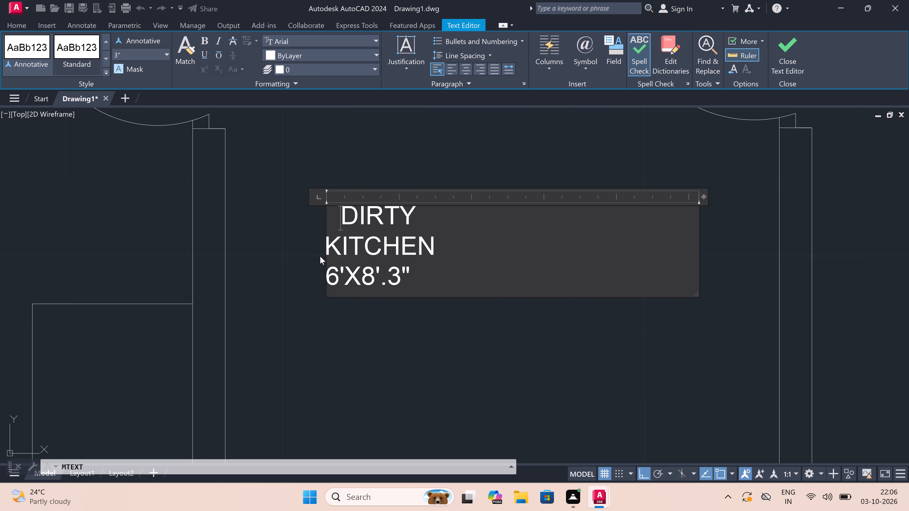
click(326, 274)
key(space)
key(space)
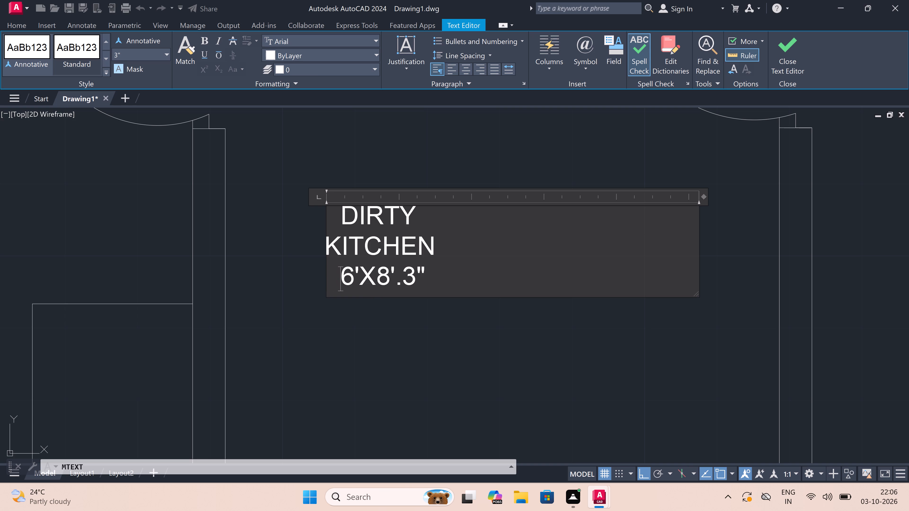
click(420, 349)
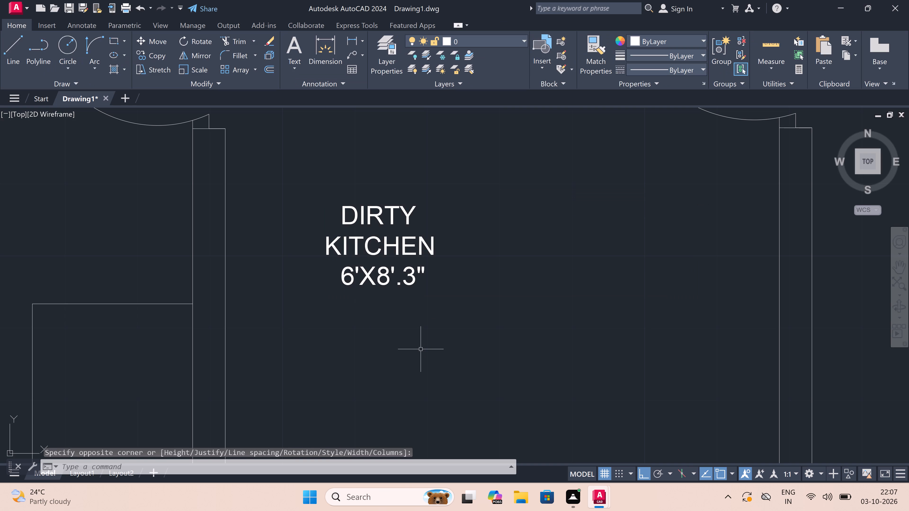
Start a multiline text in the large room directly north of the kitchen and dirty kitchen, with a wide text frame.
scroll(419, 349, down, 4)
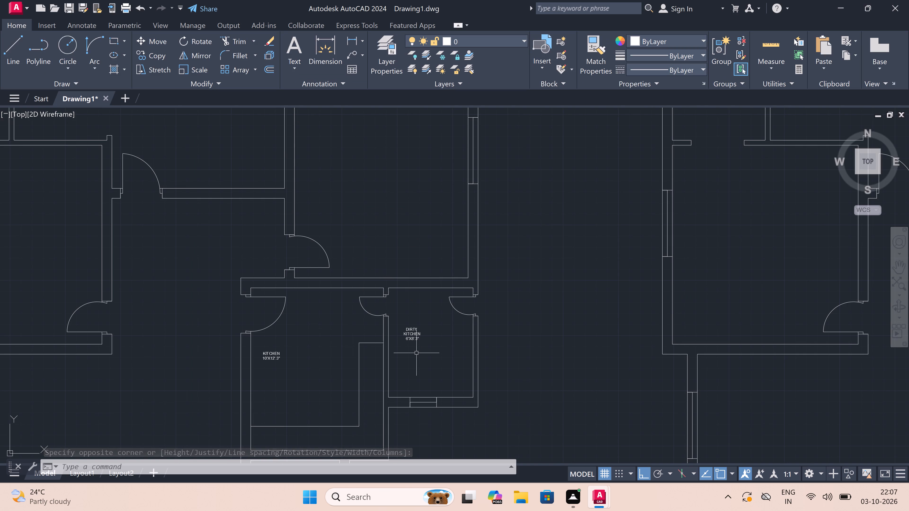
scroll(416, 356, down, 2)
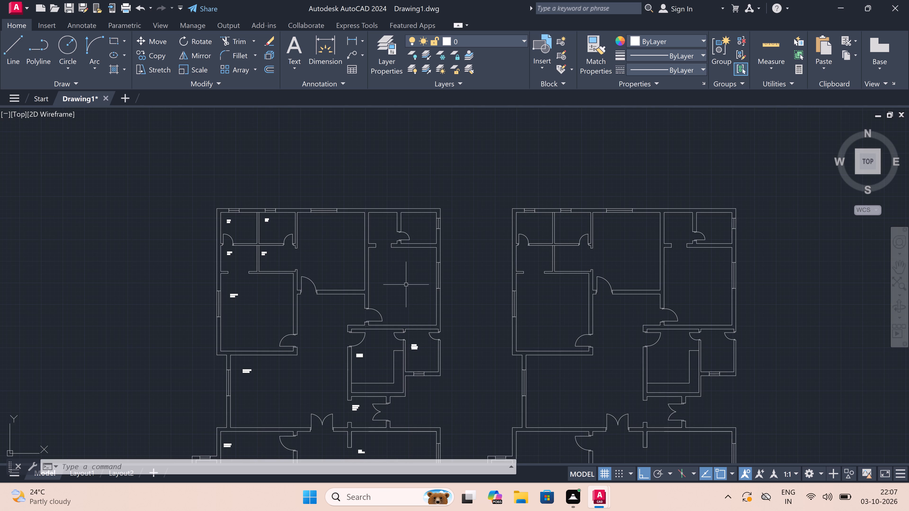
scroll(381, 284, up, 3)
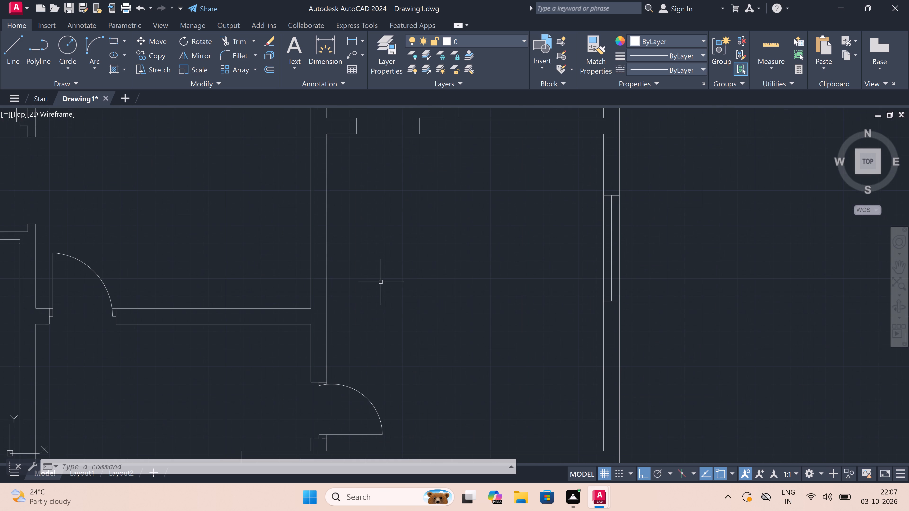
scroll(414, 252, up, 1)
scroll(414, 253, down, 1)
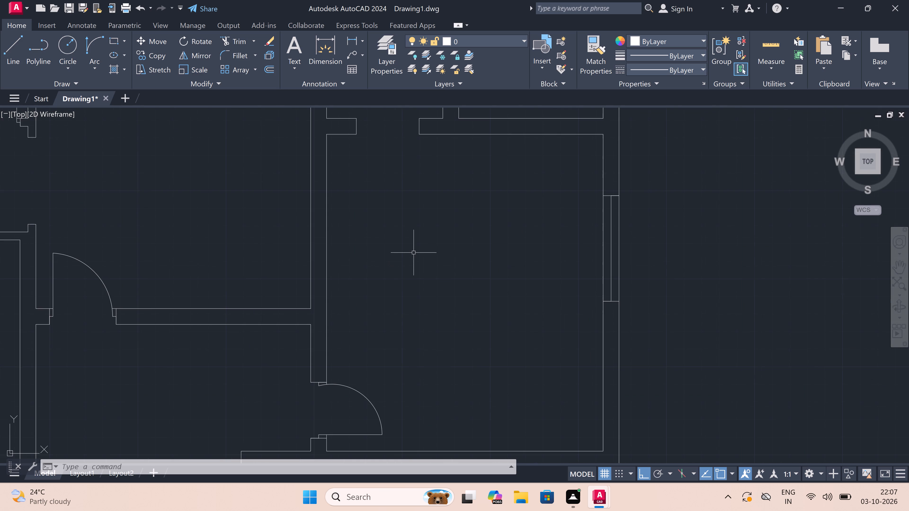
scroll(414, 253, up, 1)
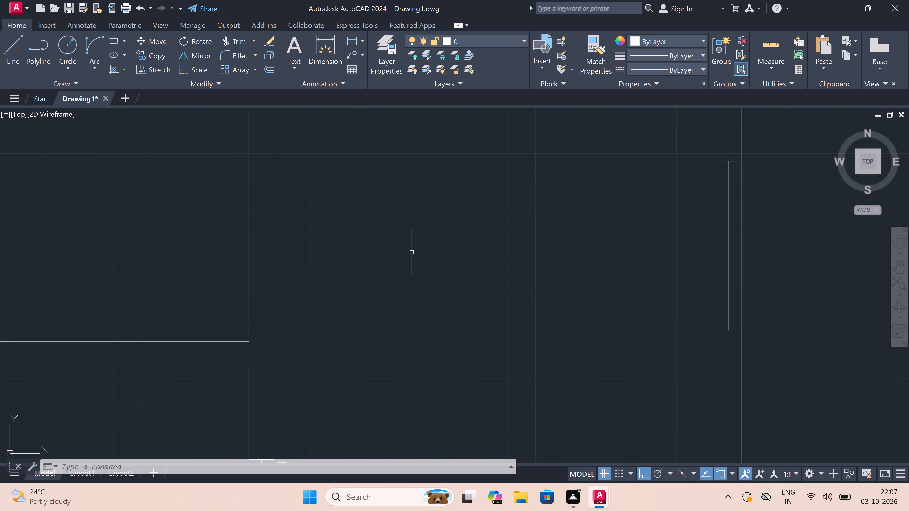
text(MT)
key(space)
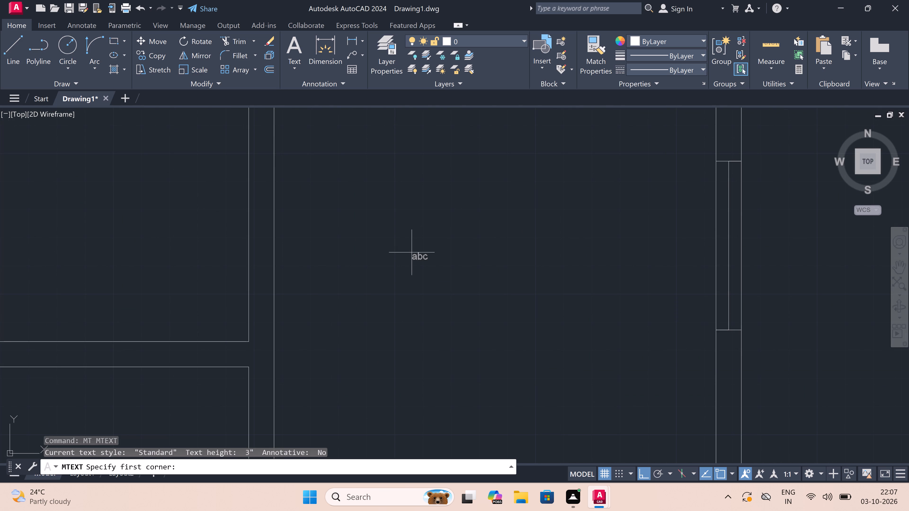
drag(336, 245, 339, 245)
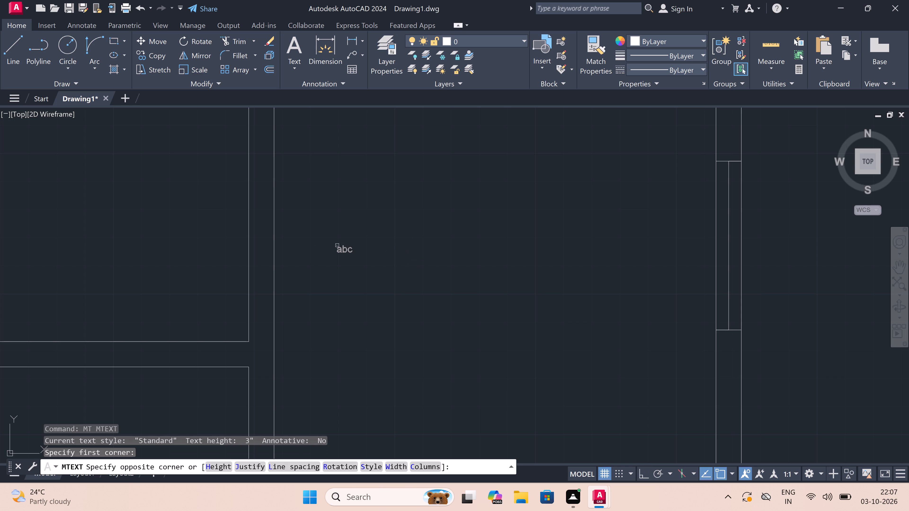
drag(339, 245, 478, 288)
drag(478, 288, 670, 273)
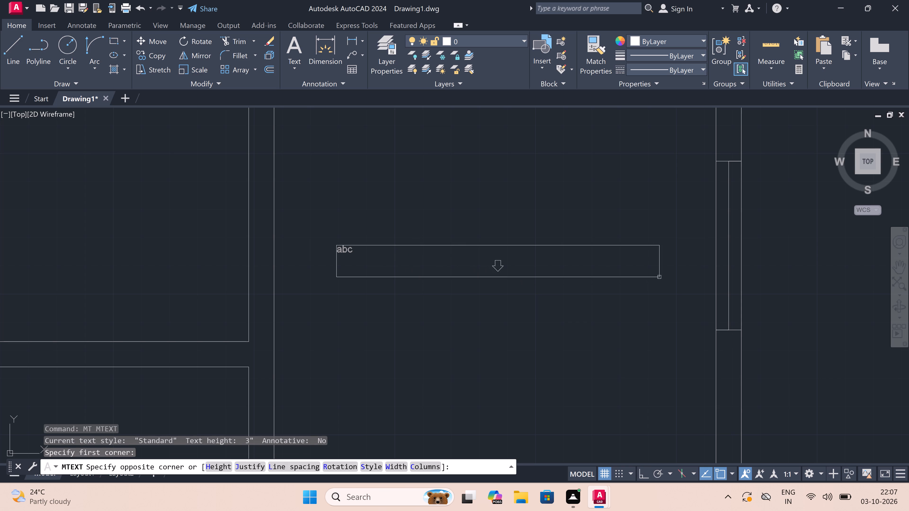
drag(670, 273, 678, 268)
click(678, 268)
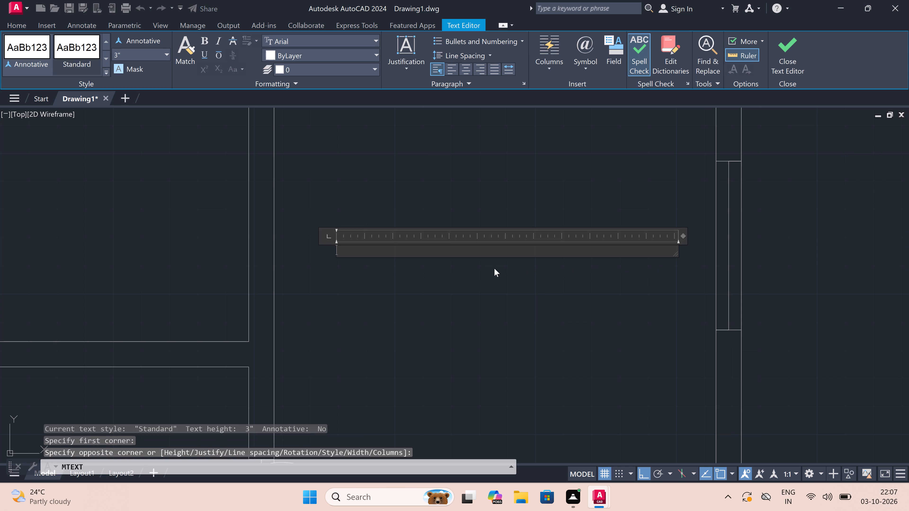
Enter BED ROOM on the first line and 12'.6"X15' on the second, and leave text editing.
text(BED)
key(space)
text(ROOM)
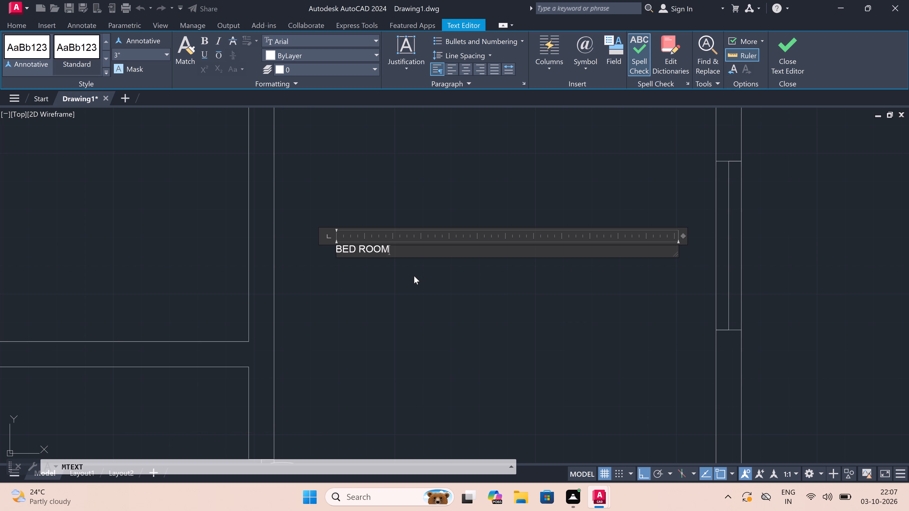
key(Return)
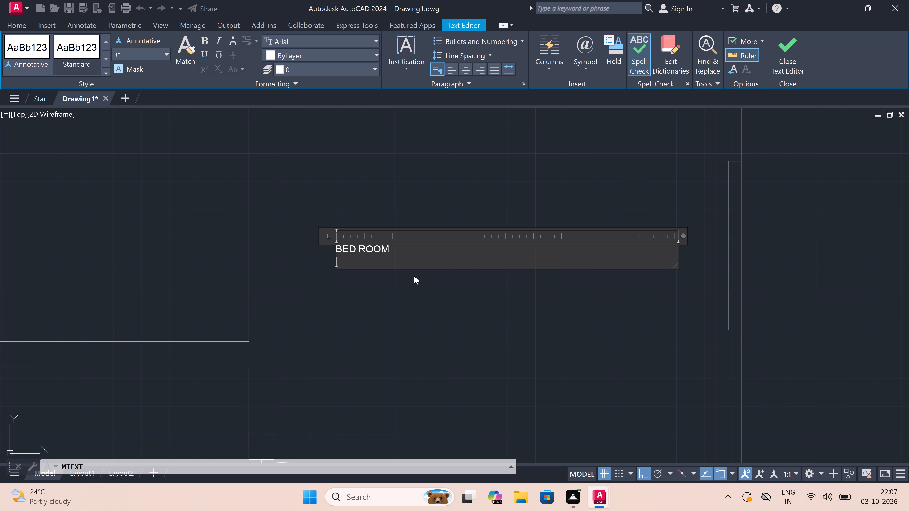
text(12)
text('.)
text(6")
key(x)
text(15)
key(apostrophe)
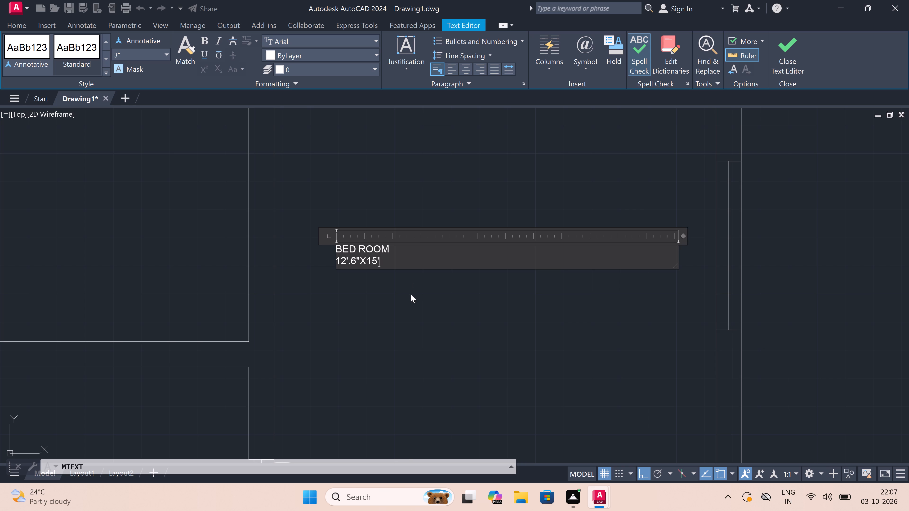
click(411, 294)
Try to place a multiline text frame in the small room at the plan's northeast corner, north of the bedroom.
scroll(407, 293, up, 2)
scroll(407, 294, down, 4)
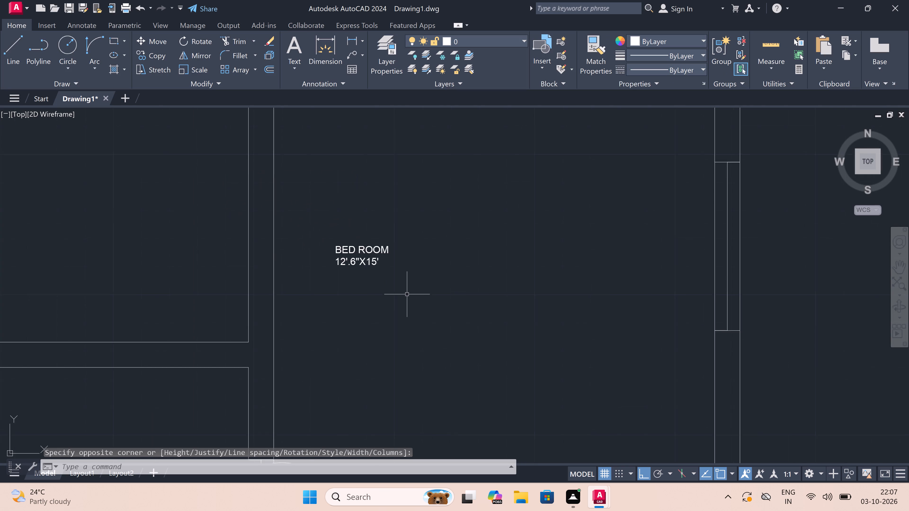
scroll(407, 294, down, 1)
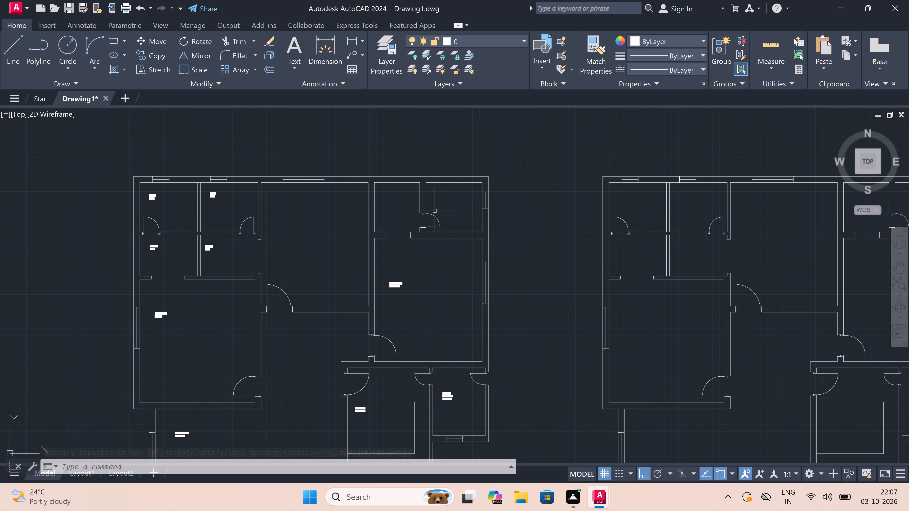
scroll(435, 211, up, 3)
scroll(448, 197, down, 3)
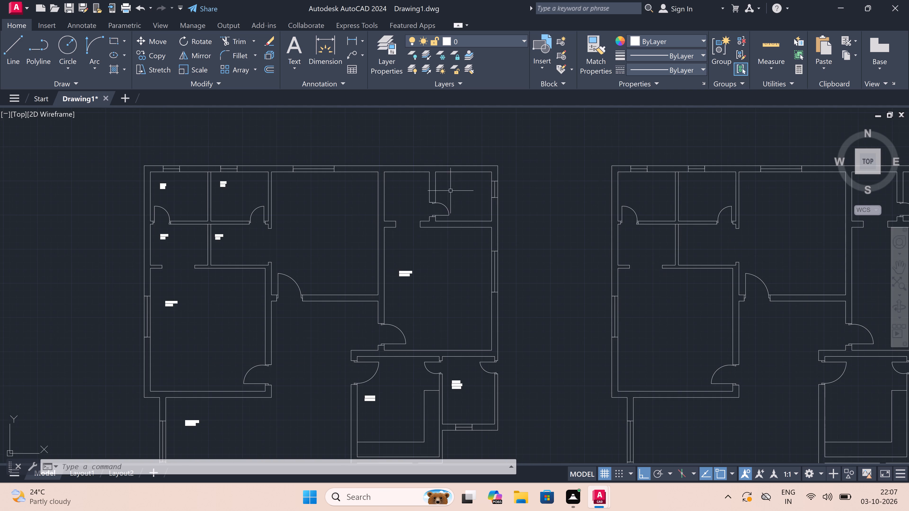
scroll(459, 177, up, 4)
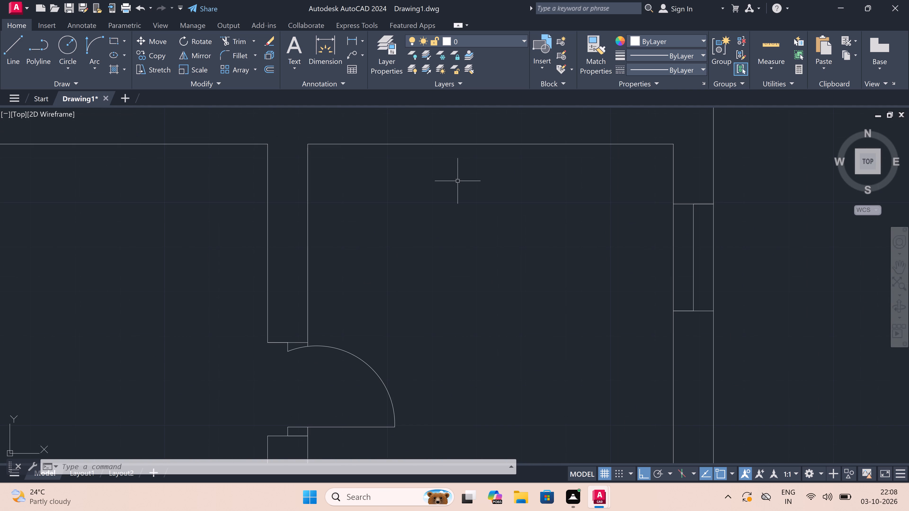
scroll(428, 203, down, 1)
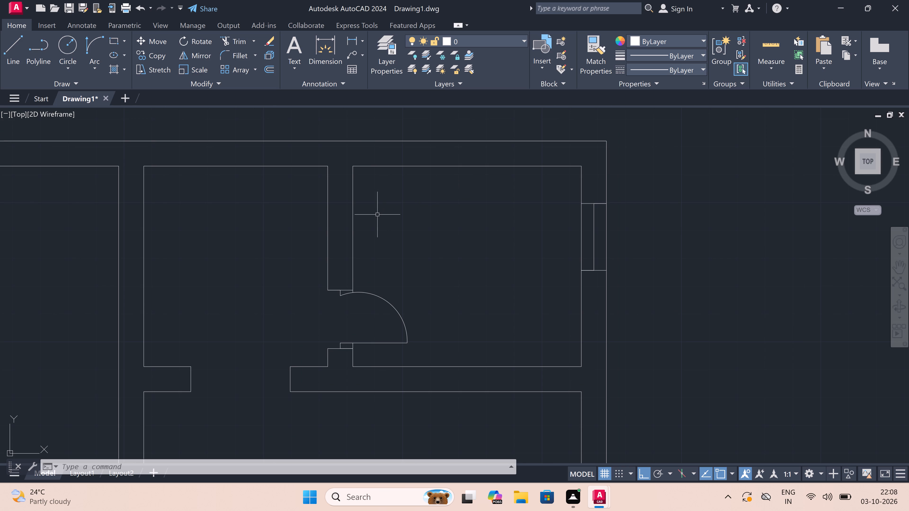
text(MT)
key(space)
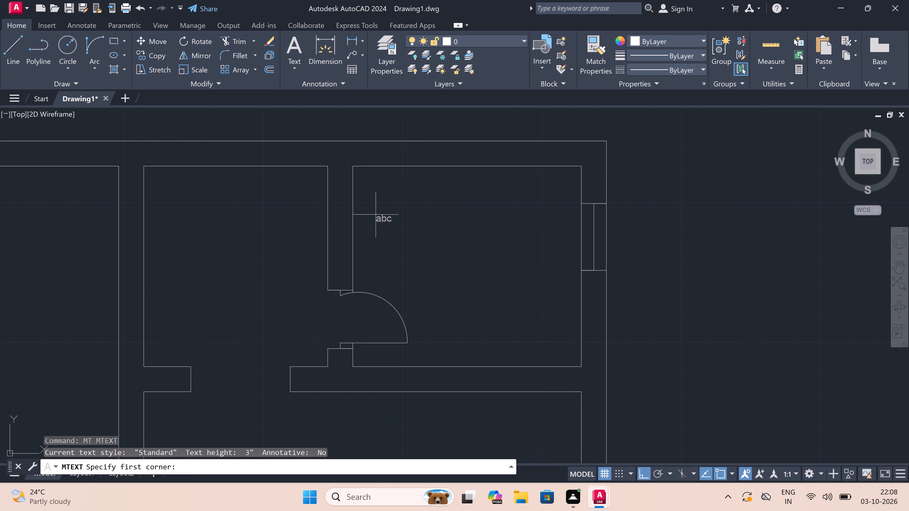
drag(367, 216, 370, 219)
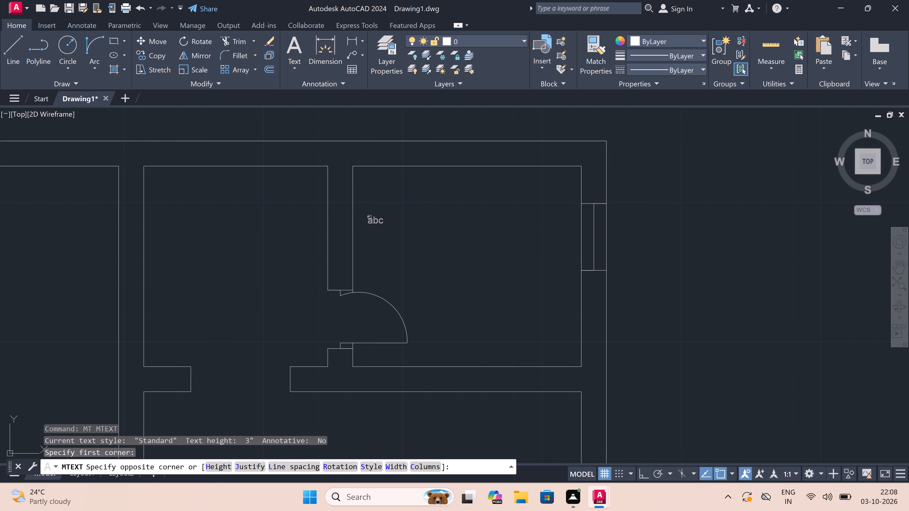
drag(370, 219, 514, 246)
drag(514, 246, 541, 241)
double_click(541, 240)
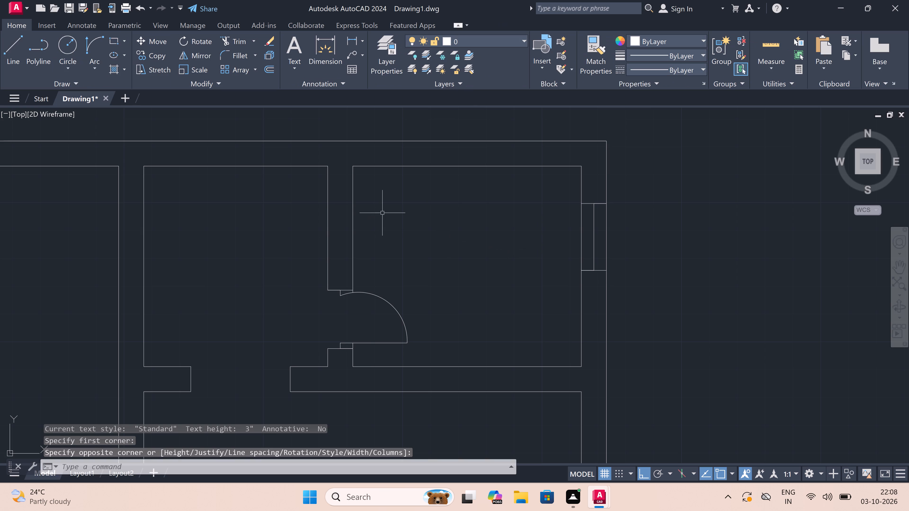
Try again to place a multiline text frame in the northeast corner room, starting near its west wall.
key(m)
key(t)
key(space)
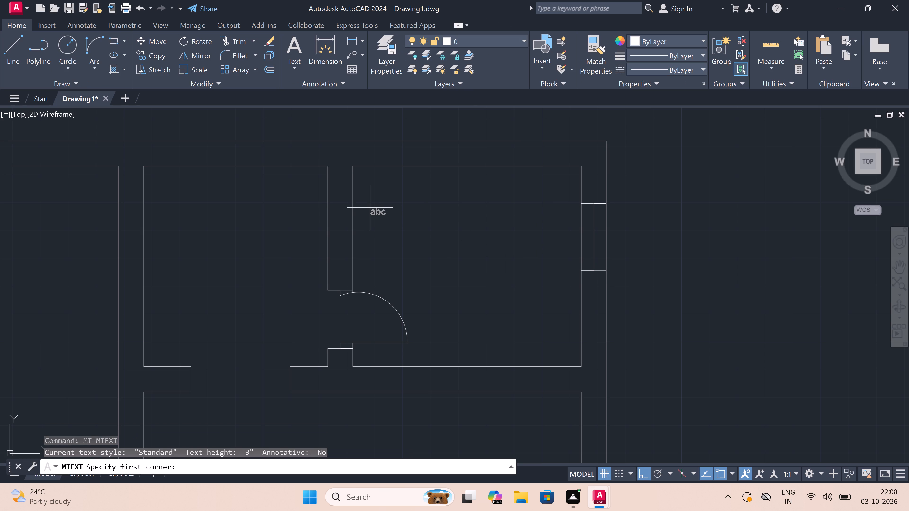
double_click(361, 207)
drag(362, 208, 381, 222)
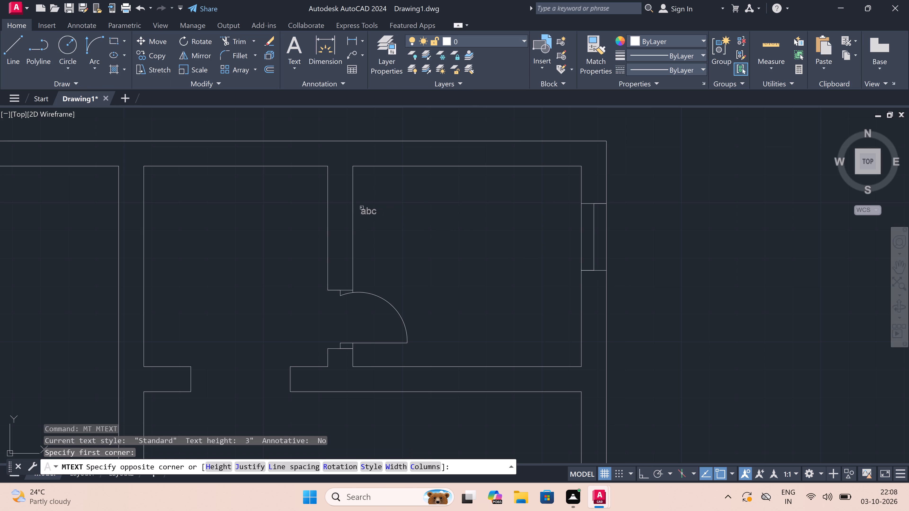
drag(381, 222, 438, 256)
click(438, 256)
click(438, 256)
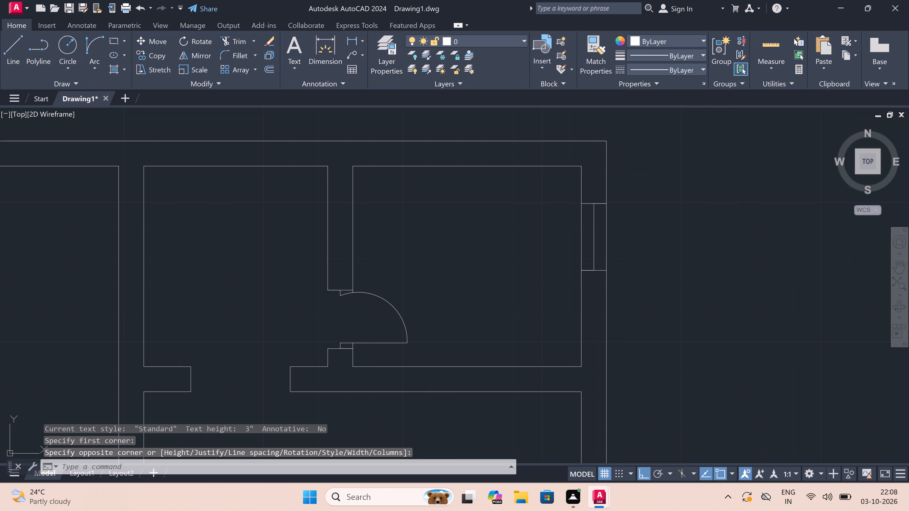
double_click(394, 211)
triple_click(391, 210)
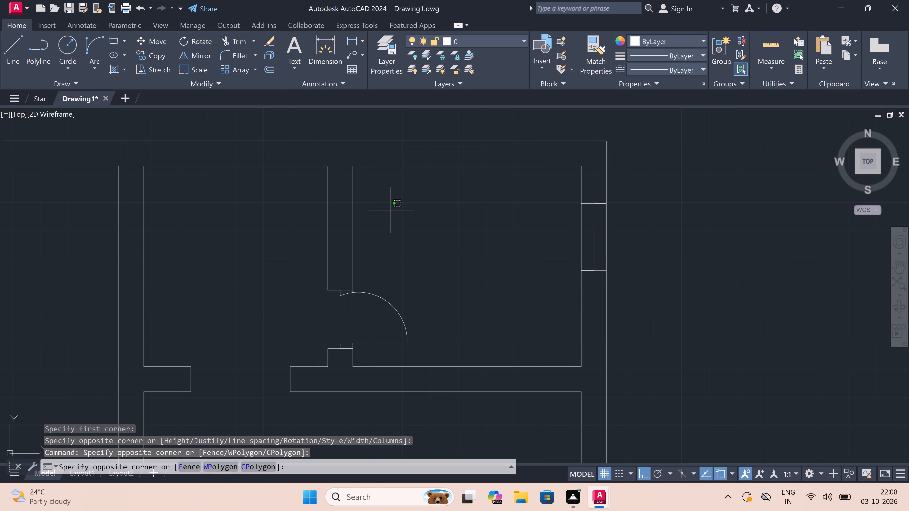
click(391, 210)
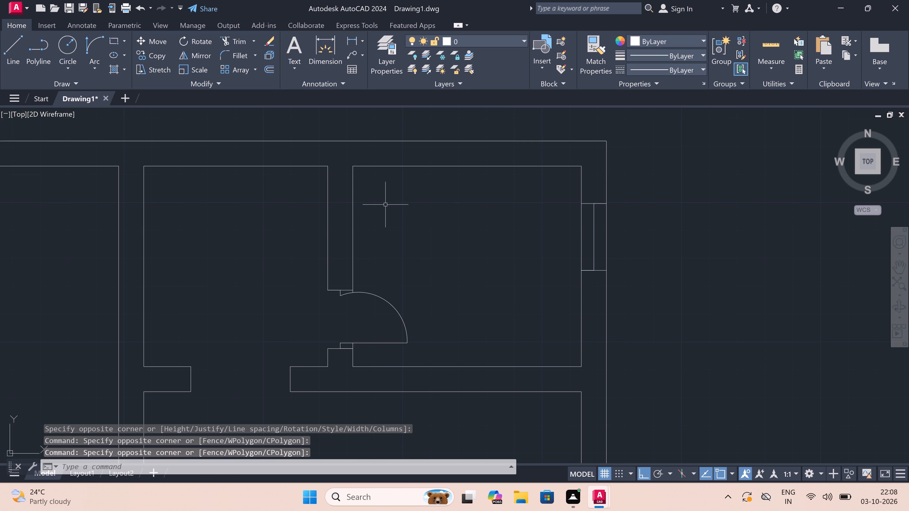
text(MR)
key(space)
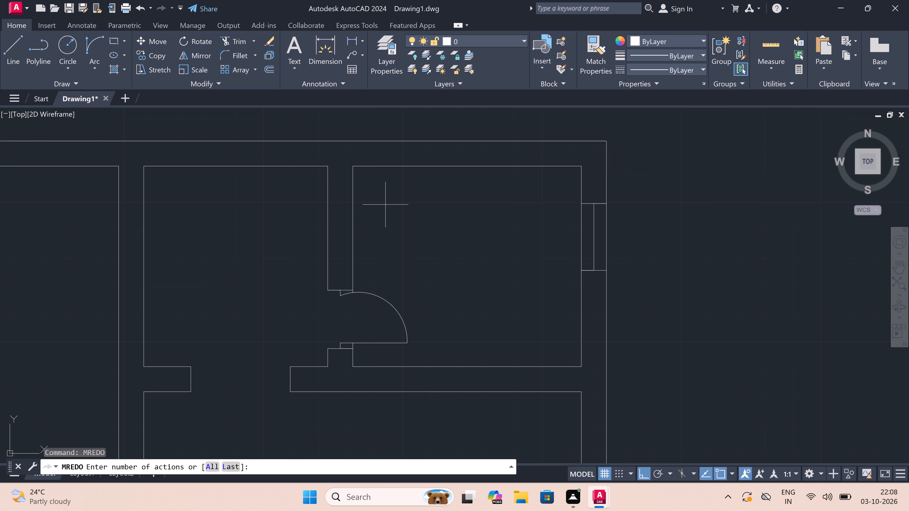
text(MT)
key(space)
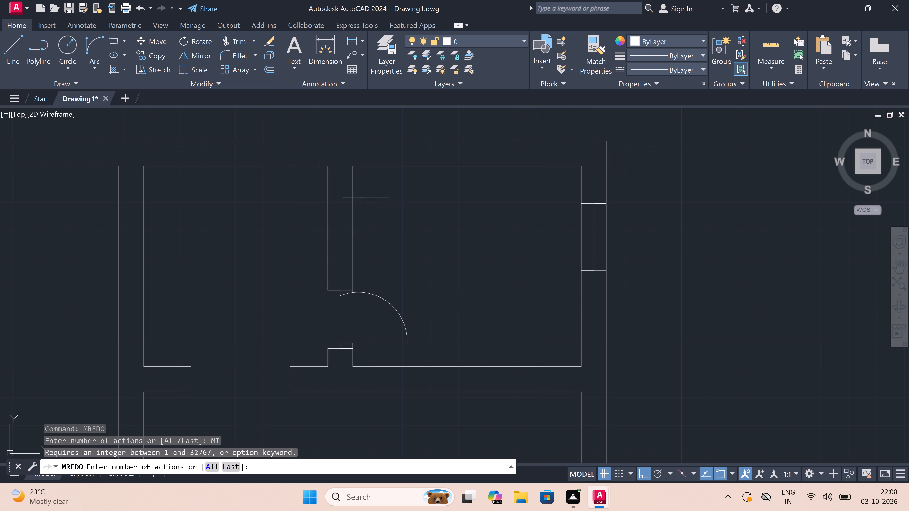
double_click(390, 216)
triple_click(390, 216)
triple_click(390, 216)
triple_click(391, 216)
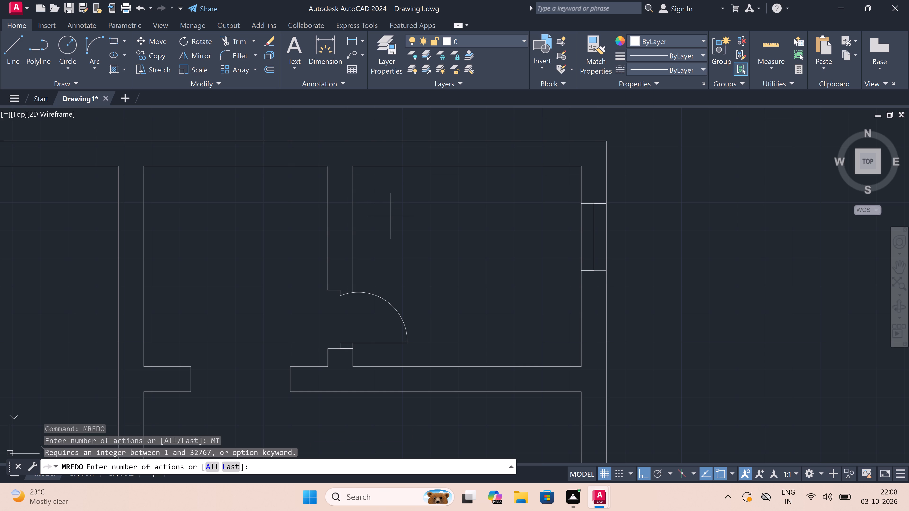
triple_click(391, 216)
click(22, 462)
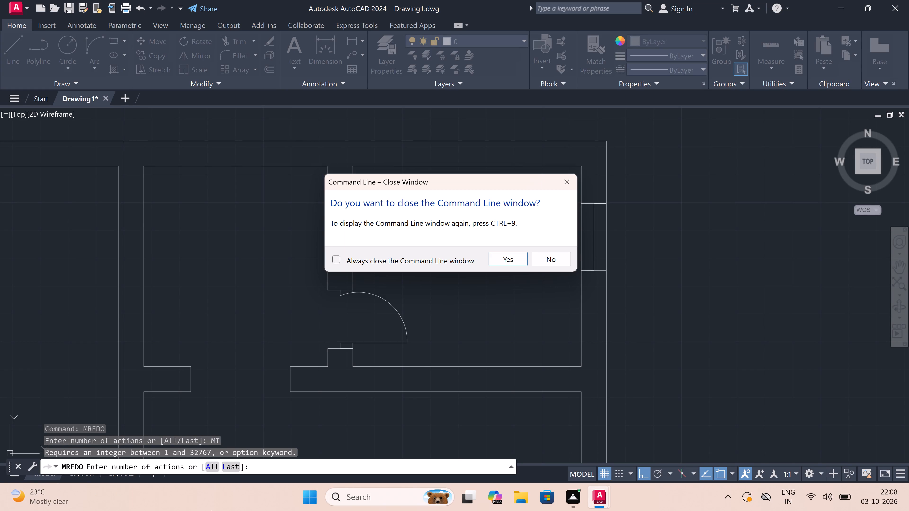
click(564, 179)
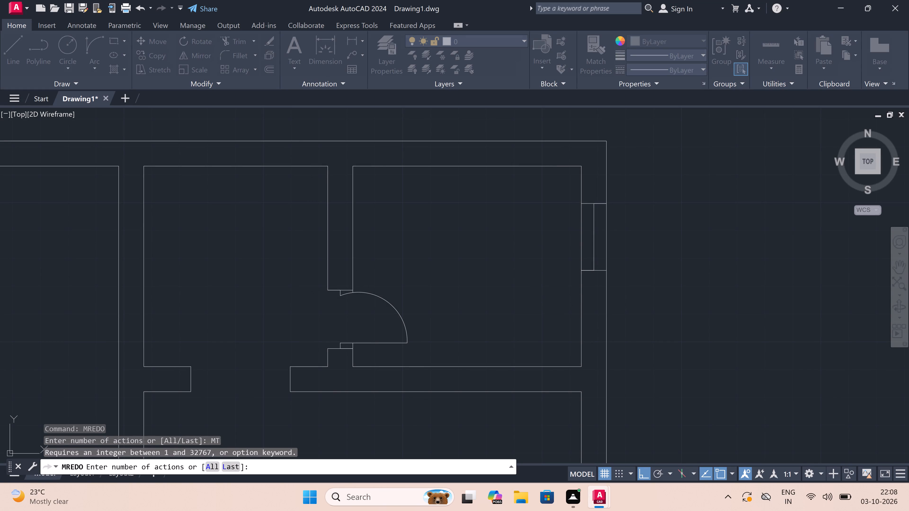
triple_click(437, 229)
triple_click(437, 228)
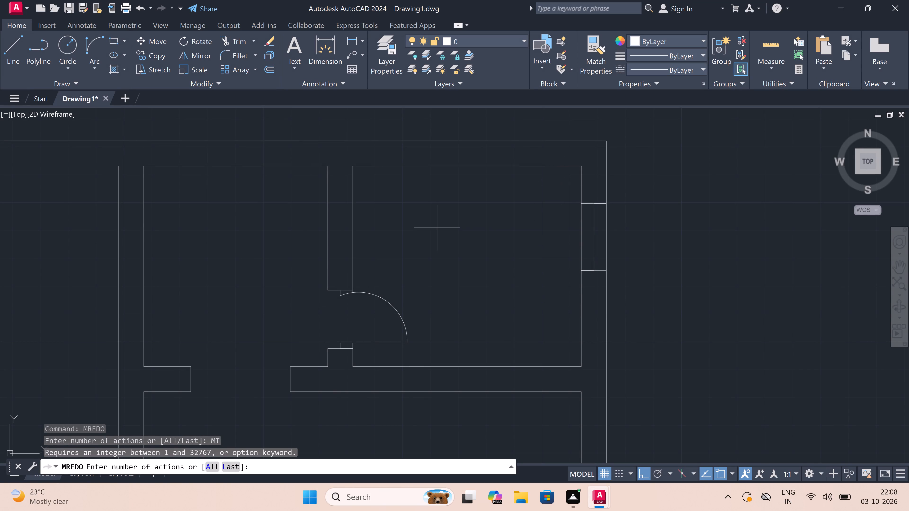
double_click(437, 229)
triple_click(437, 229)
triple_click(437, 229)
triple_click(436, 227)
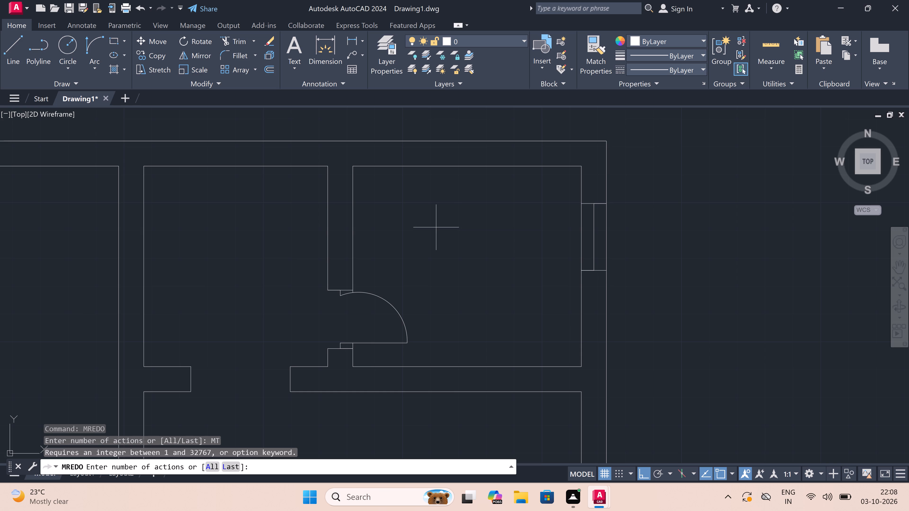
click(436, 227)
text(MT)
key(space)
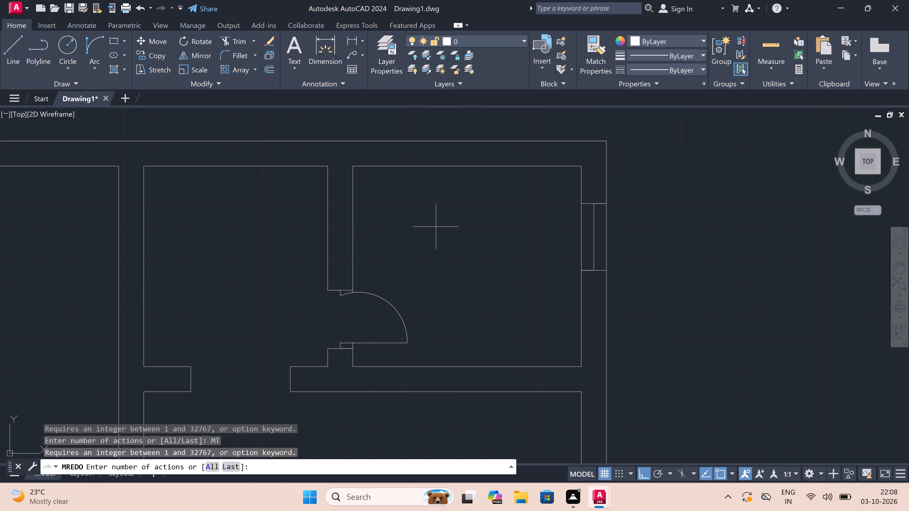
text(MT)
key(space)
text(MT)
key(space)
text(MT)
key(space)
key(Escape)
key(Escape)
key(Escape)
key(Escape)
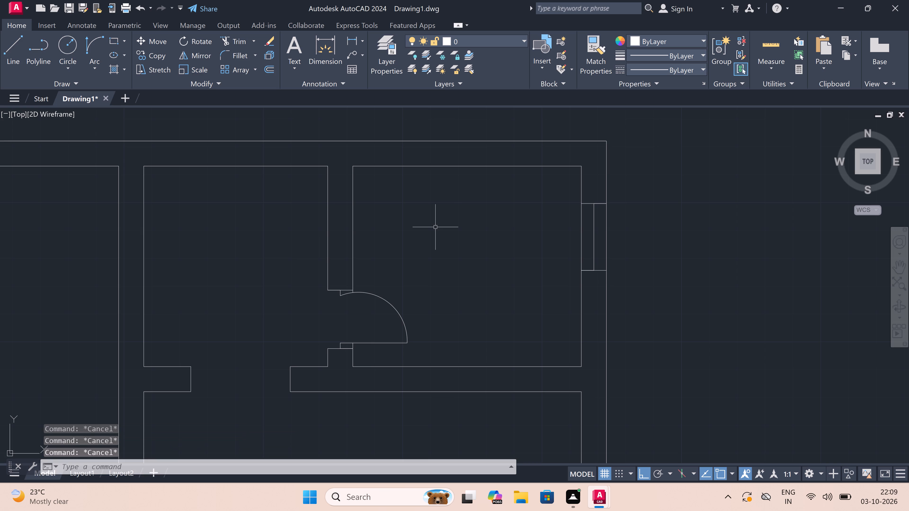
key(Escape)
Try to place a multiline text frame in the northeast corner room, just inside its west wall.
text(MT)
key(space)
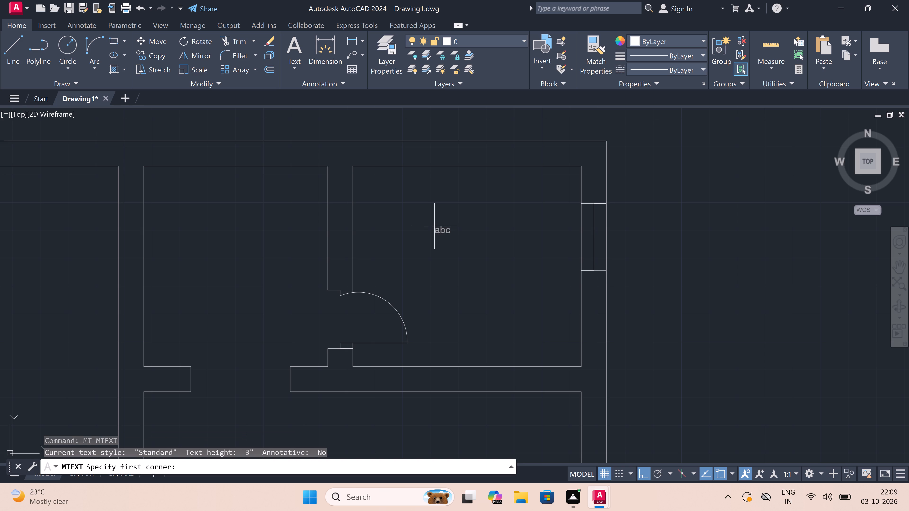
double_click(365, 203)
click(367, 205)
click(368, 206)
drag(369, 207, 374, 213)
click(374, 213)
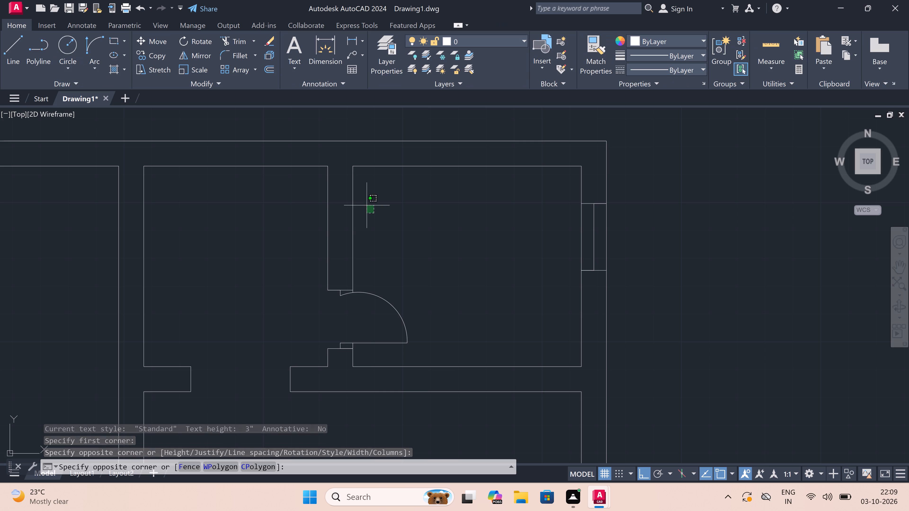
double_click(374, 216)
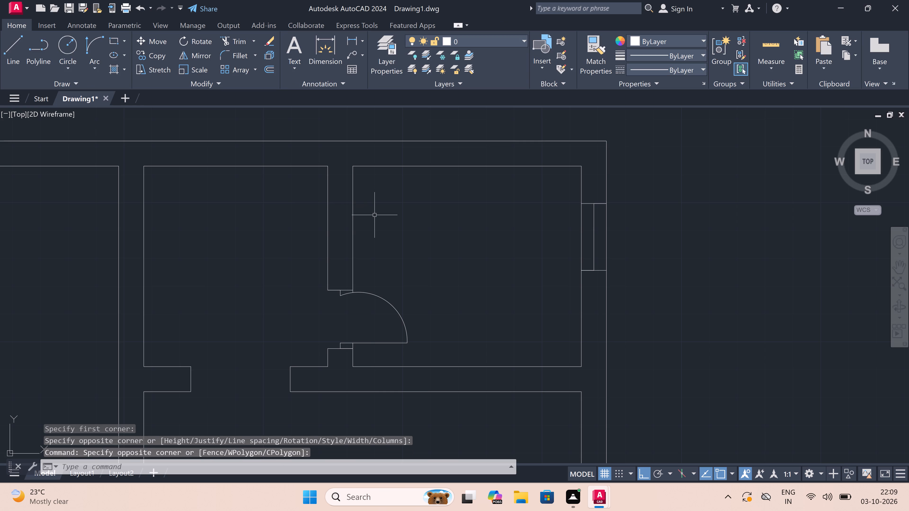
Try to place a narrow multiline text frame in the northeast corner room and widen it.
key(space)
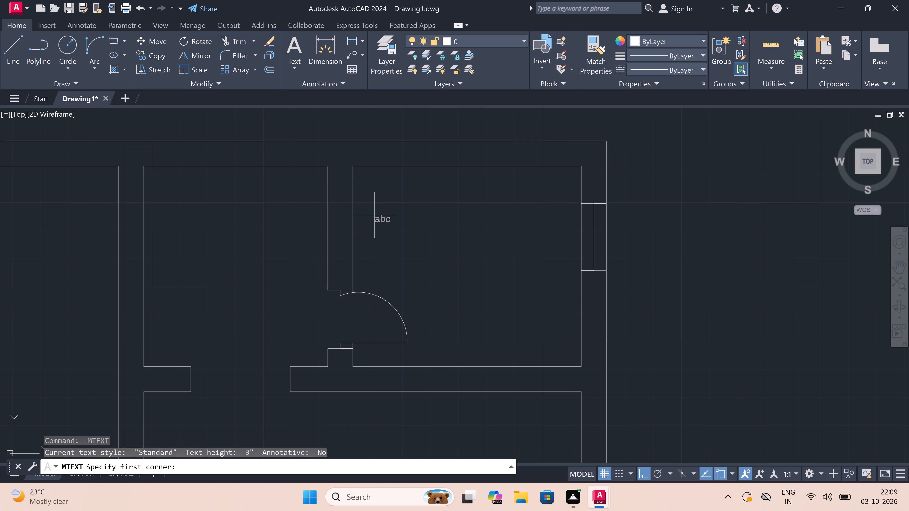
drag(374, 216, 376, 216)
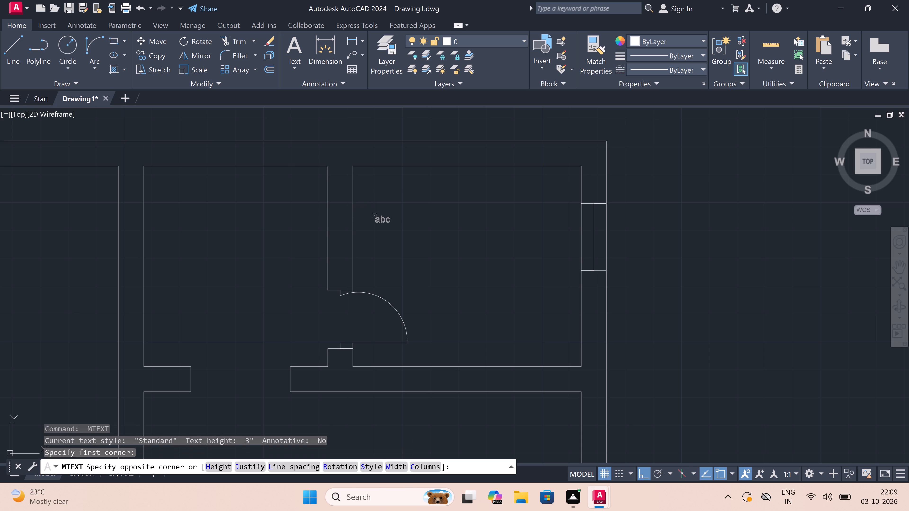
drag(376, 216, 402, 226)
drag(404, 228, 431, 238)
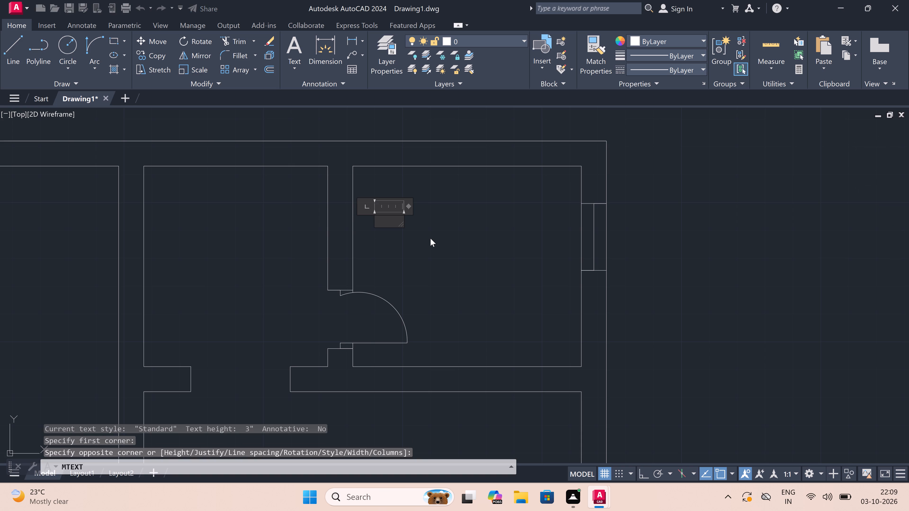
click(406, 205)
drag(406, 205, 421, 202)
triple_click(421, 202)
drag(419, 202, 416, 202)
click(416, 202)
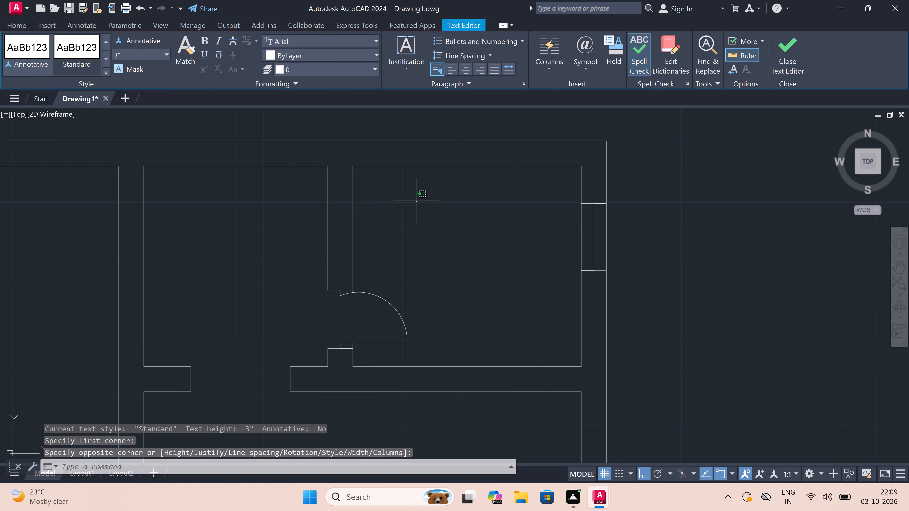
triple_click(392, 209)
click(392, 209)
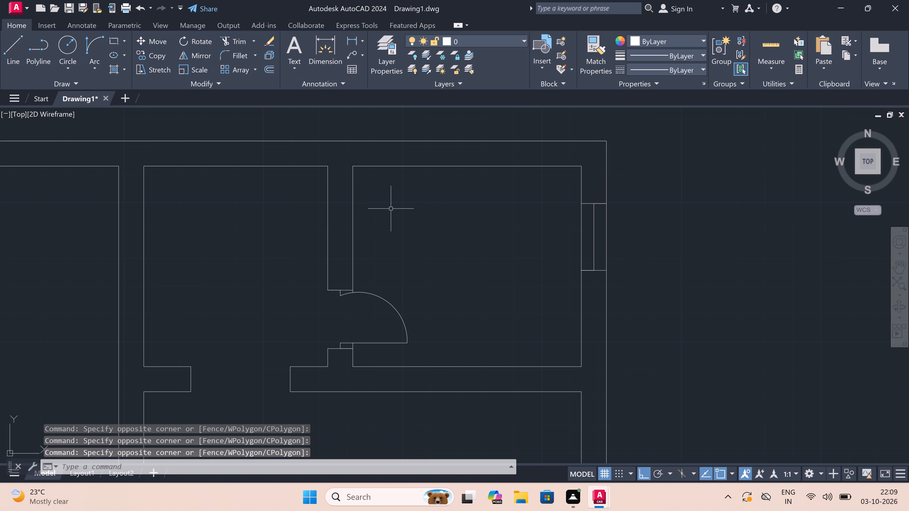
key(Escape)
Start a multiline text in the northeast corner room, with a wide text frame spanning most of the room above the door.
key(space)
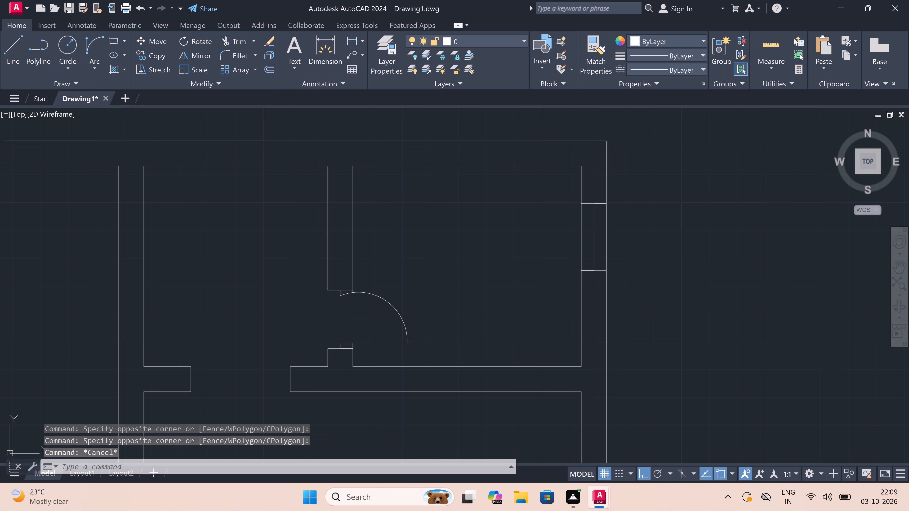
click(378, 210)
drag(377, 210, 381, 213)
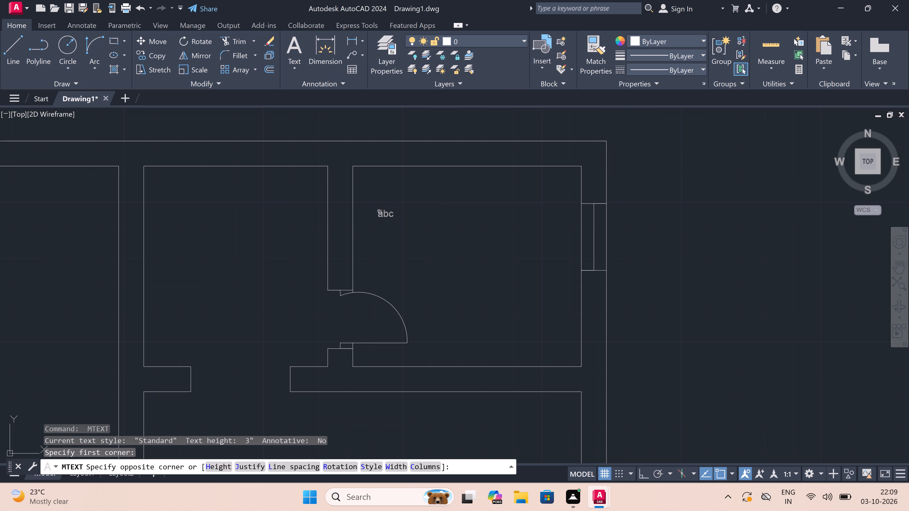
drag(381, 213, 440, 229)
drag(440, 229, 508, 228)
drag(508, 228, 540, 231)
drag(542, 231, 565, 232)
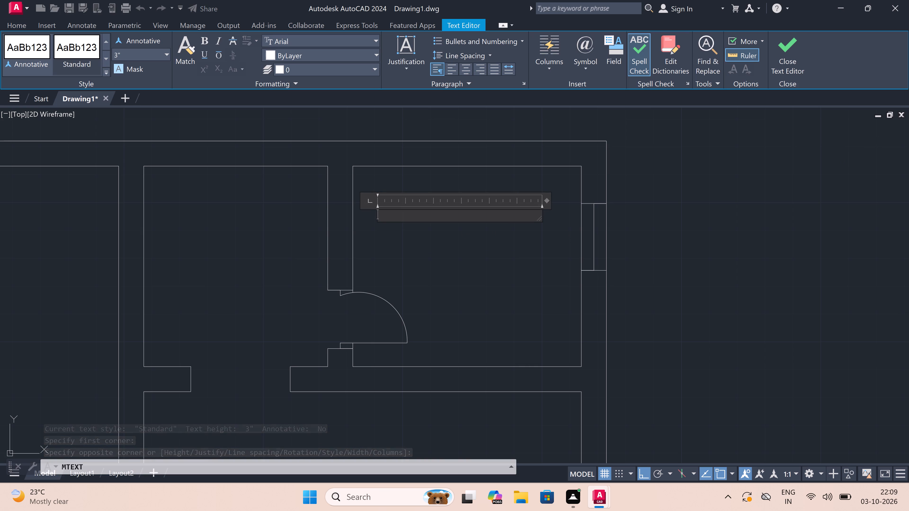
Enter the label BATH with 6'.10"X6' on the second line in the northeast corner room's text frame.
text(BATH)
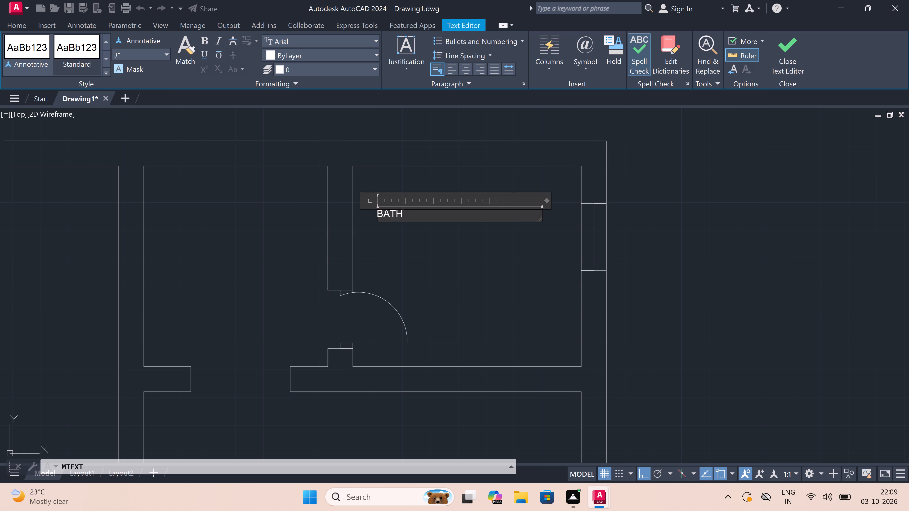
key(Return)
text(6')
text(.10)
key(shift+quotedbl)
key(x)
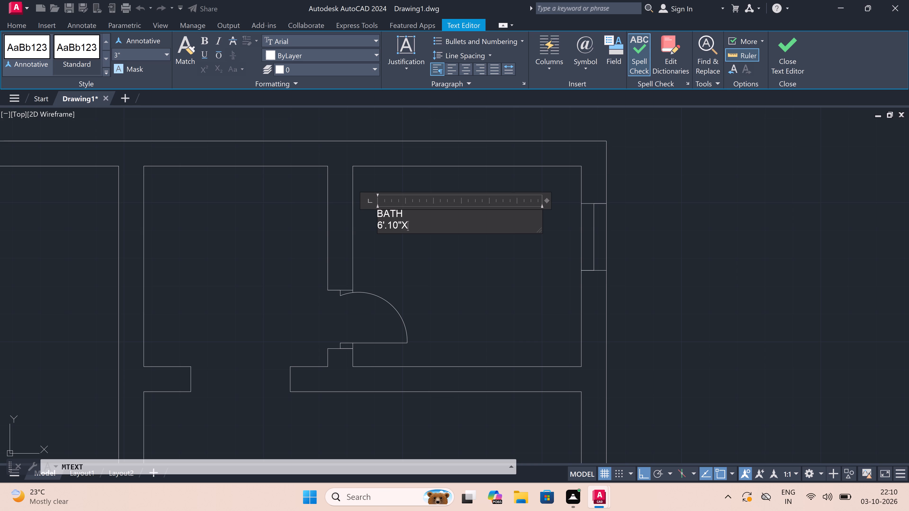
key(6)
key(apostrophe)
click(268, 244)
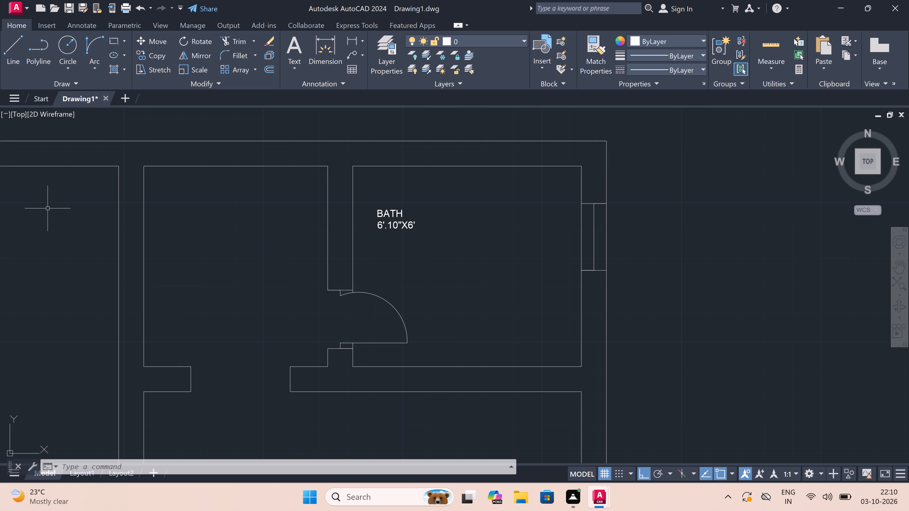
Start a multiline text in the room just west of the bath, with DRESS as its first line.
key(space)
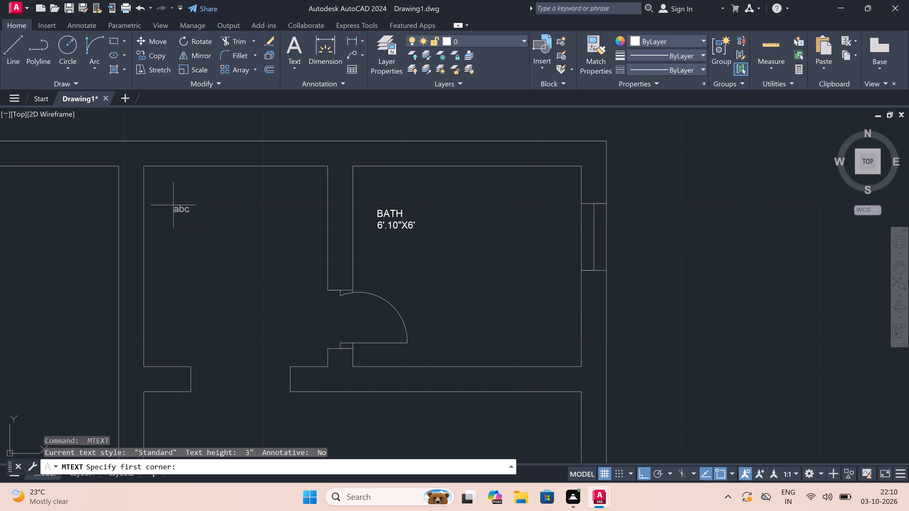
drag(173, 204, 246, 238)
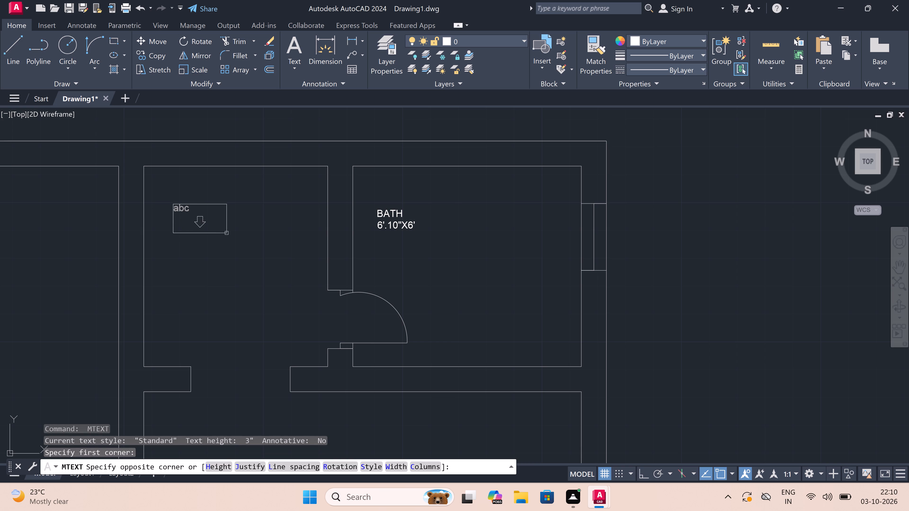
drag(246, 238, 291, 240)
drag(291, 240, 311, 224)
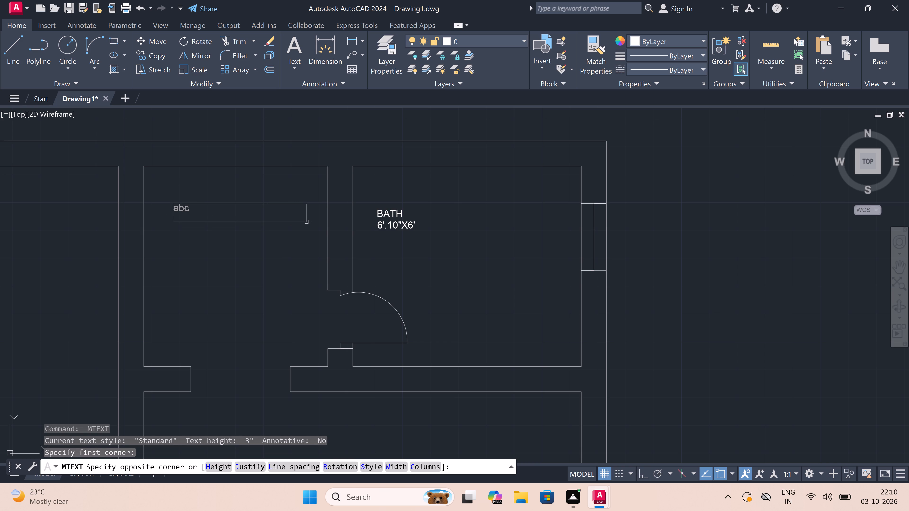
double_click(303, 221)
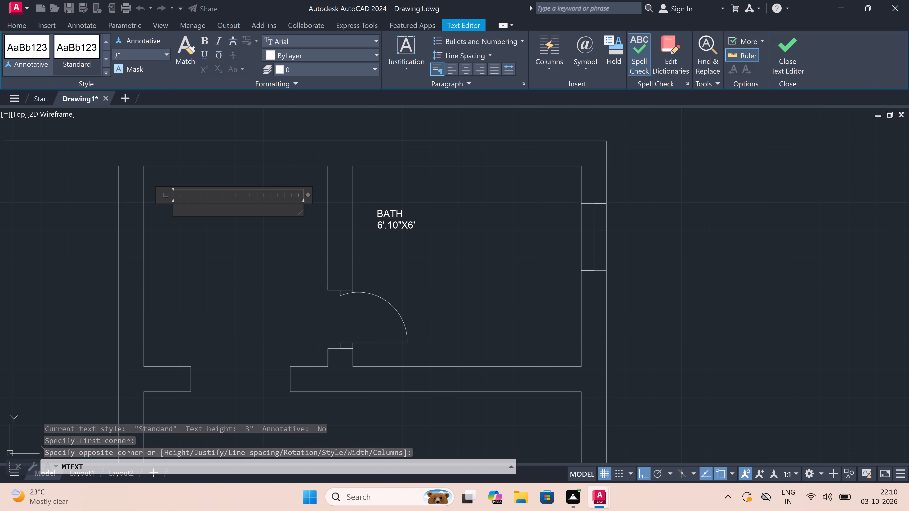
key(d)
key(r)
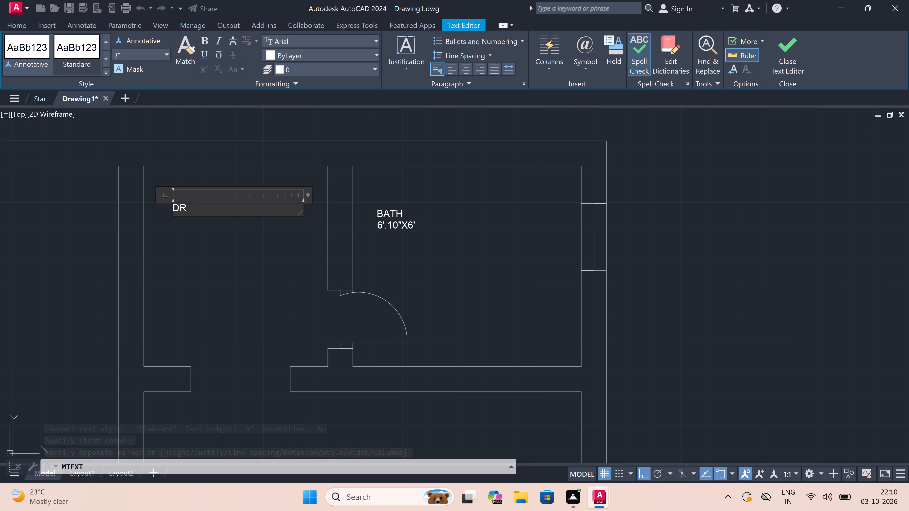
text(ES)
key(s)
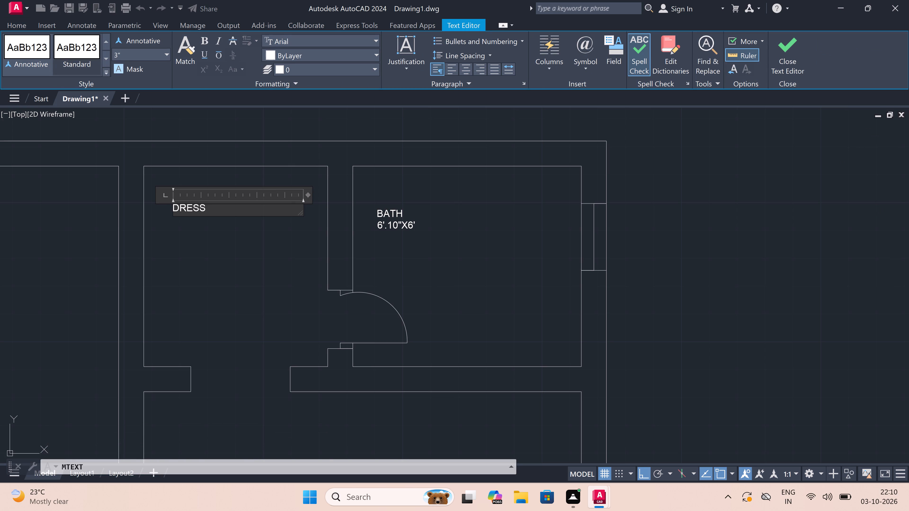
key(Return)
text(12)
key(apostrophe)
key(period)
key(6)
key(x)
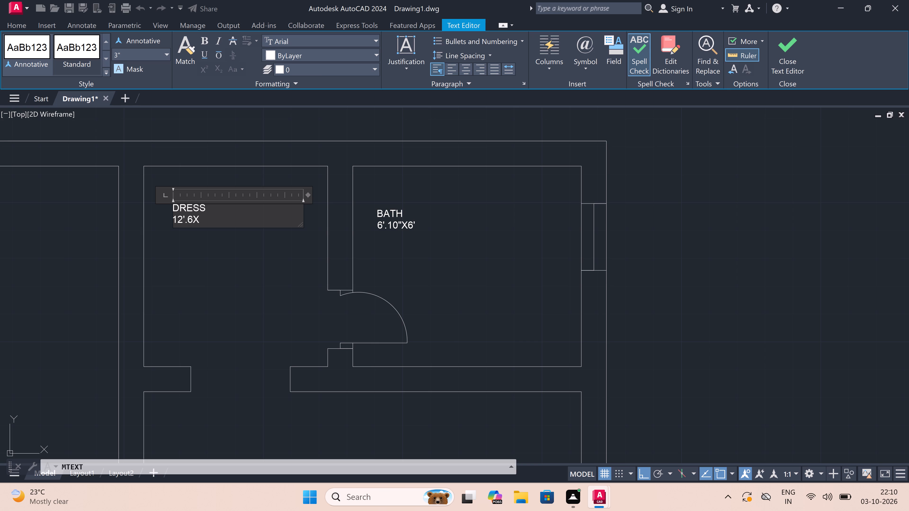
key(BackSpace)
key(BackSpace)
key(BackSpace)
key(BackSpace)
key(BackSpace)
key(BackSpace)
Enter 5'X6' as the dimensions line below DRESS and finish the label.
text(5')
key(x)
key(6)
key(apostrophe)
key(Return)
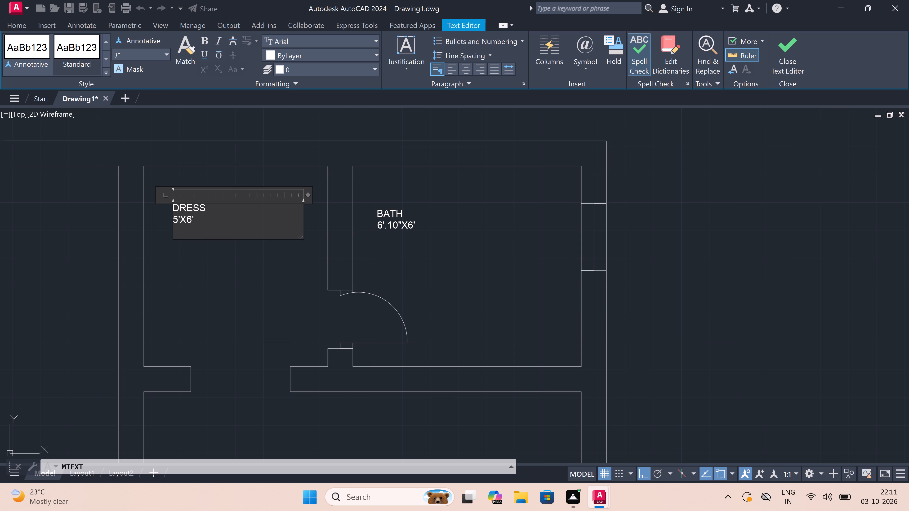
click(225, 260)
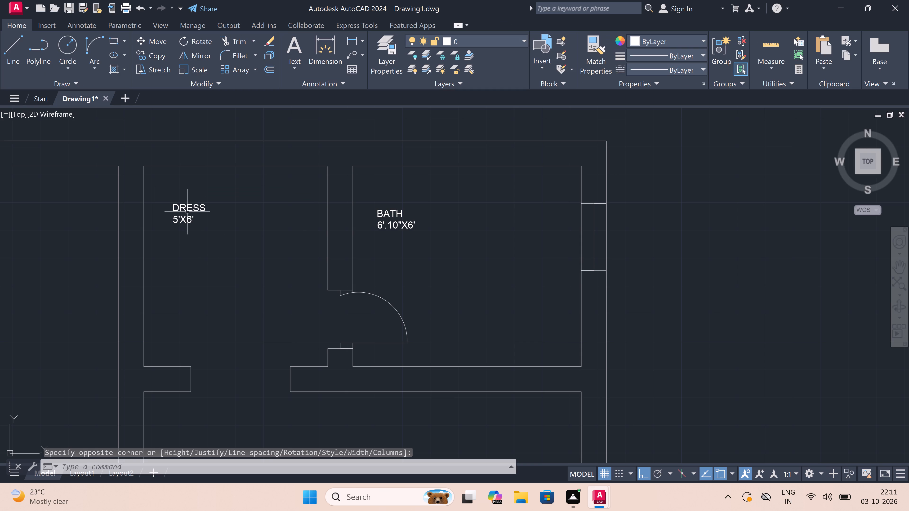
Look over the labelled floor plan for remaining unlabelled spaces, focusing on the large room west of the northeast dress room.
scroll(187, 212, down, 5)
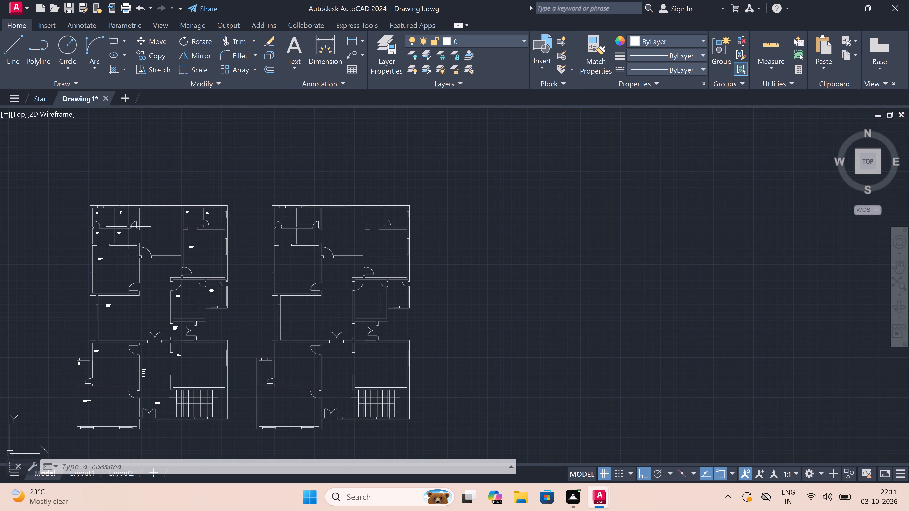
scroll(144, 236, up, 5)
scroll(145, 234, down, 3)
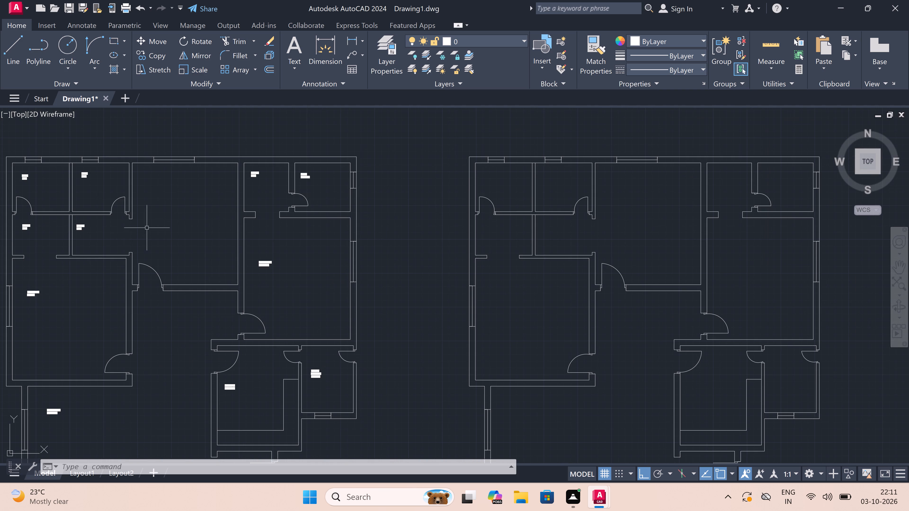
scroll(161, 206, up, 4)
scroll(161, 205, down, 5)
scroll(163, 204, up, 2)
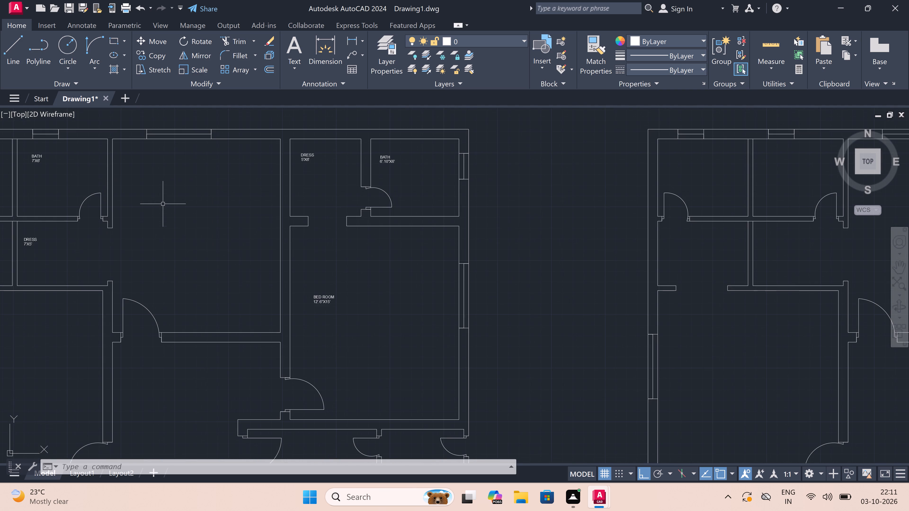
scroll(163, 204, up, 2)
scroll(163, 204, down, 3)
scroll(133, 220, up, 4)
scroll(133, 220, down, 2)
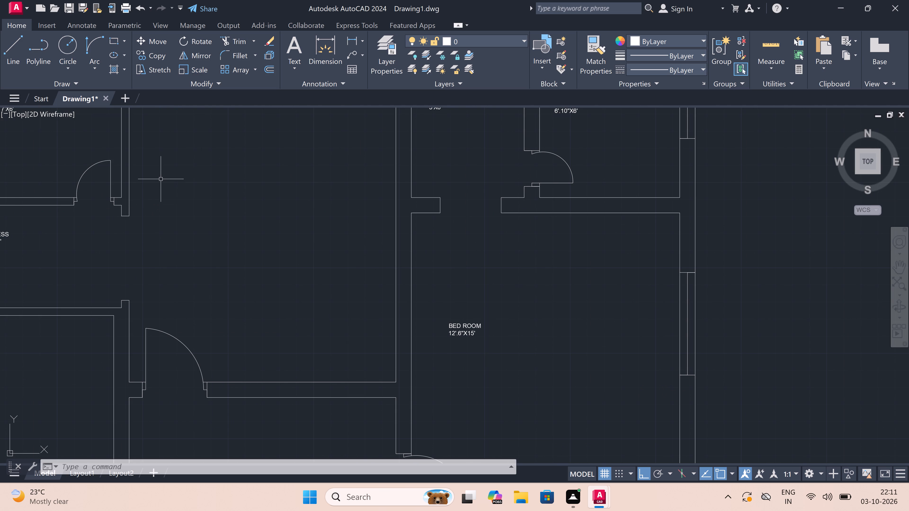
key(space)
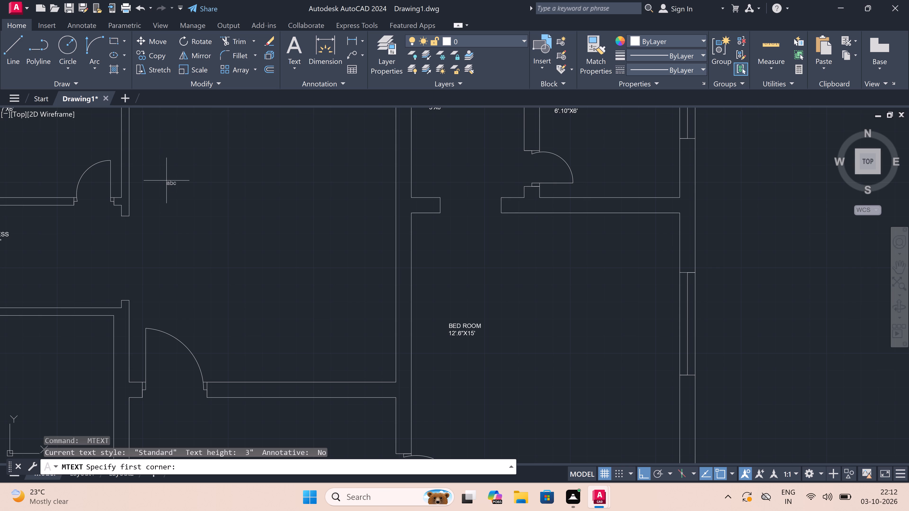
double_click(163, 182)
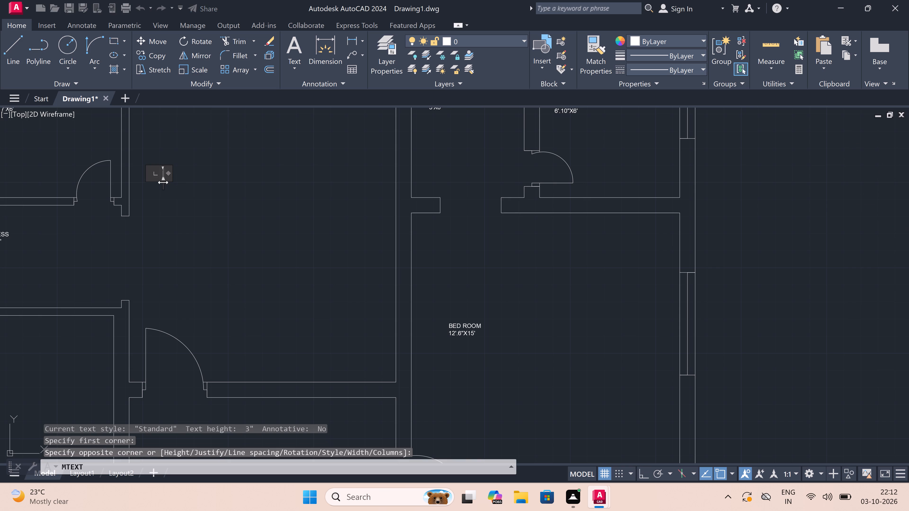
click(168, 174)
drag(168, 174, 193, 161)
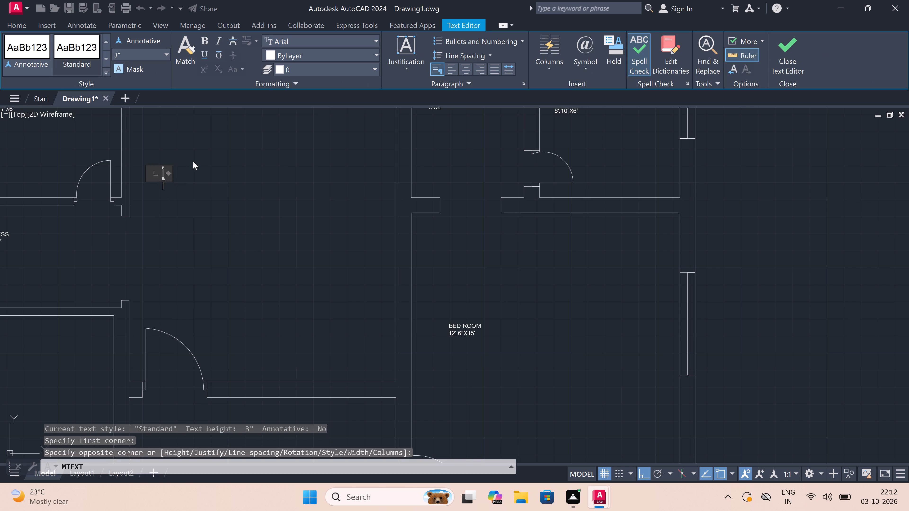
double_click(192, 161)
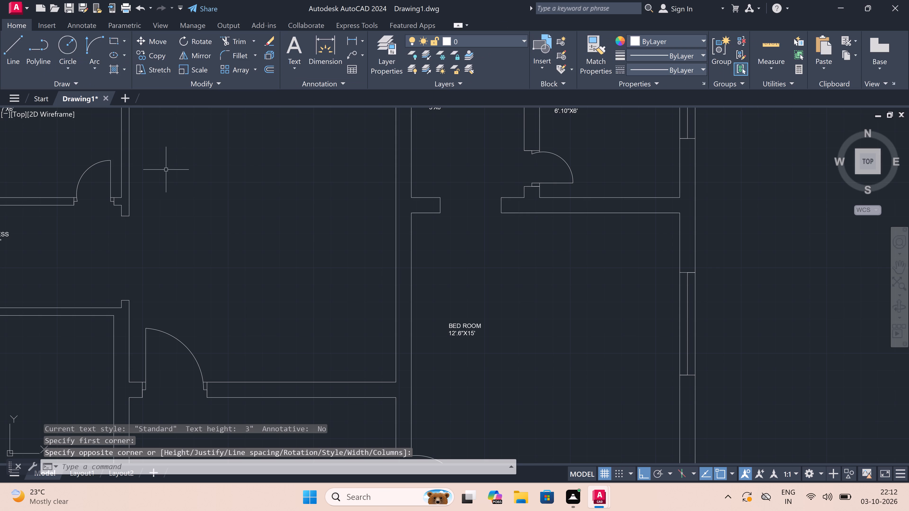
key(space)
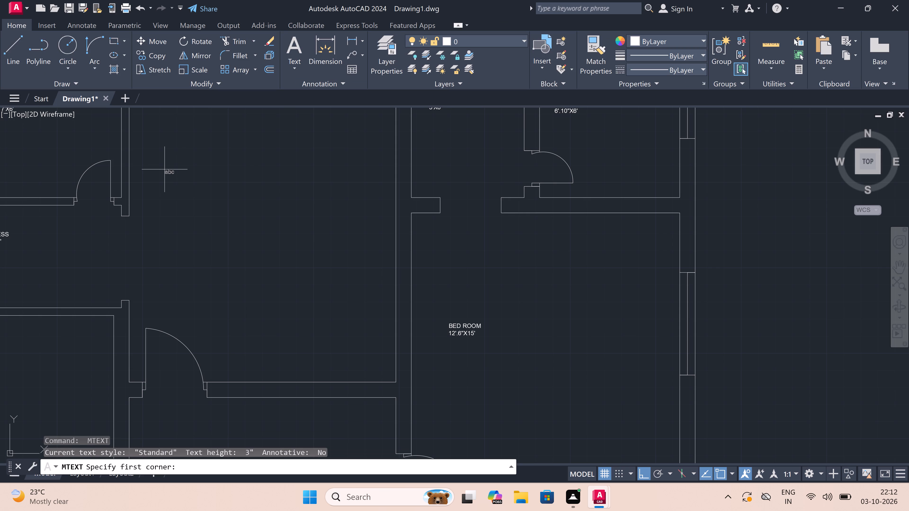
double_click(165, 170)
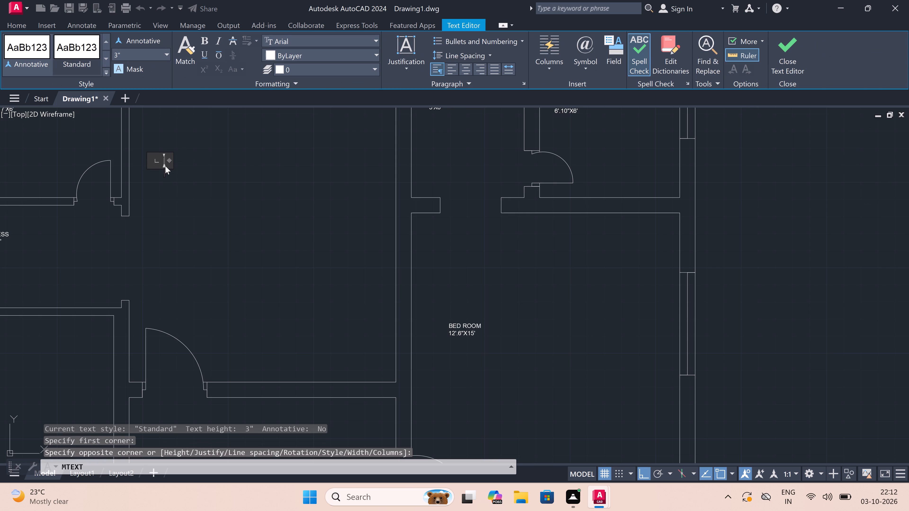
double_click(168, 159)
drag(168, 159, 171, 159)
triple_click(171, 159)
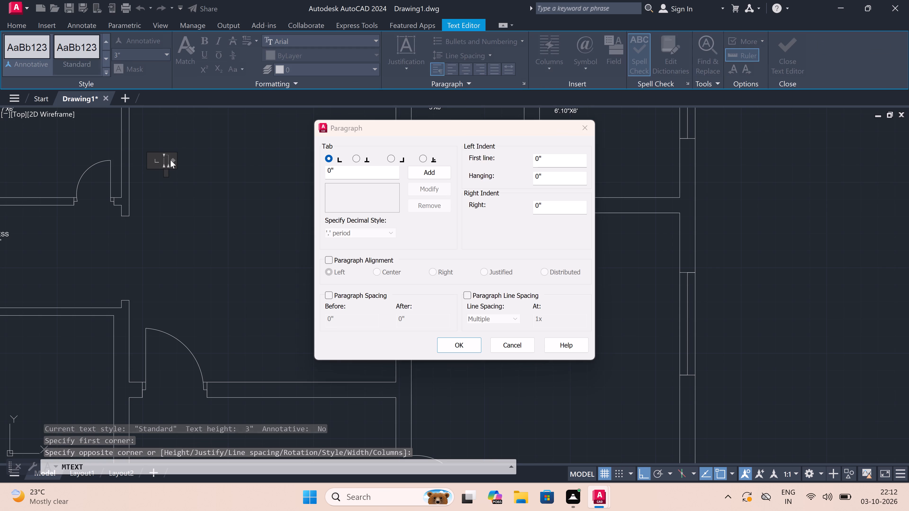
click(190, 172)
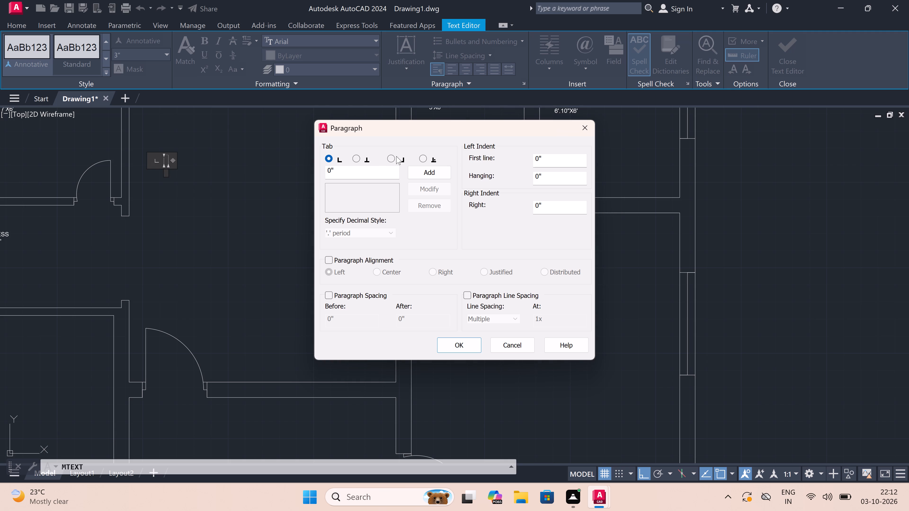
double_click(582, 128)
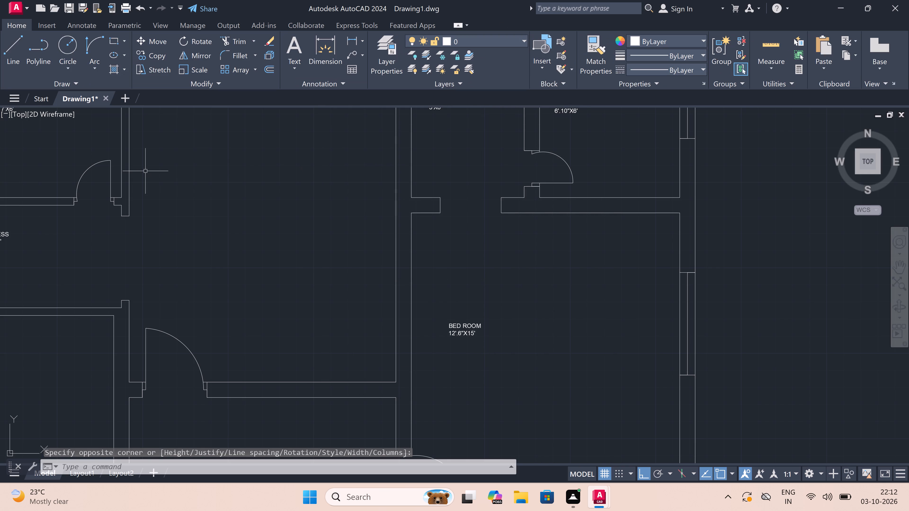
Start a wide multiline text in the large room west of the northeast dress room, with BED ROOM as its first line.
key(space)
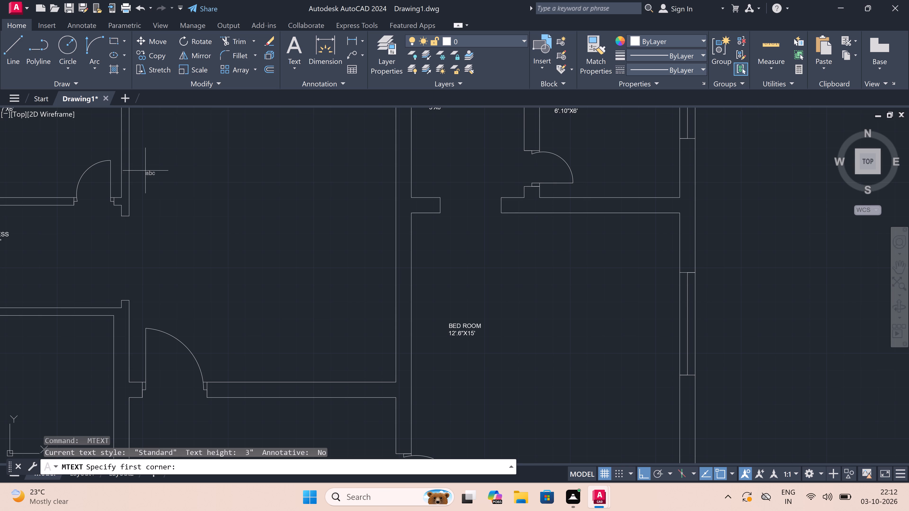
drag(147, 171, 209, 188)
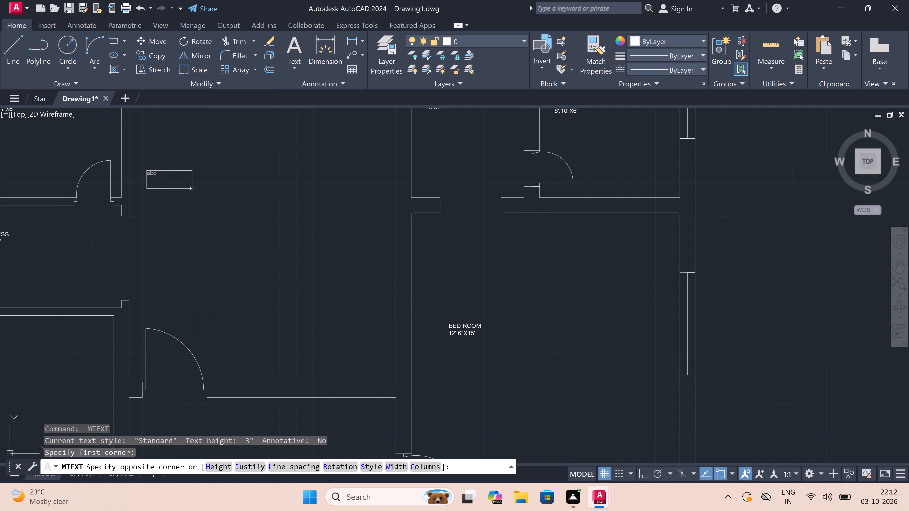
drag(209, 188, 358, 183)
drag(358, 183, 370, 182)
double_click(370, 182)
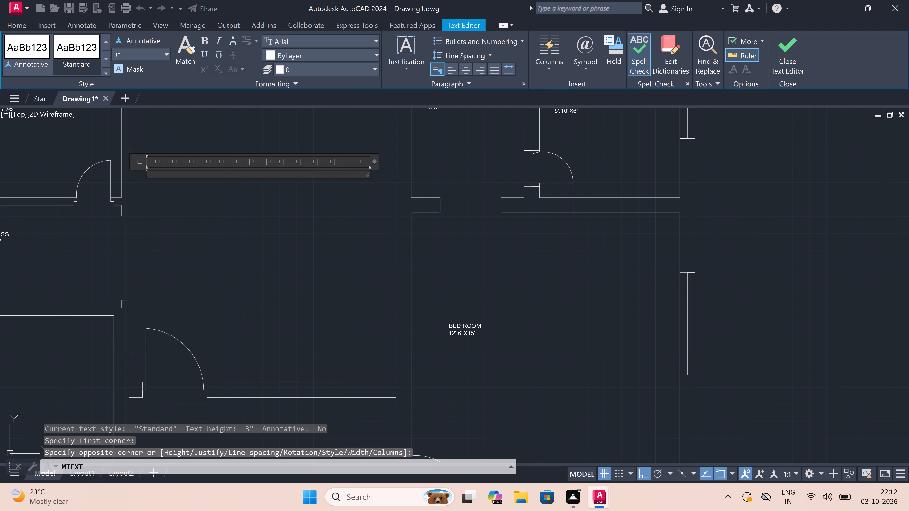
text(BED)
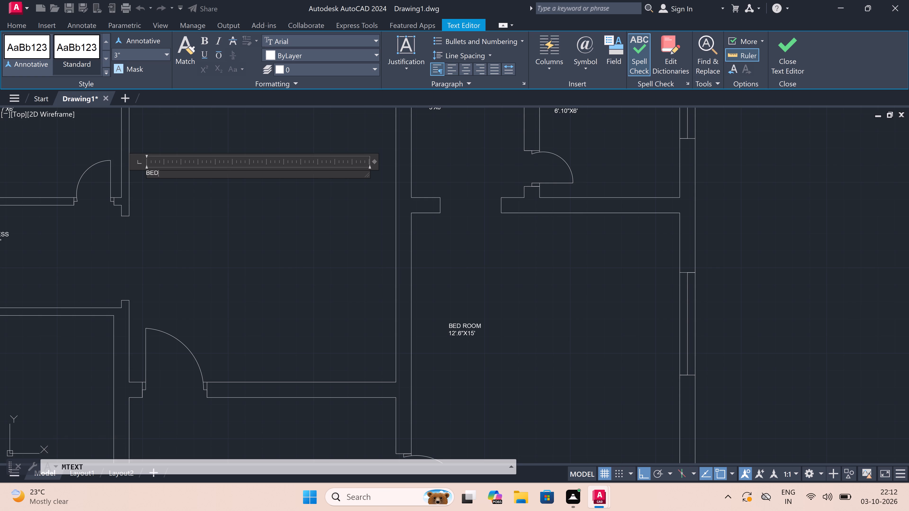
key(space)
text(ROOM)
key(Return)
Enter 13'X15' as the dimensions line below BED ROOM, indented by two spaces, and finish the label.
key(space)
key(space)
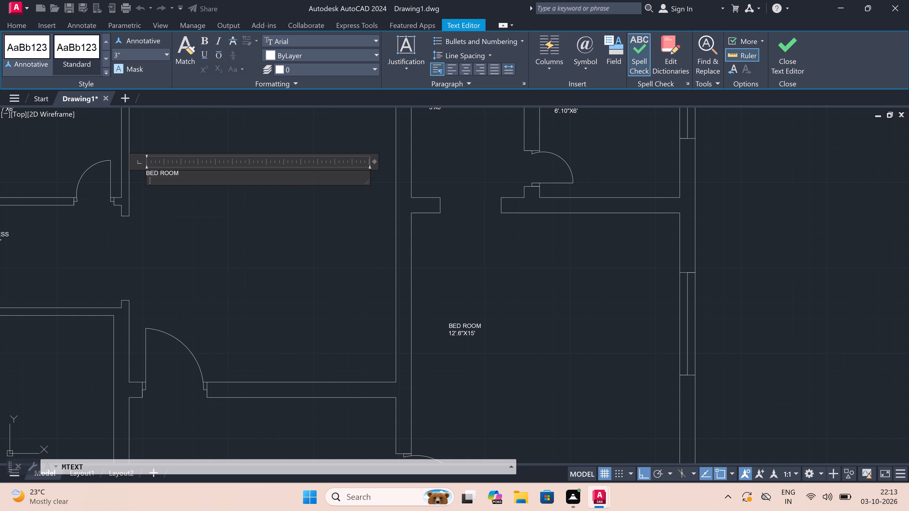
text(13)
key(apostrophe)
key(x)
text(15)
key(apostrophe)
click(261, 192)
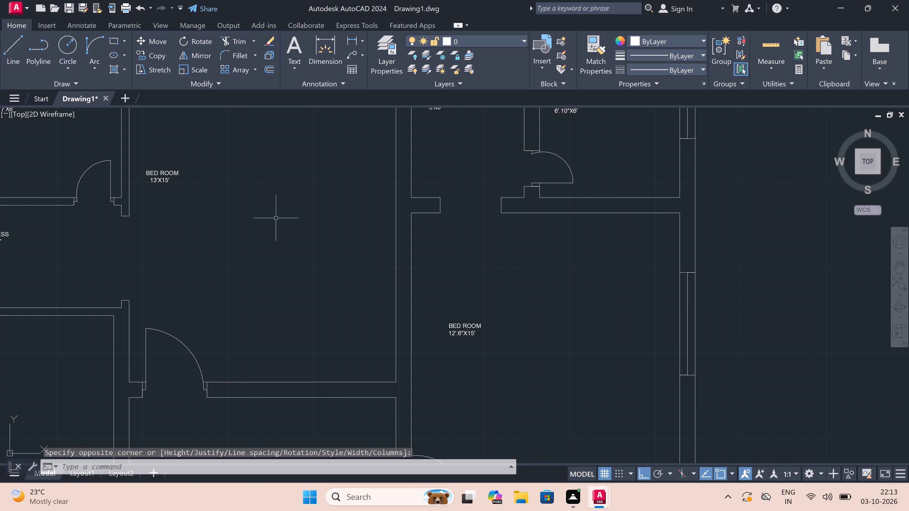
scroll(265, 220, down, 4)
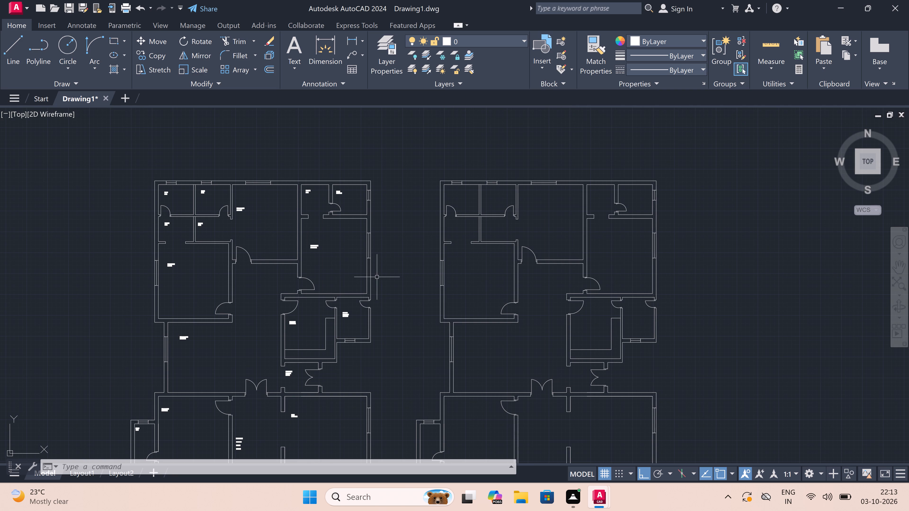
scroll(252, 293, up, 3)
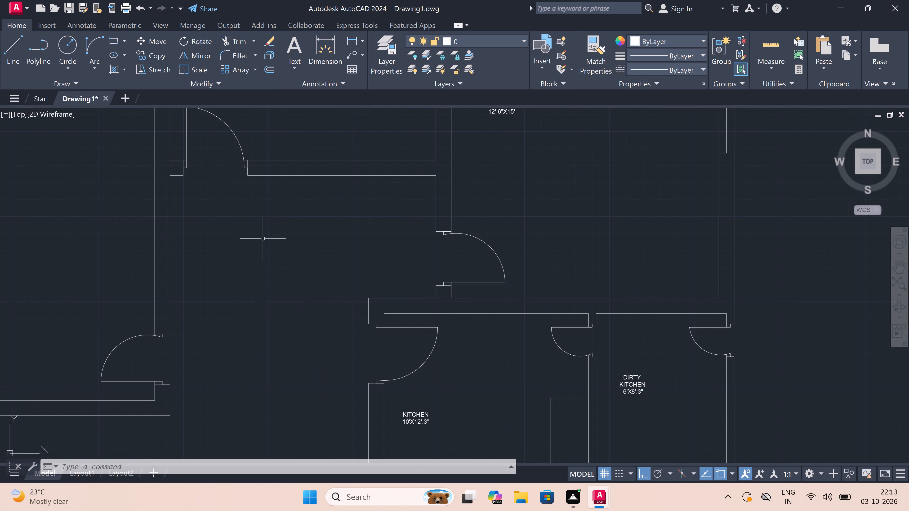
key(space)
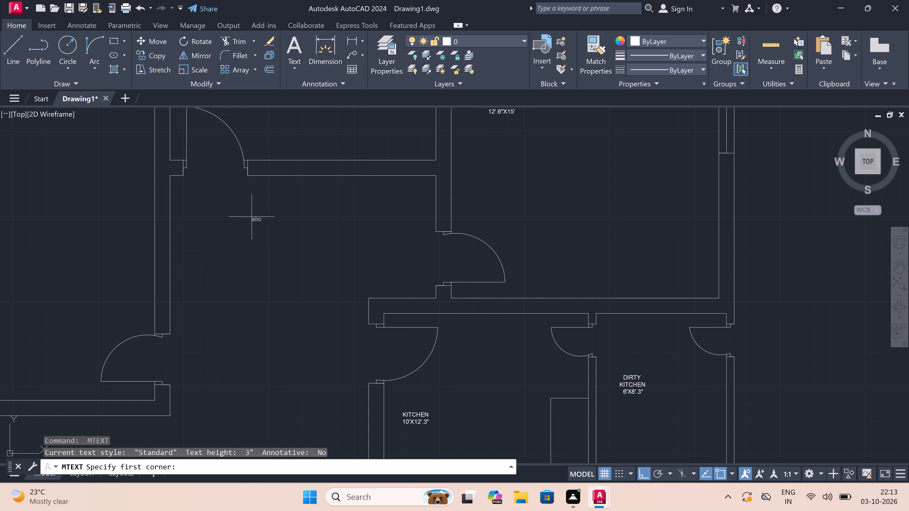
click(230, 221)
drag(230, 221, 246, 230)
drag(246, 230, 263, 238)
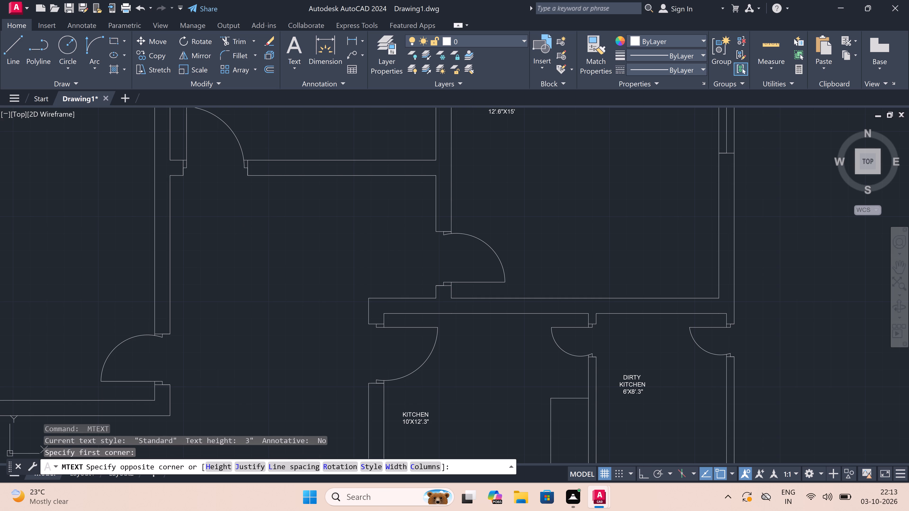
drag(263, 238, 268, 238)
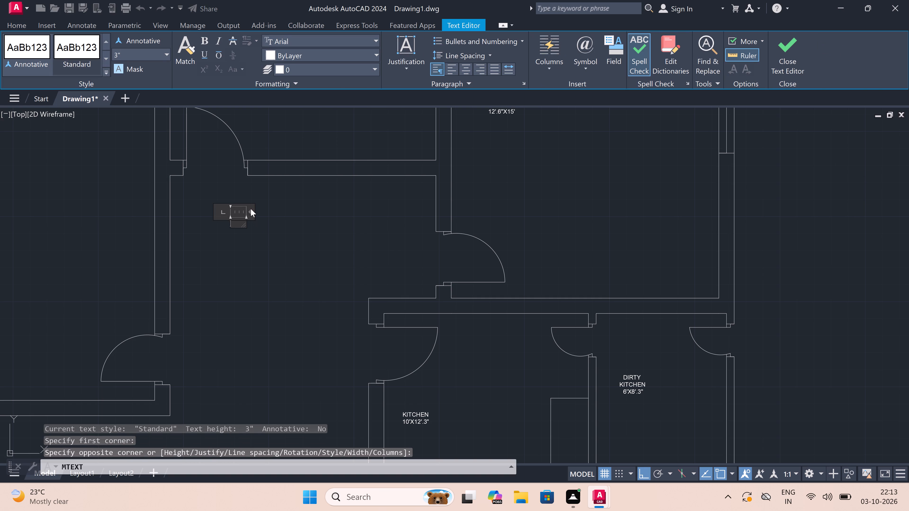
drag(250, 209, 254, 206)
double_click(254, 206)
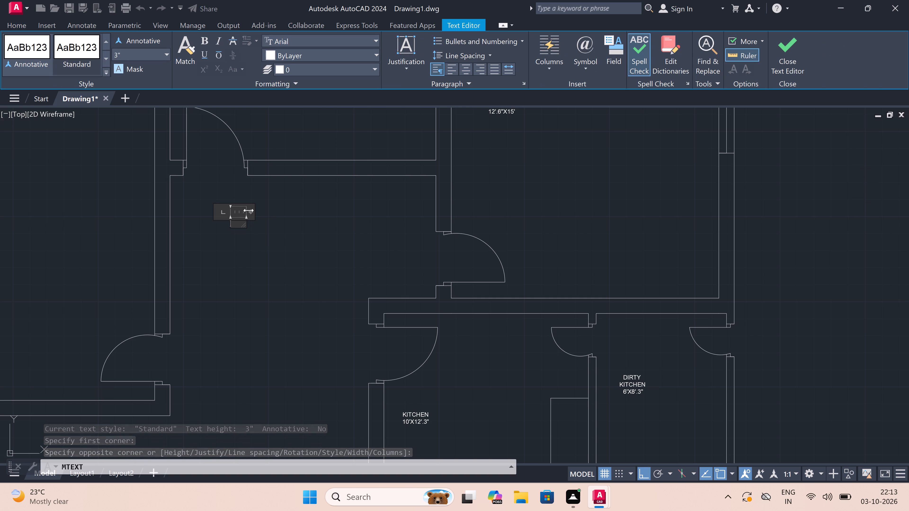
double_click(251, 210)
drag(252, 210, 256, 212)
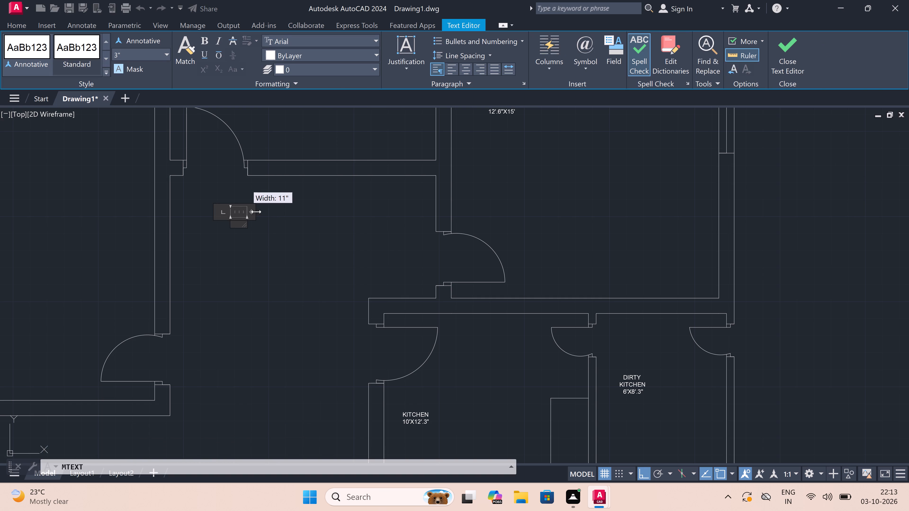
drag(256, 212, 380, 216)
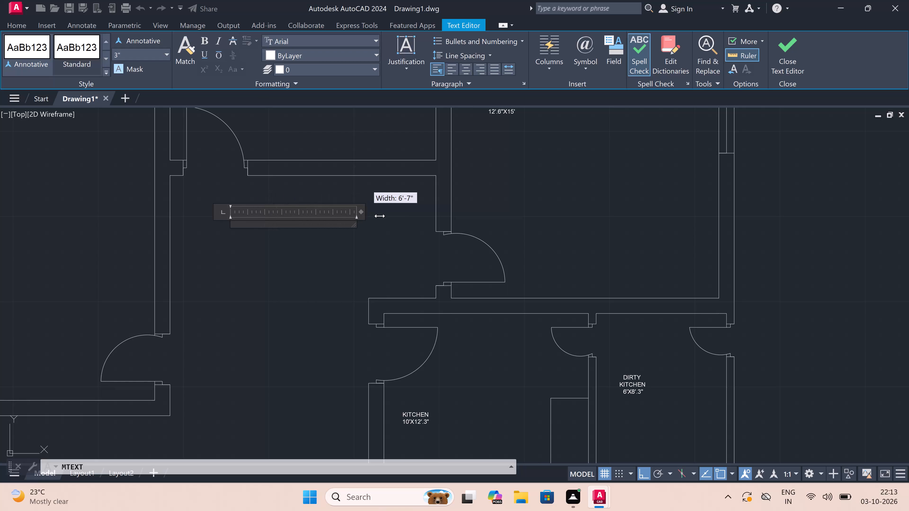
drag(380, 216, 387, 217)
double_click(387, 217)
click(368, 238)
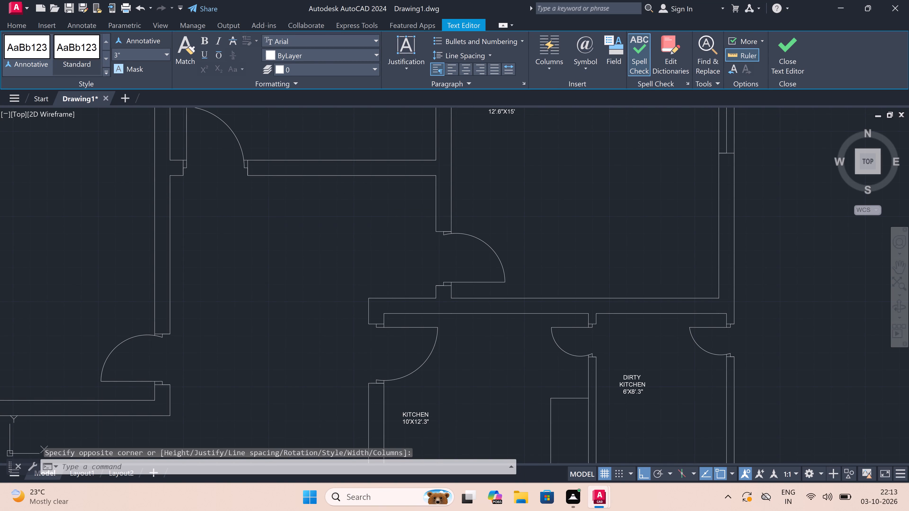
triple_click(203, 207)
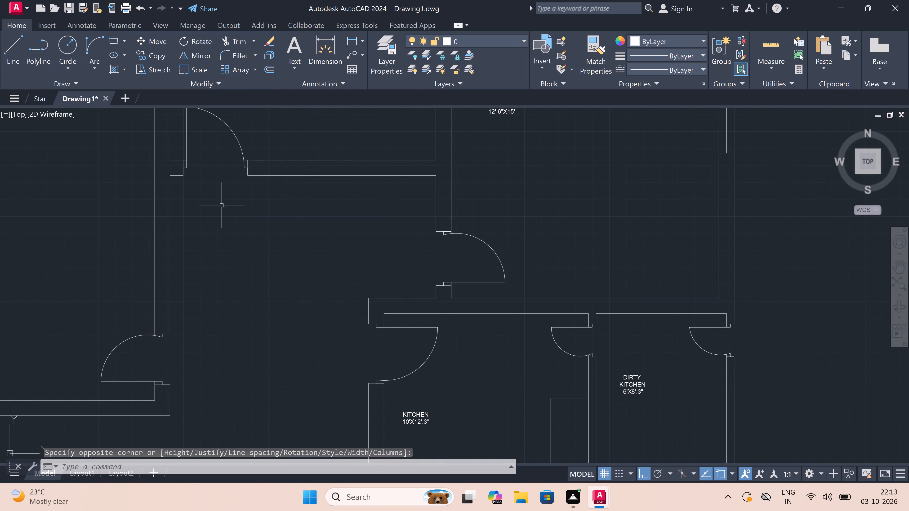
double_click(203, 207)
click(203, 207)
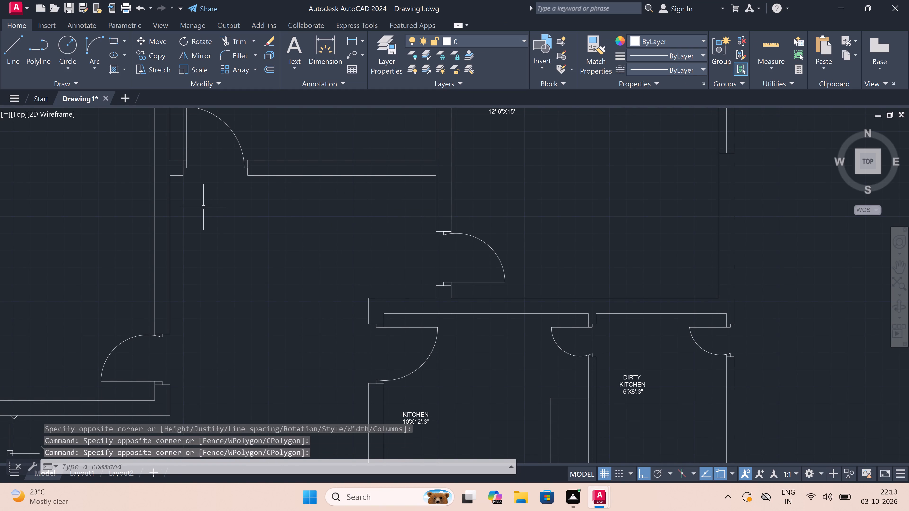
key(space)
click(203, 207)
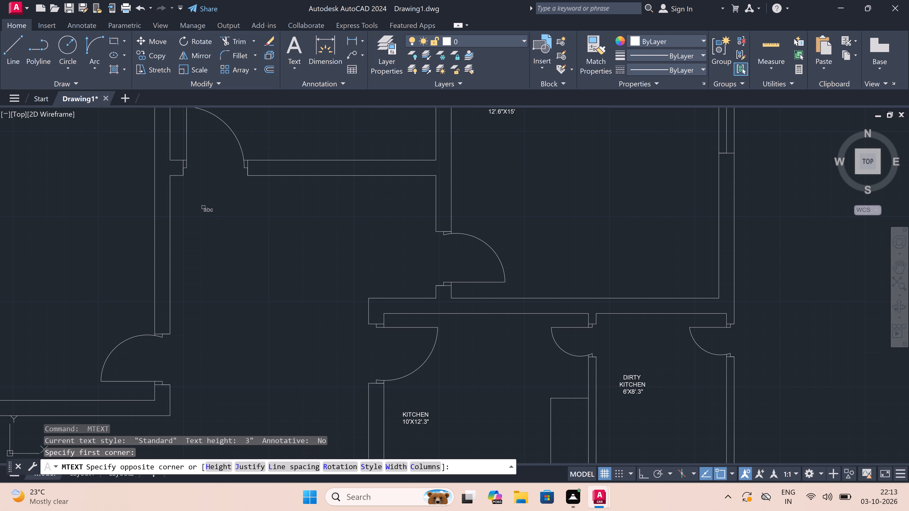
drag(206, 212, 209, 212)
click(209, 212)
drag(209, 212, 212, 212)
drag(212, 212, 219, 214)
Label the open central space northwest of the KITCHEN with a wide multiline text reading LOBBY and, on the line below, 14'X6'.
key(space)
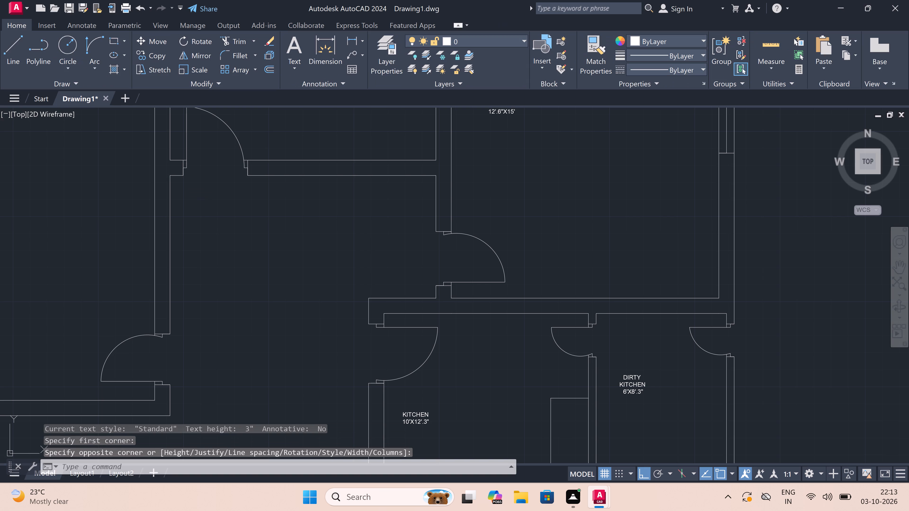
click(213, 207)
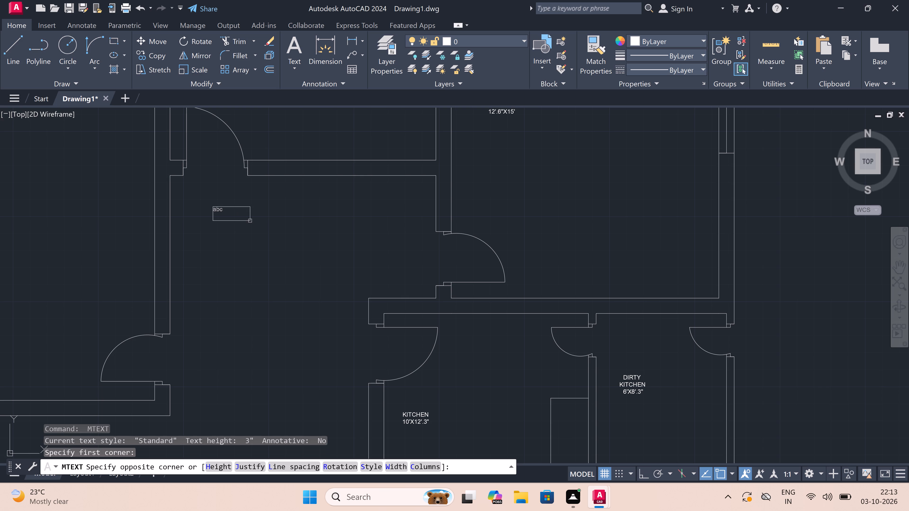
triple_click(410, 225)
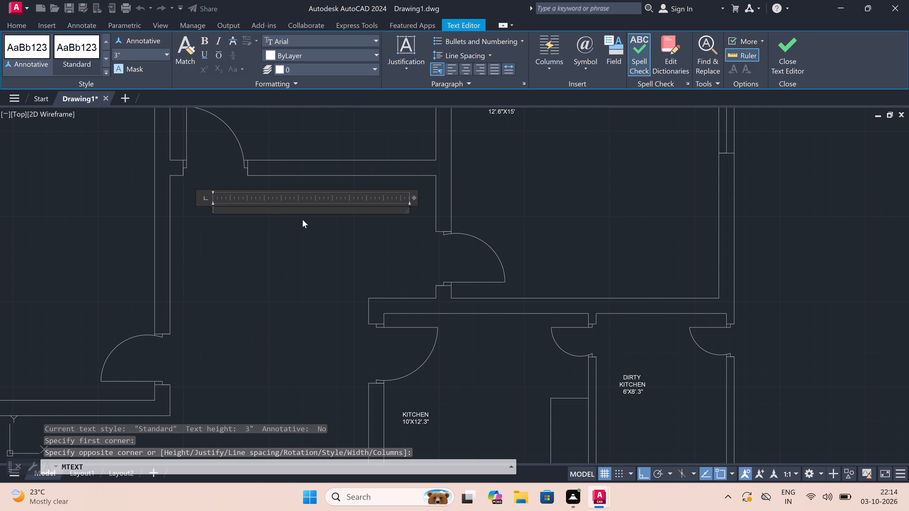
text(LO)
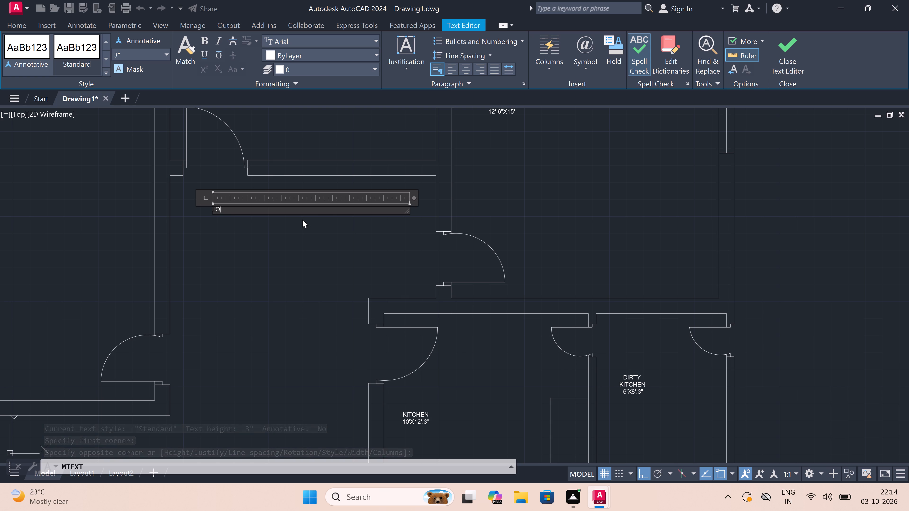
text(BBY)
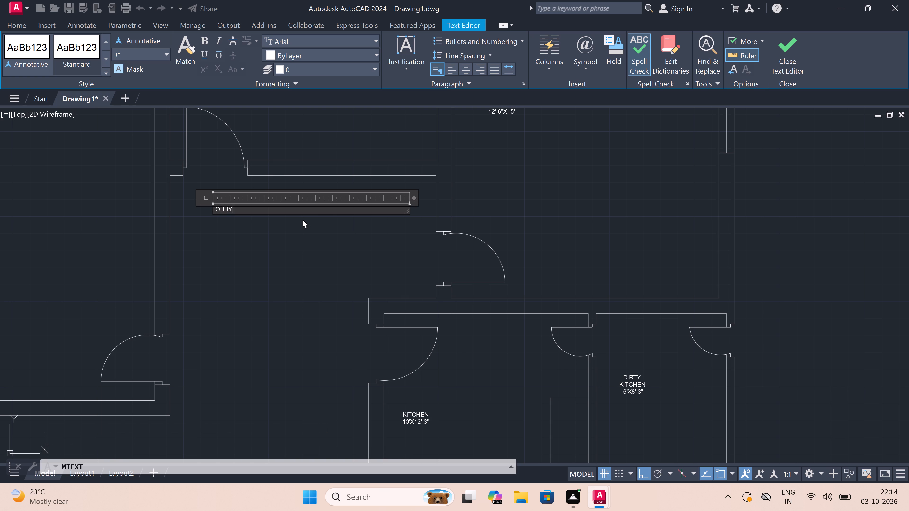
key(Return)
text(14)
key(apostrophe)
key(x)
key(6)
key(apostrophe)
click(303, 231)
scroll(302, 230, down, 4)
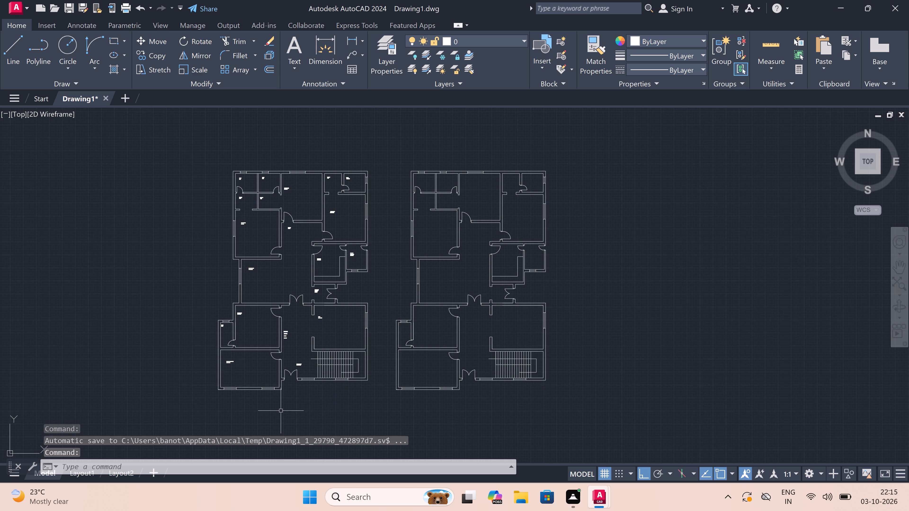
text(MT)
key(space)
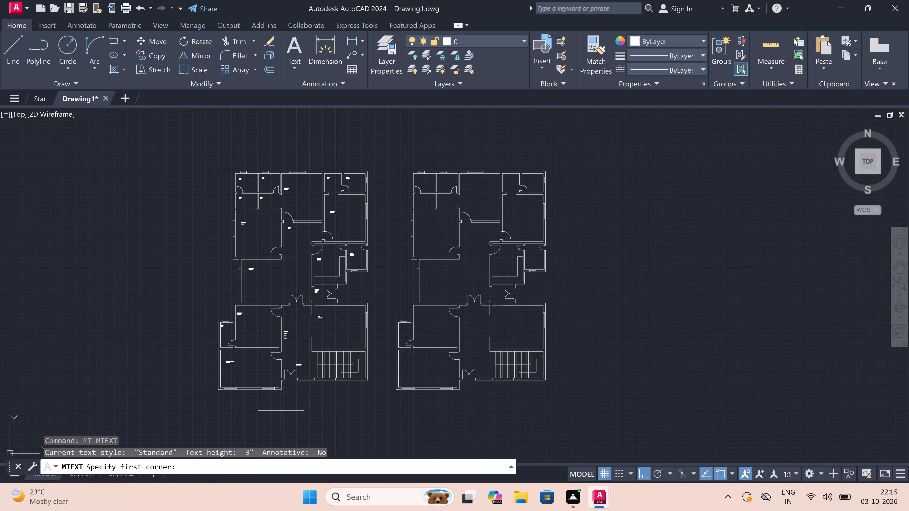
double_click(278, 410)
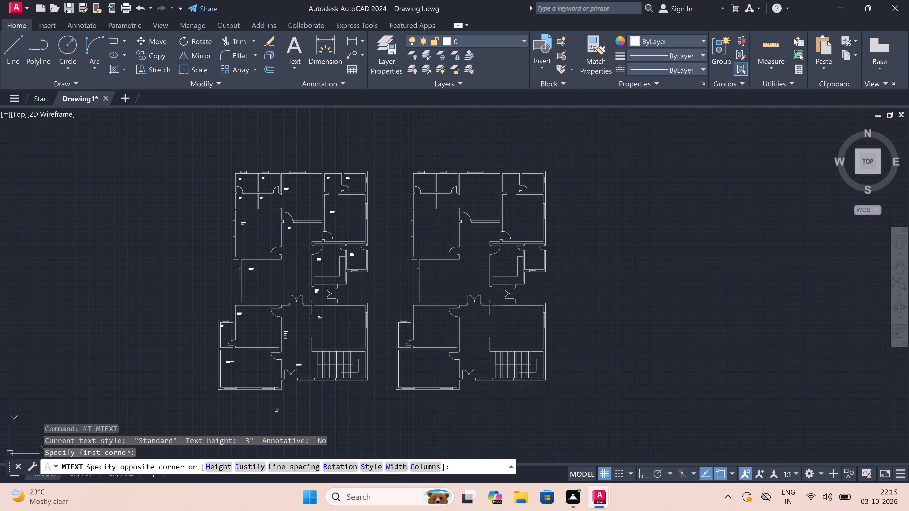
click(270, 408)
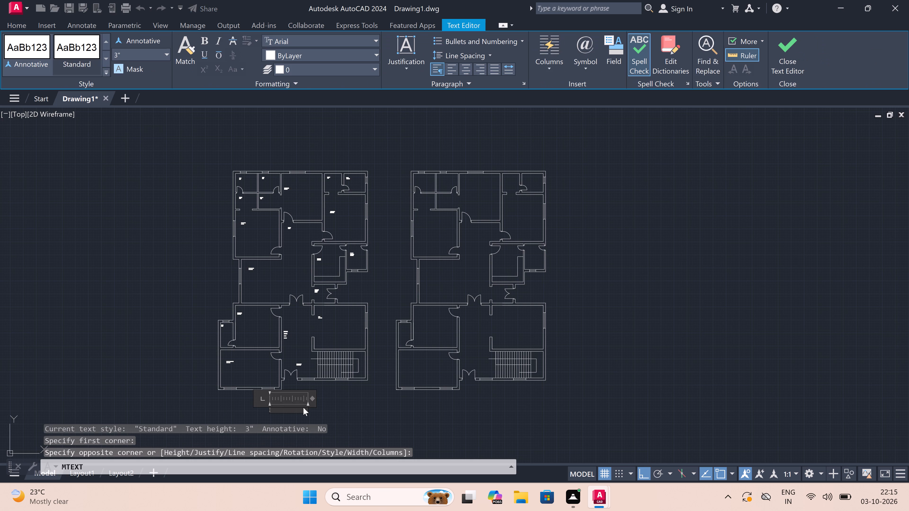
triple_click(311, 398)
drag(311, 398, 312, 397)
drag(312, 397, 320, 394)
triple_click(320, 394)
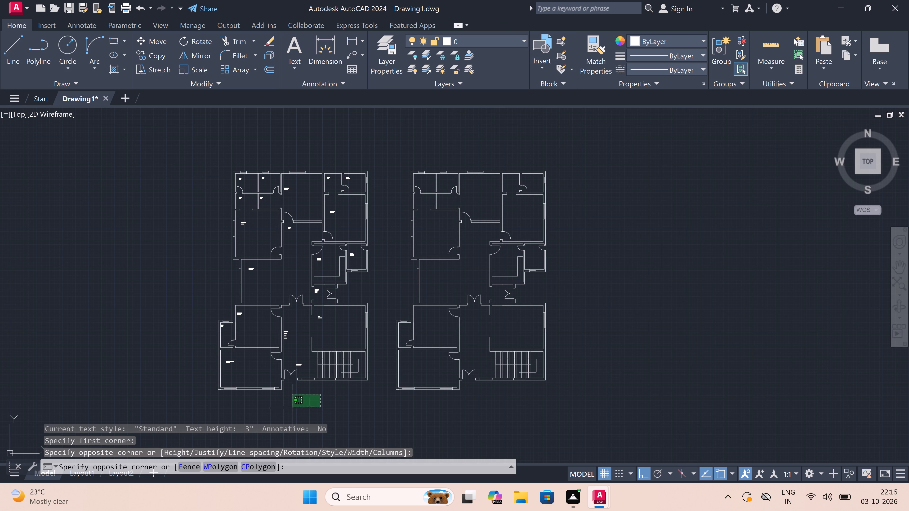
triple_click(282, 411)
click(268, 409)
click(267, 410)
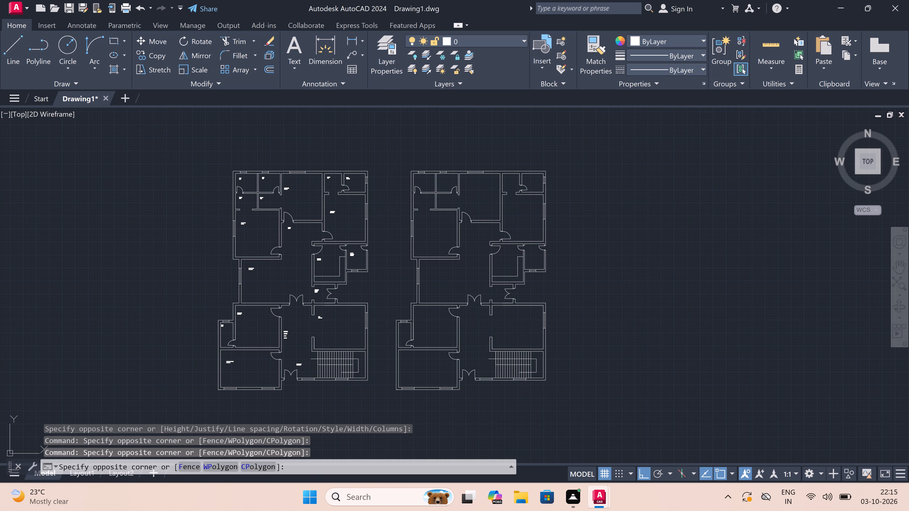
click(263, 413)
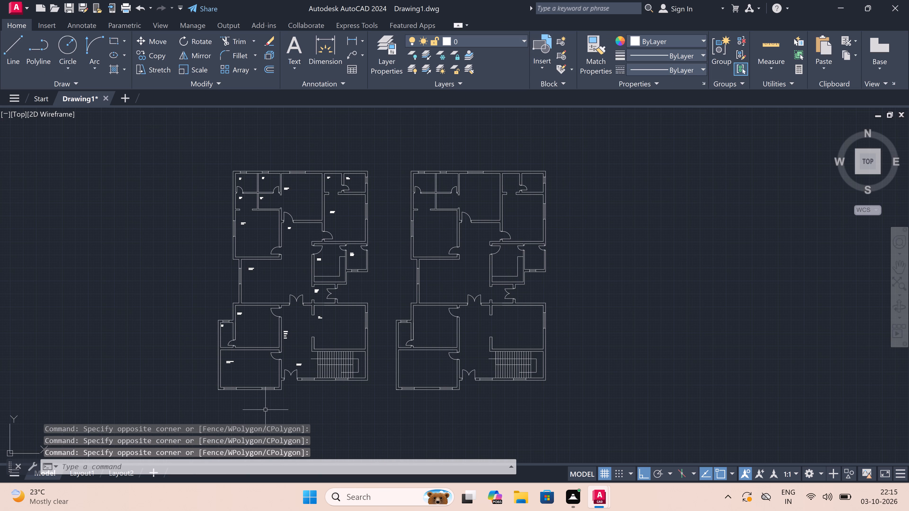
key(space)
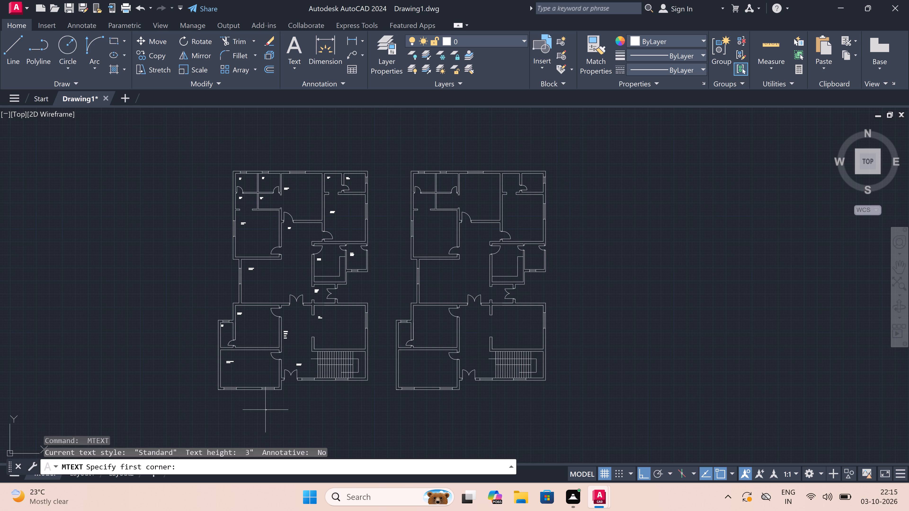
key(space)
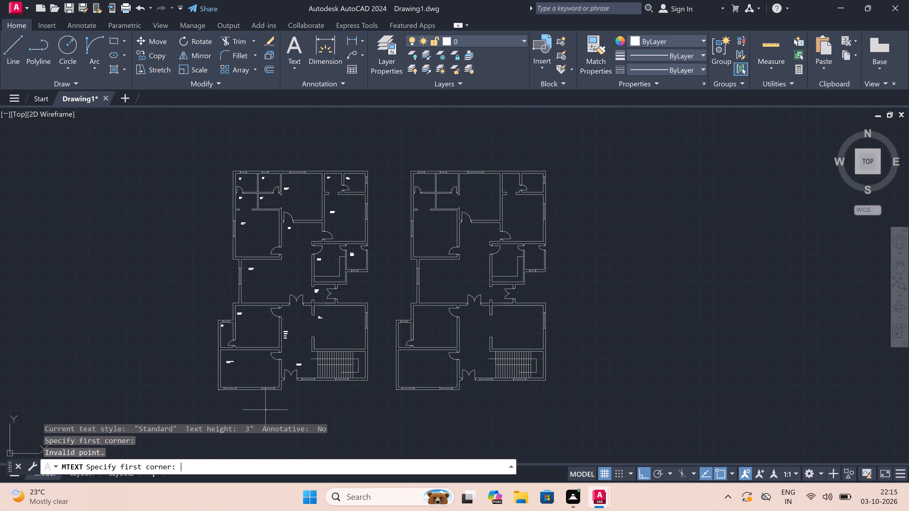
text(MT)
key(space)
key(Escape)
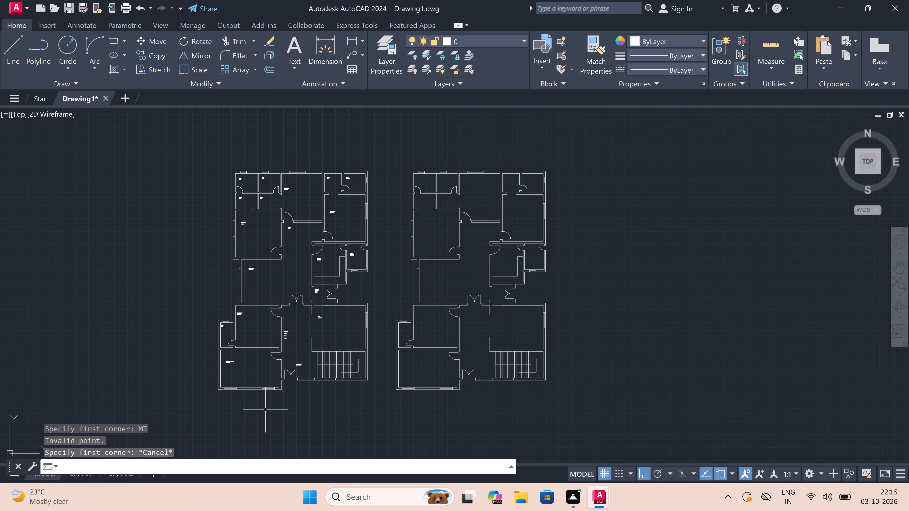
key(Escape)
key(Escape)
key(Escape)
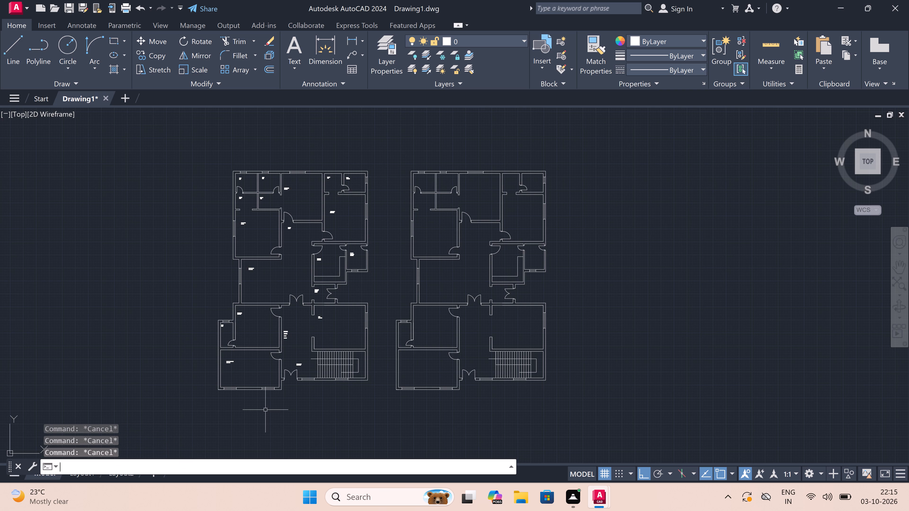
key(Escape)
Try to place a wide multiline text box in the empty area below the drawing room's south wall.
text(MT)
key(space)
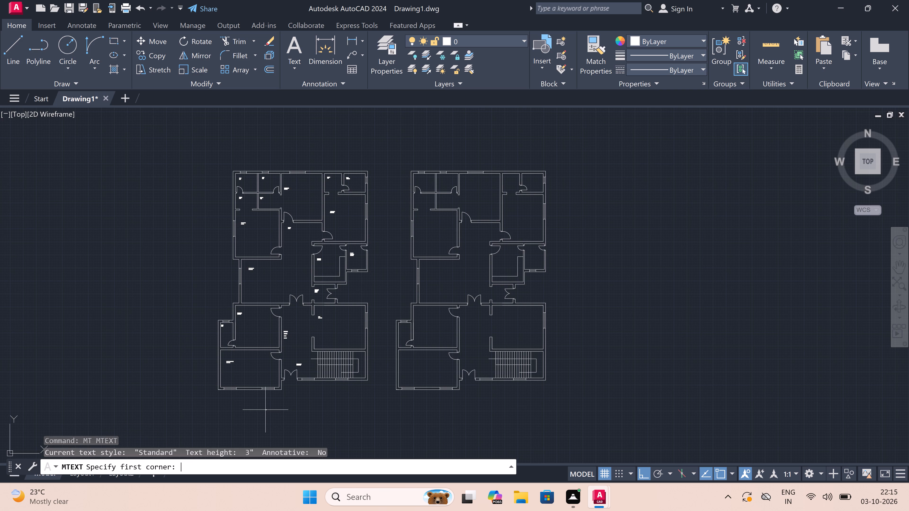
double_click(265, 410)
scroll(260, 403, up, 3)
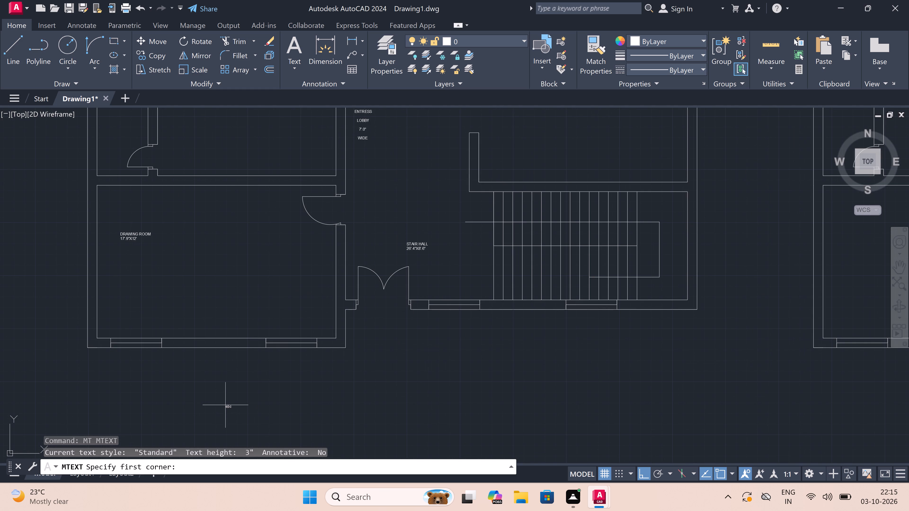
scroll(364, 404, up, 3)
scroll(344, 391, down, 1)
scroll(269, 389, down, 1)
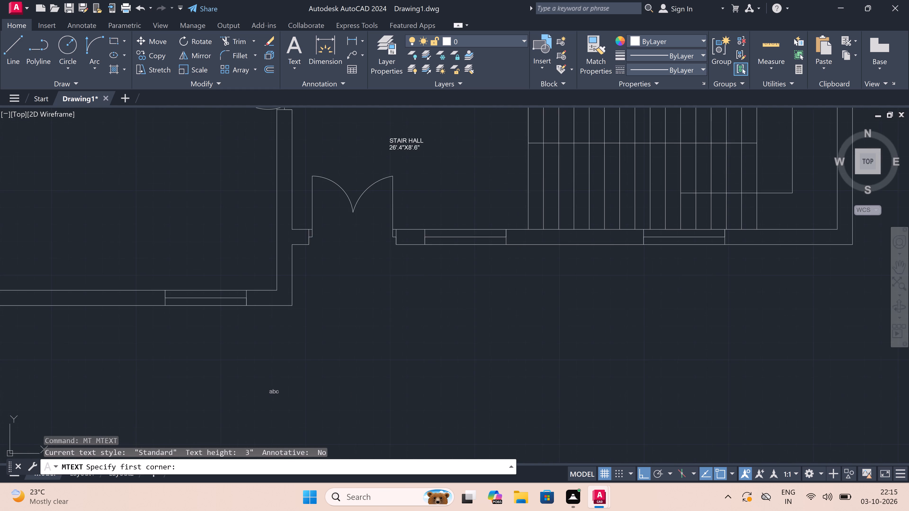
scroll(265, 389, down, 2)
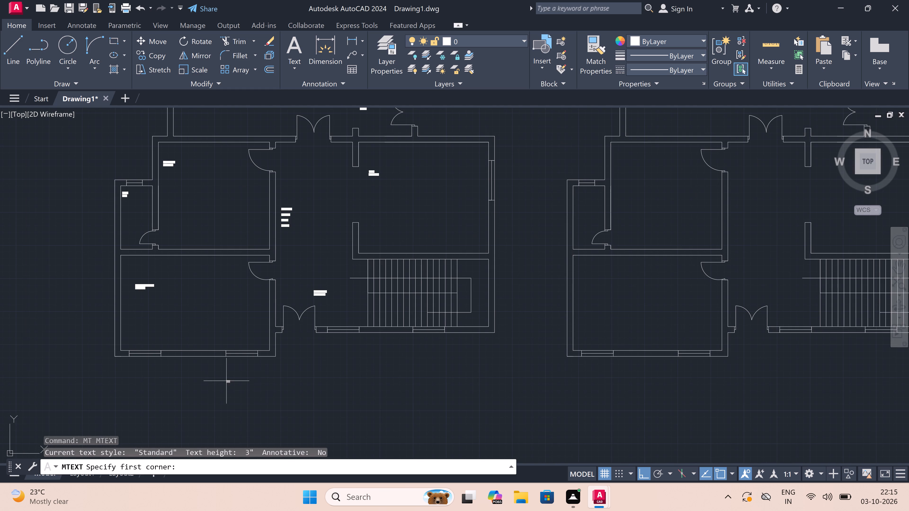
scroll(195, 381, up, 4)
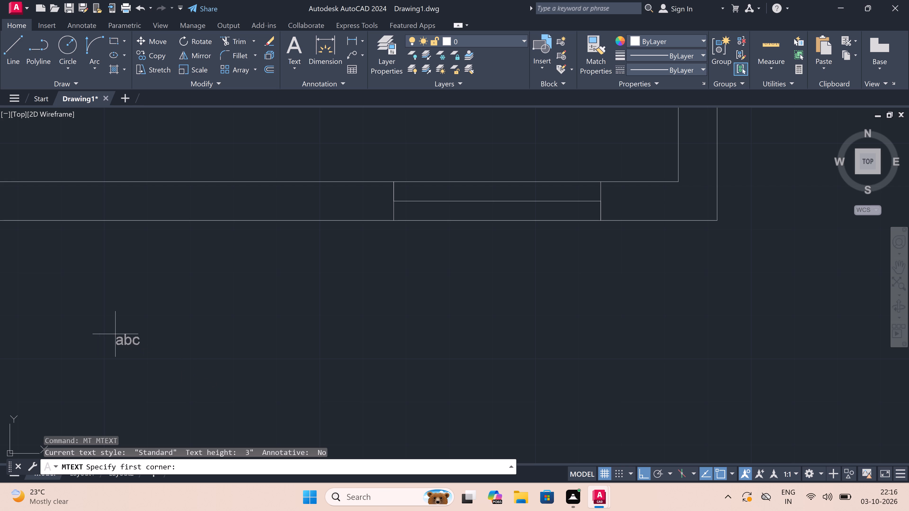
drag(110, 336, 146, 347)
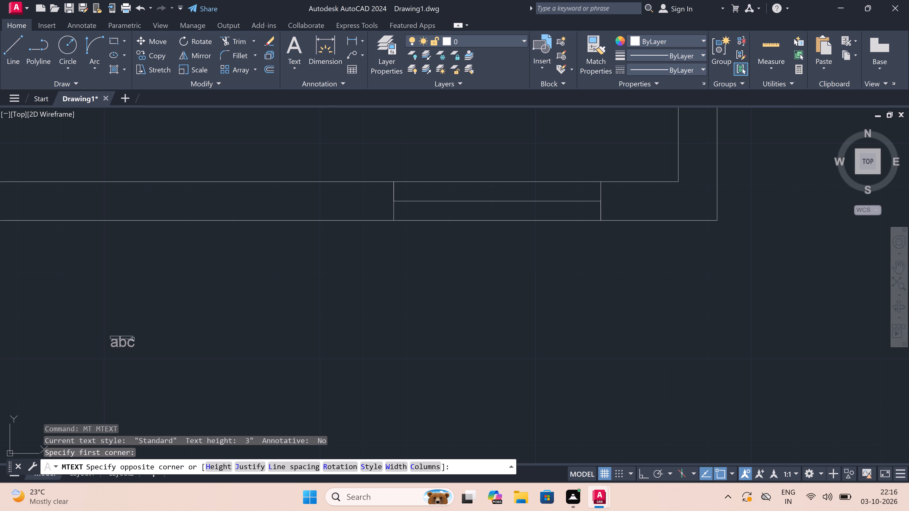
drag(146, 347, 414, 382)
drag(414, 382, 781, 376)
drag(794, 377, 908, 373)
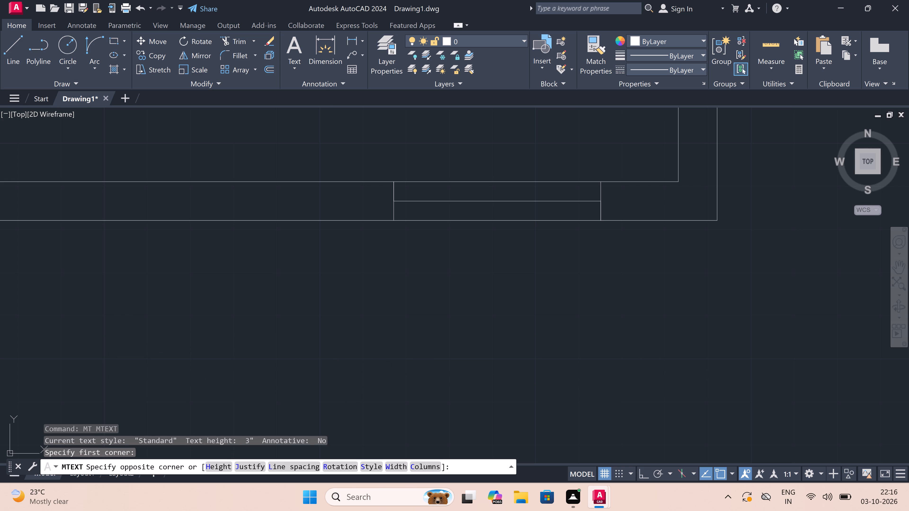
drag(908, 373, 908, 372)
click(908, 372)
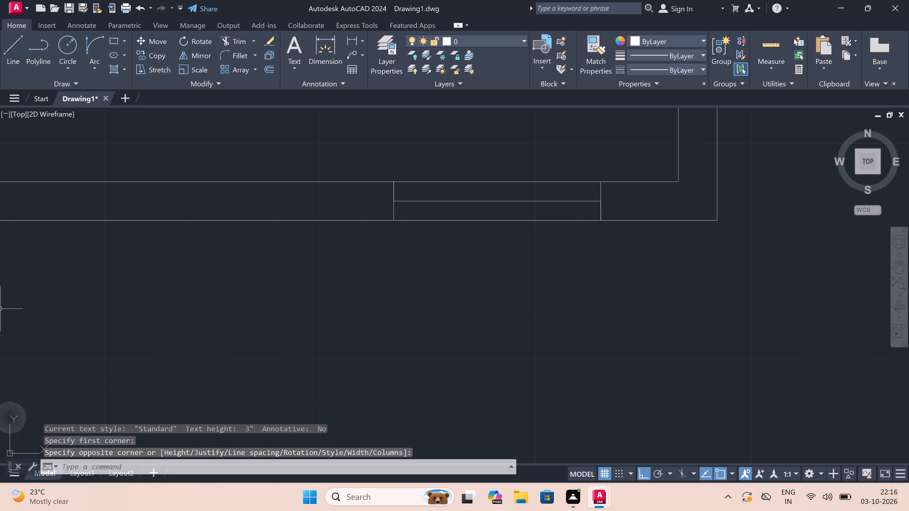
Add a wide multiline text reading GROUND FLOOR PLAN in the empty area below the drawing room's south wall.
key(space)
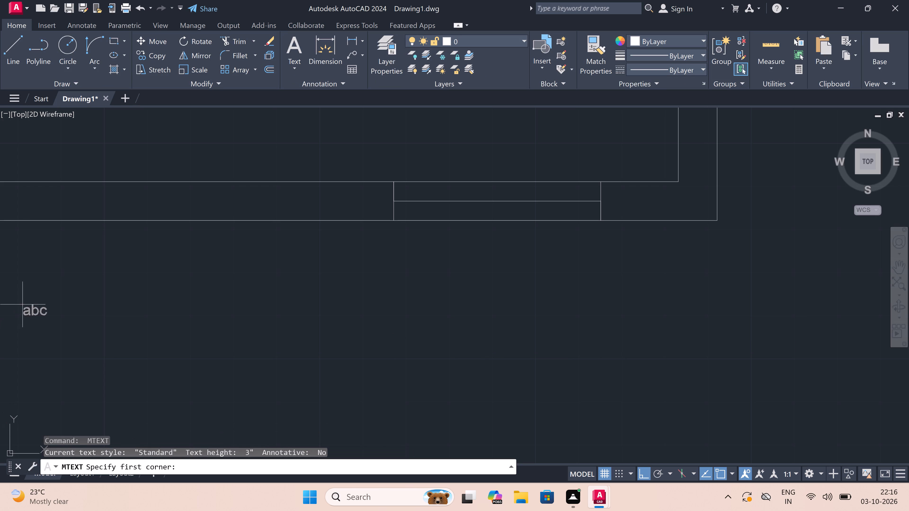
drag(15, 302, 125, 322)
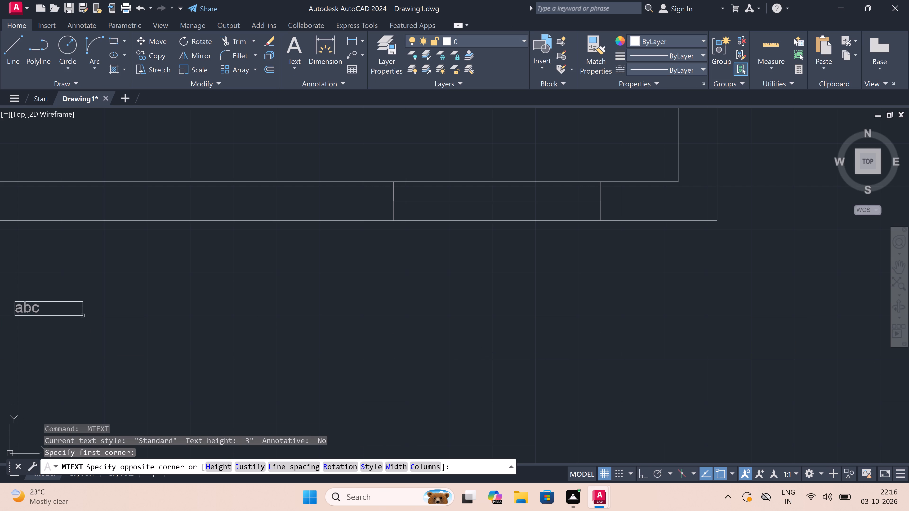
drag(125, 322, 521, 325)
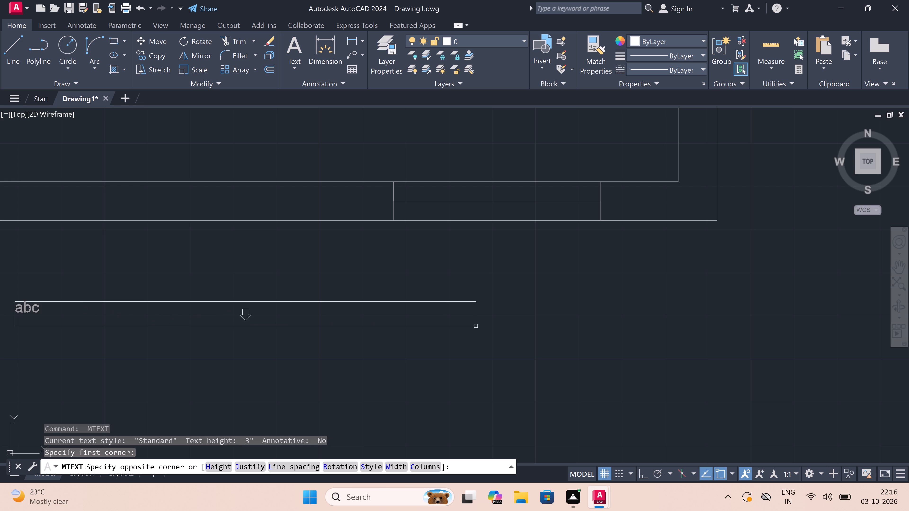
drag(521, 325, 620, 322)
click(620, 322)
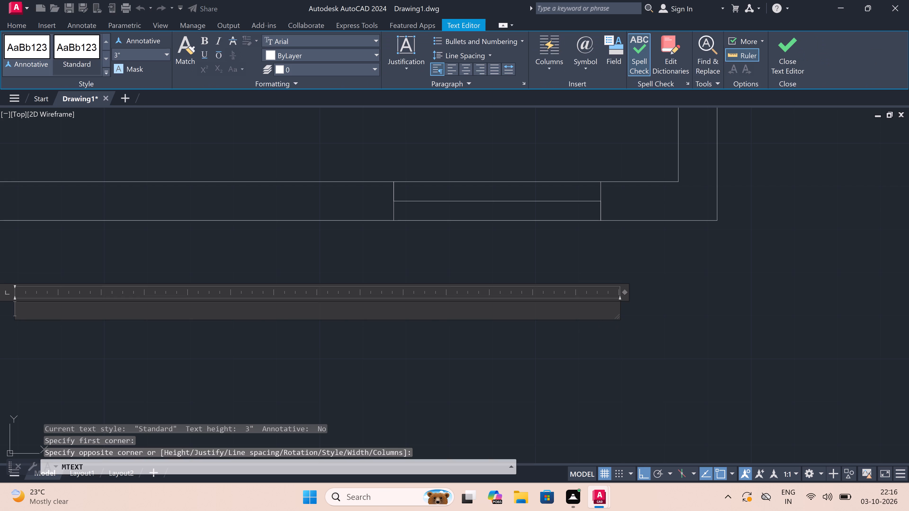
text(GROUN)
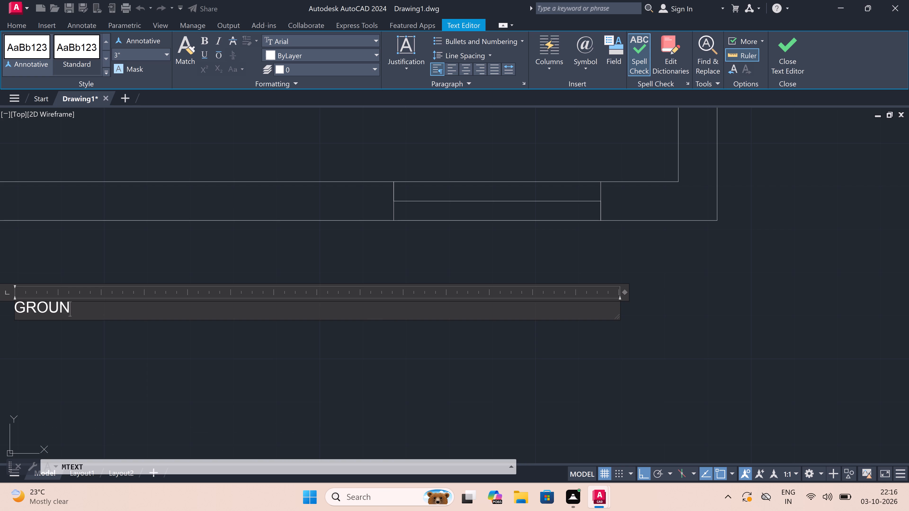
text(D F)
key(o)
key(BackSpace)
text(LOO)
key(r)
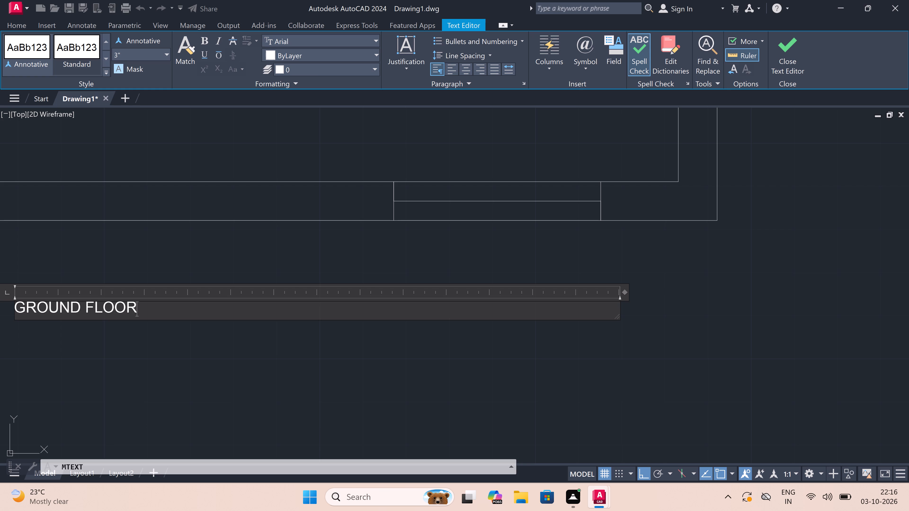
key(space)
text(PLAN)
click(121, 363)
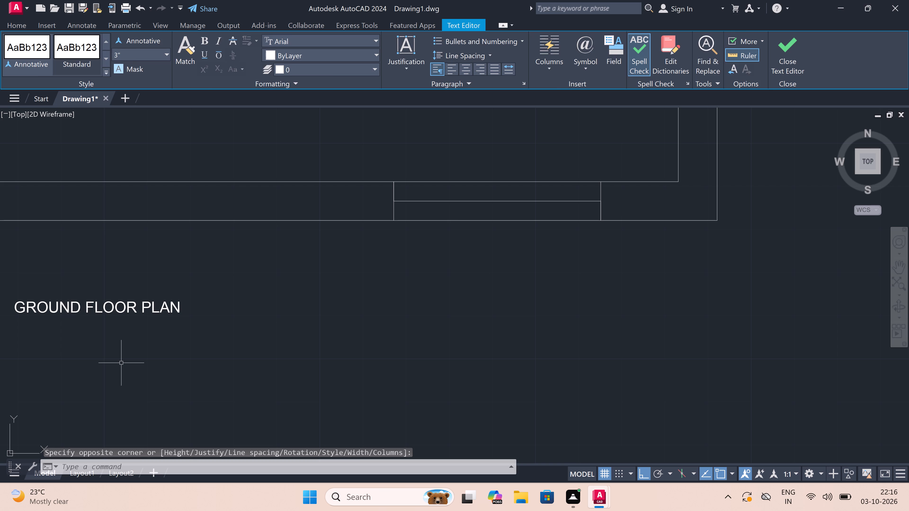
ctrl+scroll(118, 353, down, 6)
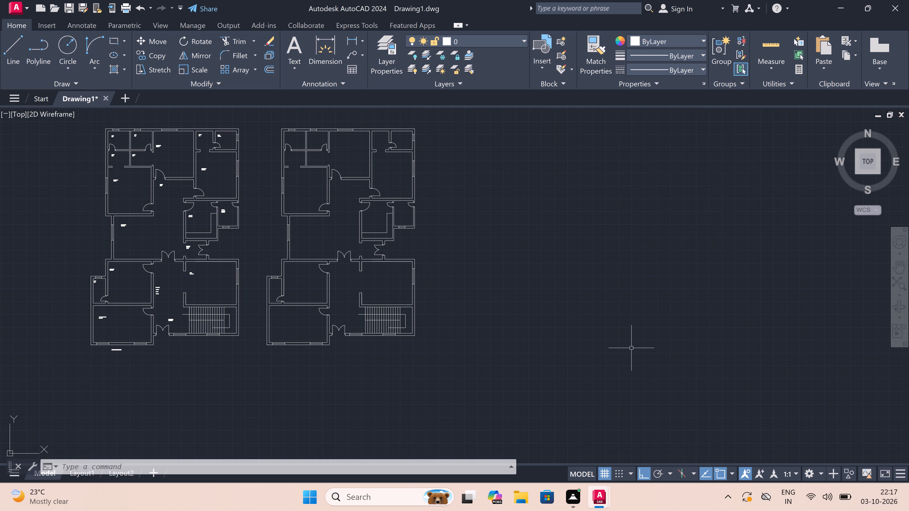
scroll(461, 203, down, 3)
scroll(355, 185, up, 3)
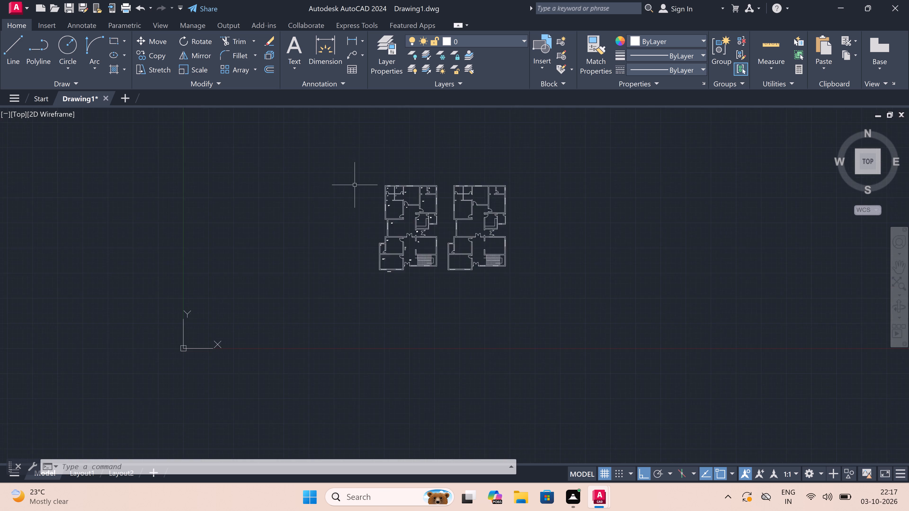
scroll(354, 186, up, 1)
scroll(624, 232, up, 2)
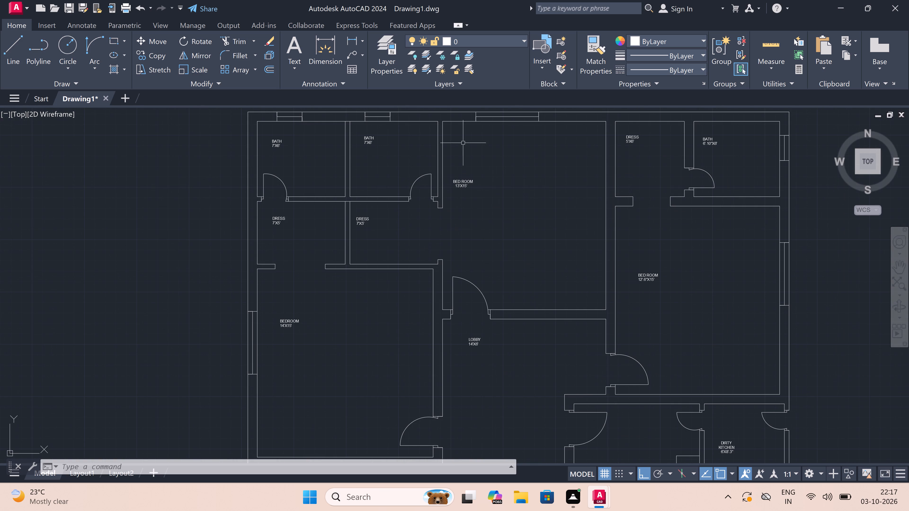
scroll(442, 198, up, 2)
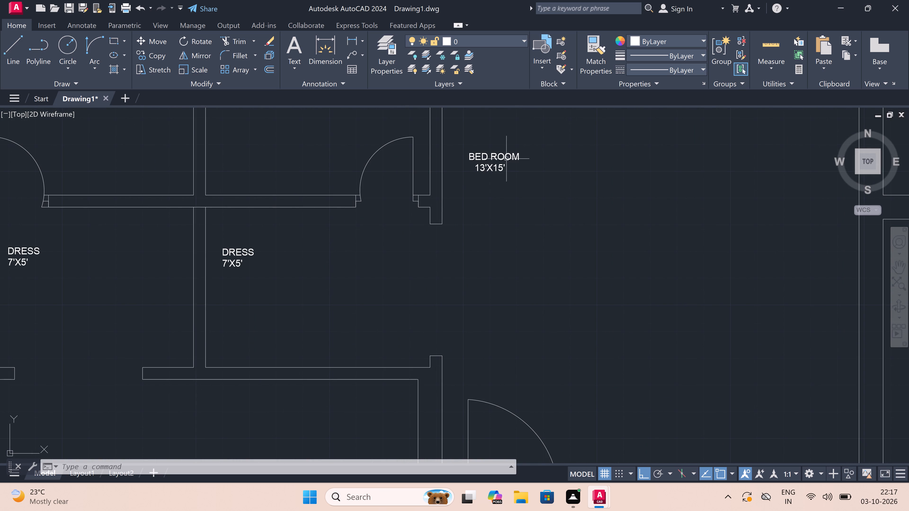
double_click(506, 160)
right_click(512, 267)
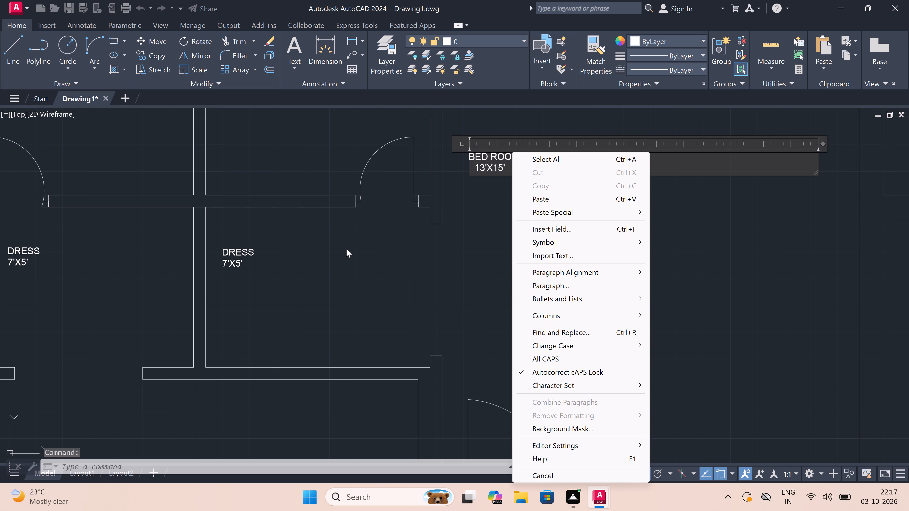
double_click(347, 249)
Select all multiline texts similar to the BED ROOM 13'X15' label and set their text height to 6".
click(495, 173)
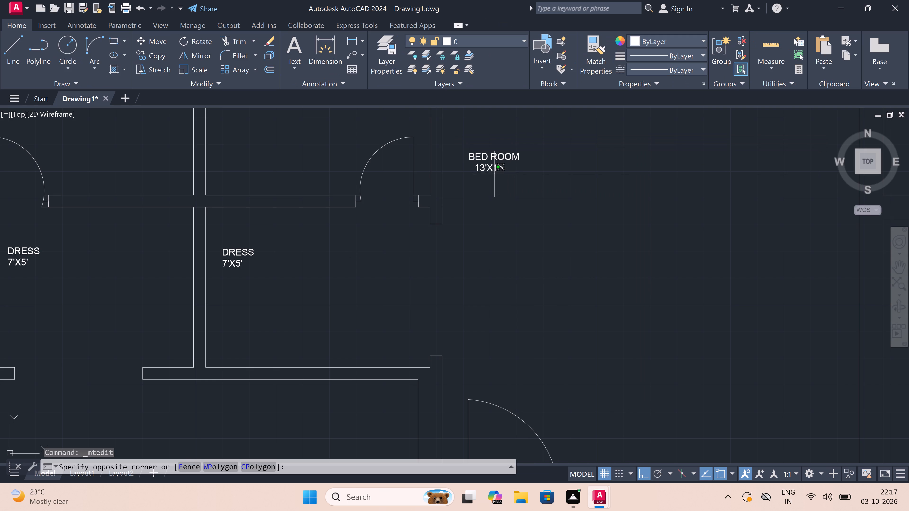
click(474, 153)
right_click(471, 284)
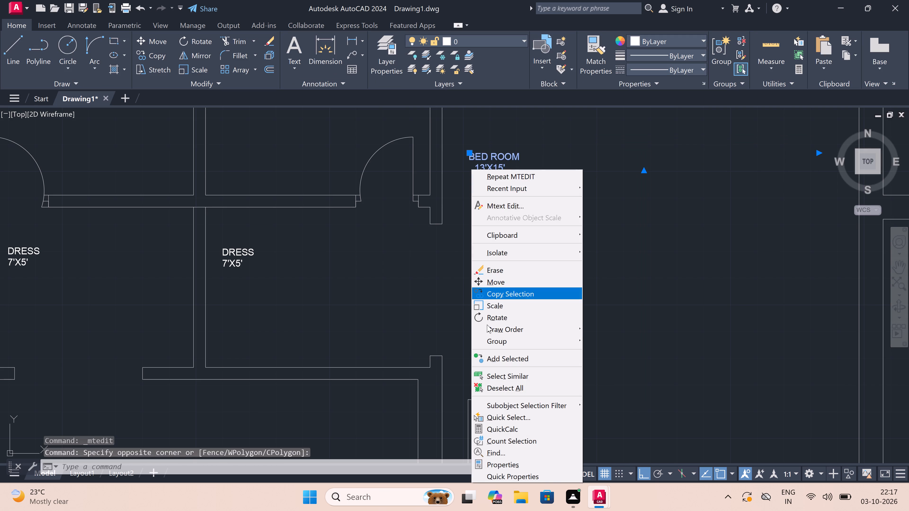
click(504, 467)
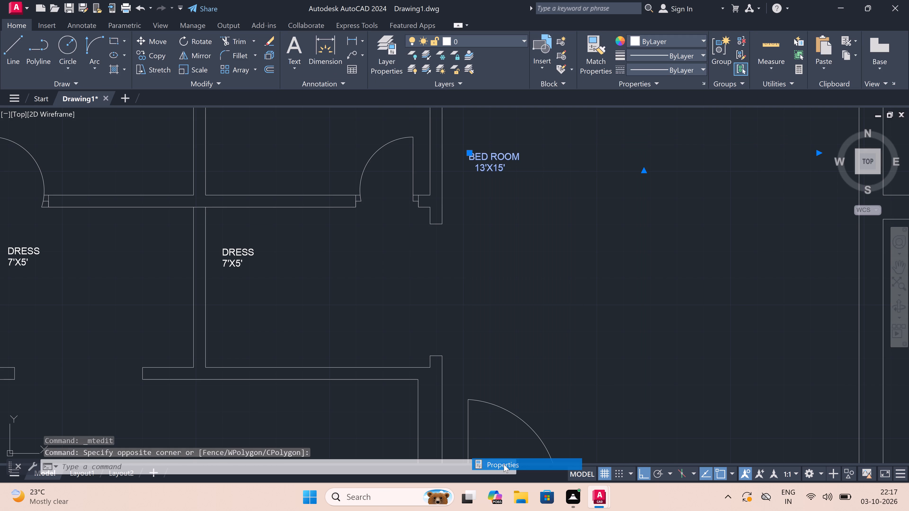
right_click(529, 250)
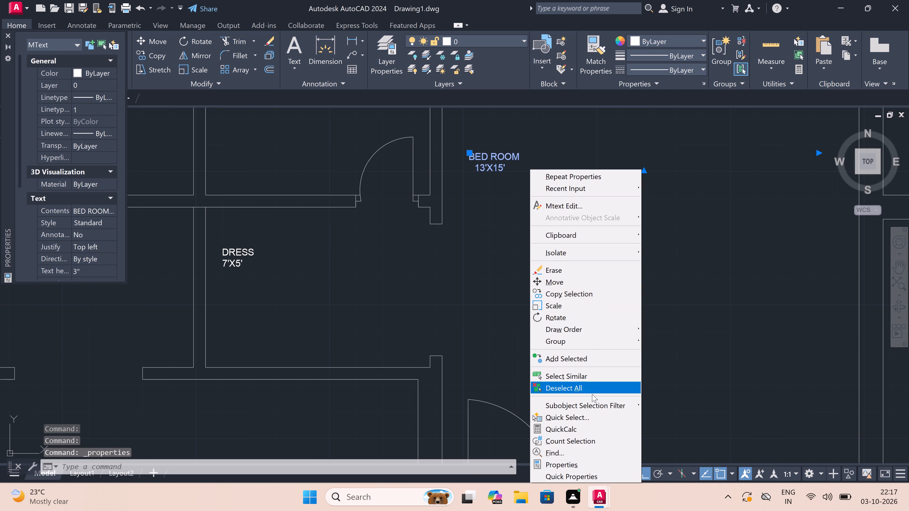
double_click(585, 375)
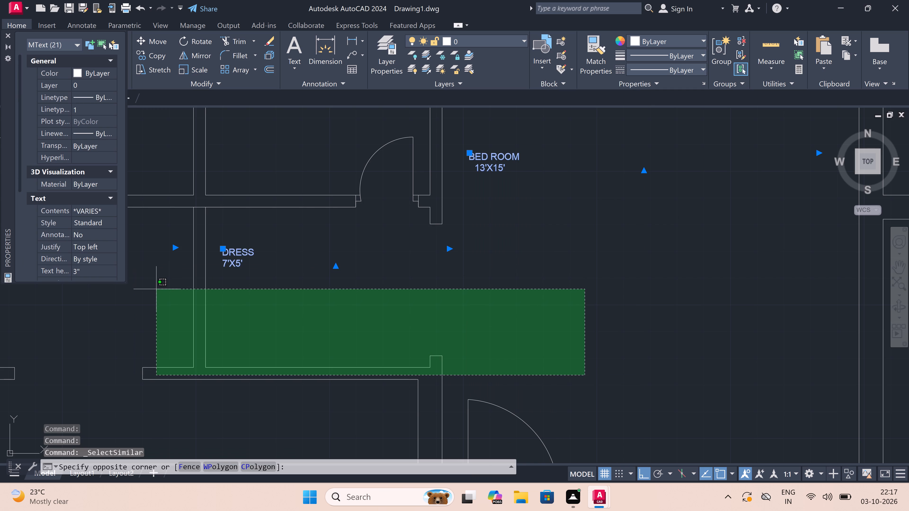
key(Escape)
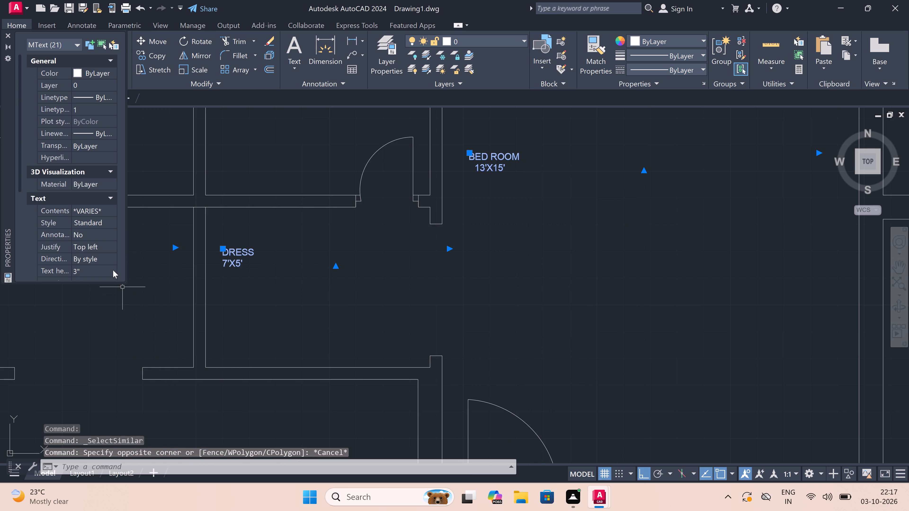
click(110, 271)
key(BackSpace)
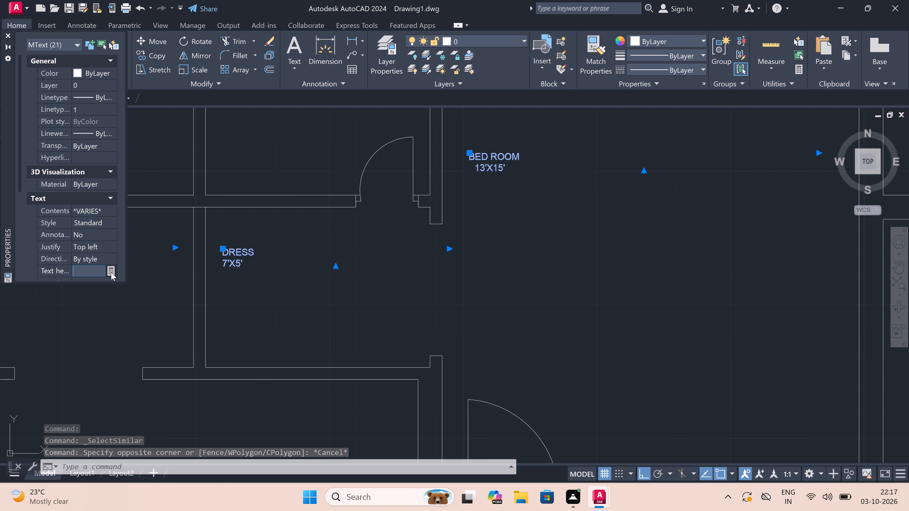
key(6)
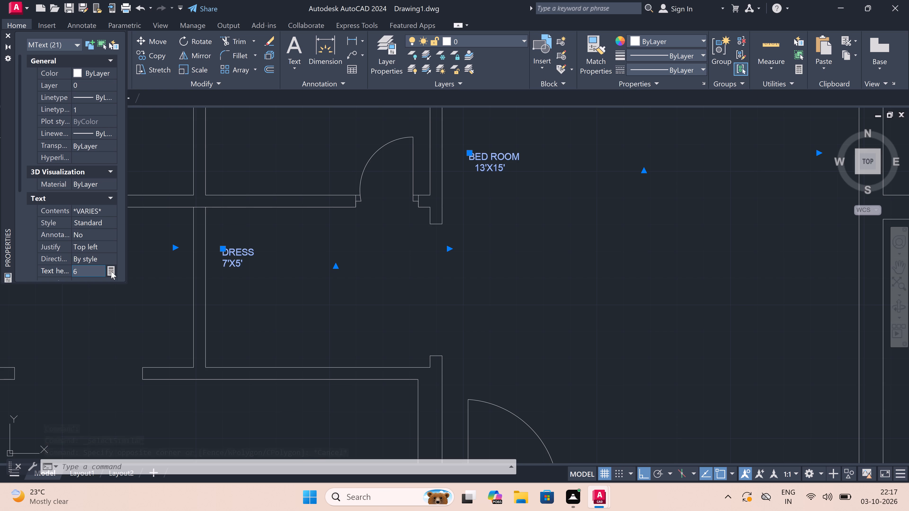
key(shift+quotedbl)
double_click(243, 215)
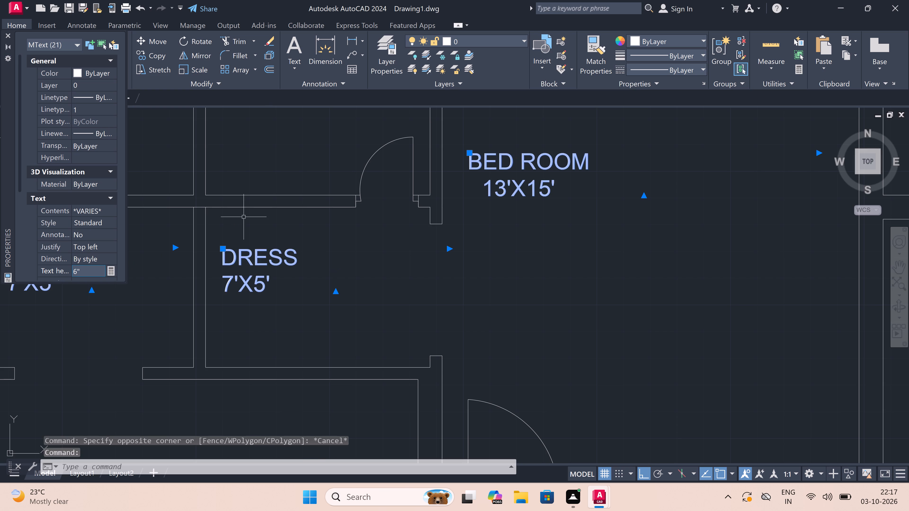
key(Escape)
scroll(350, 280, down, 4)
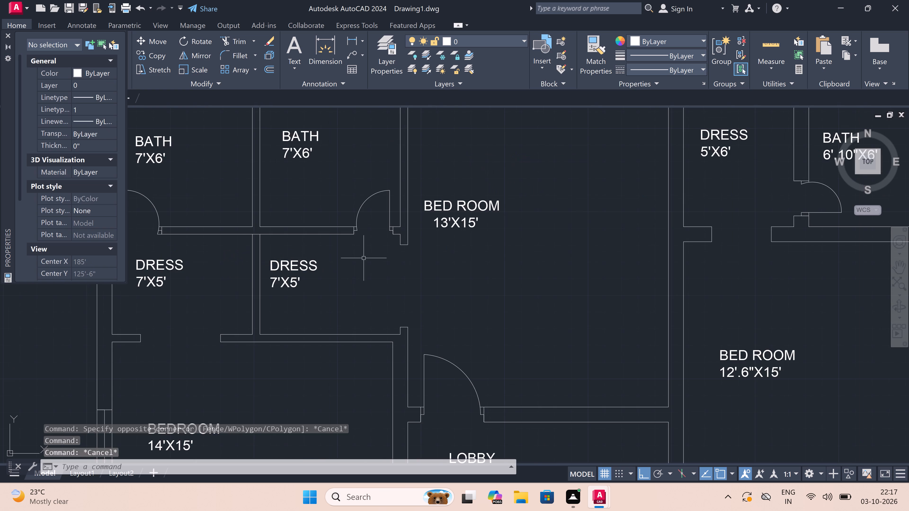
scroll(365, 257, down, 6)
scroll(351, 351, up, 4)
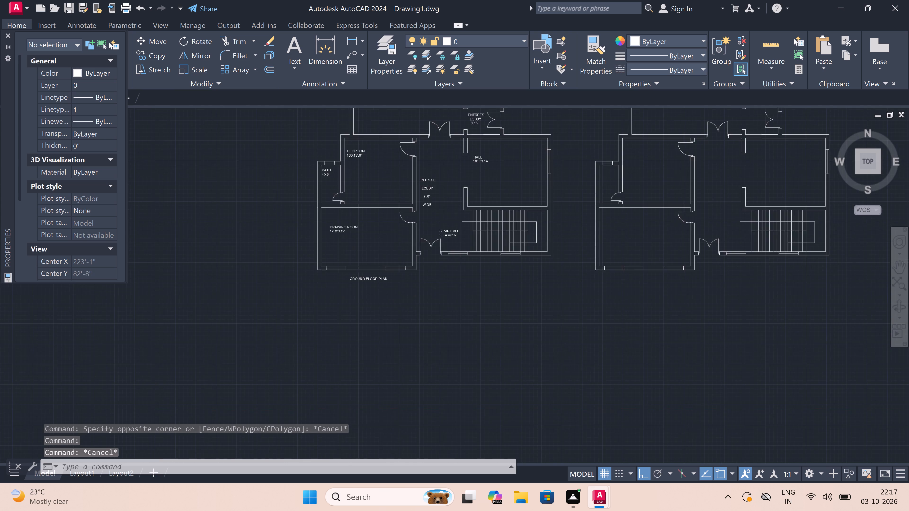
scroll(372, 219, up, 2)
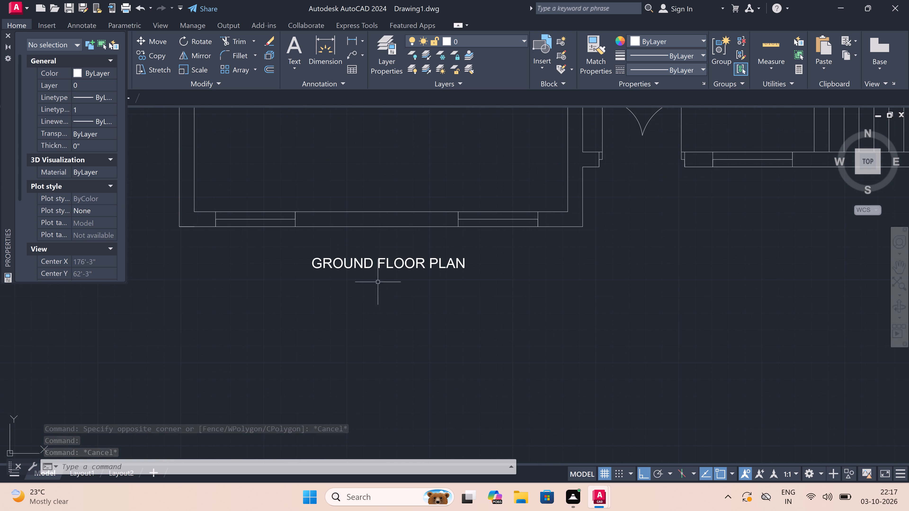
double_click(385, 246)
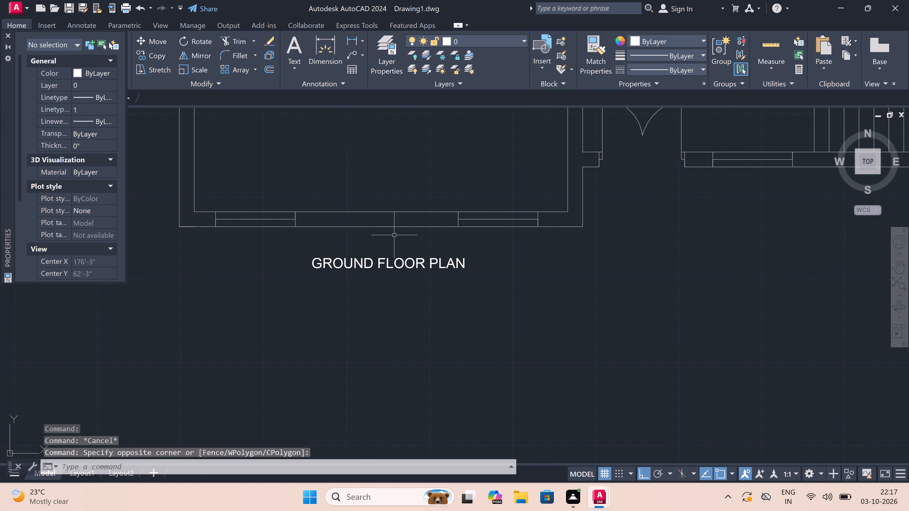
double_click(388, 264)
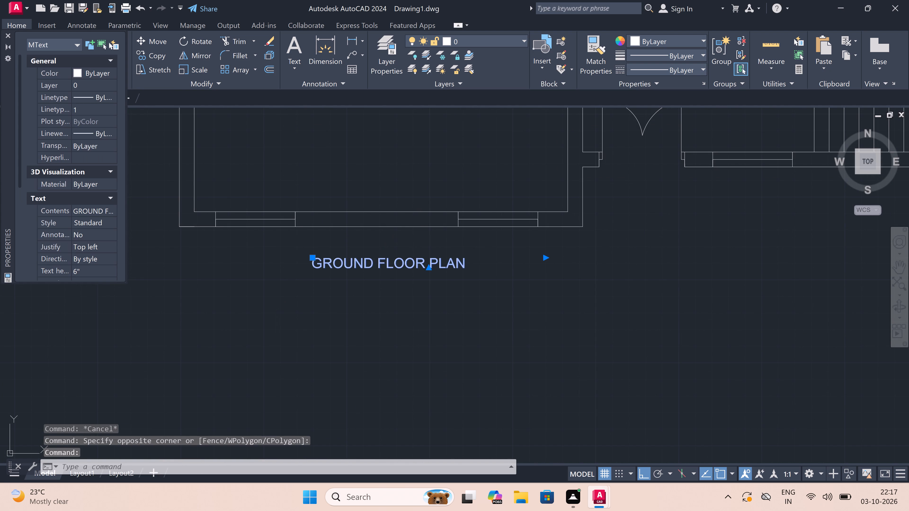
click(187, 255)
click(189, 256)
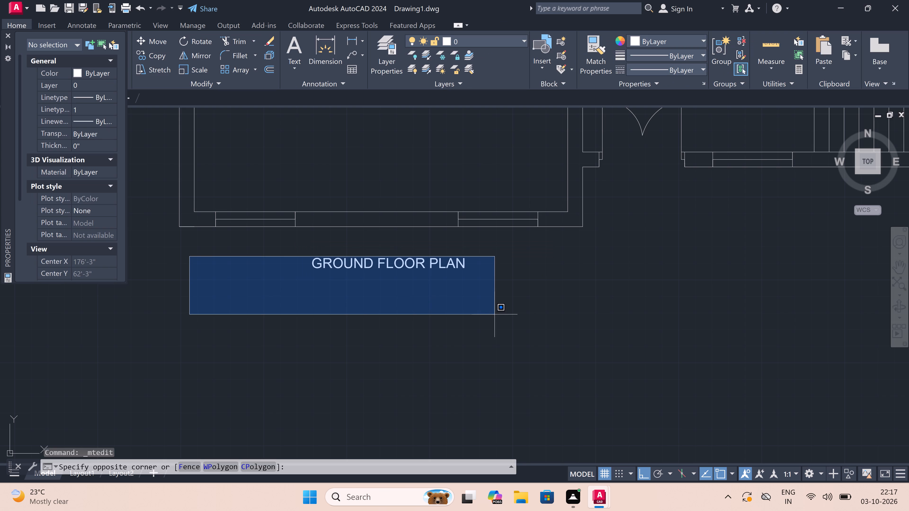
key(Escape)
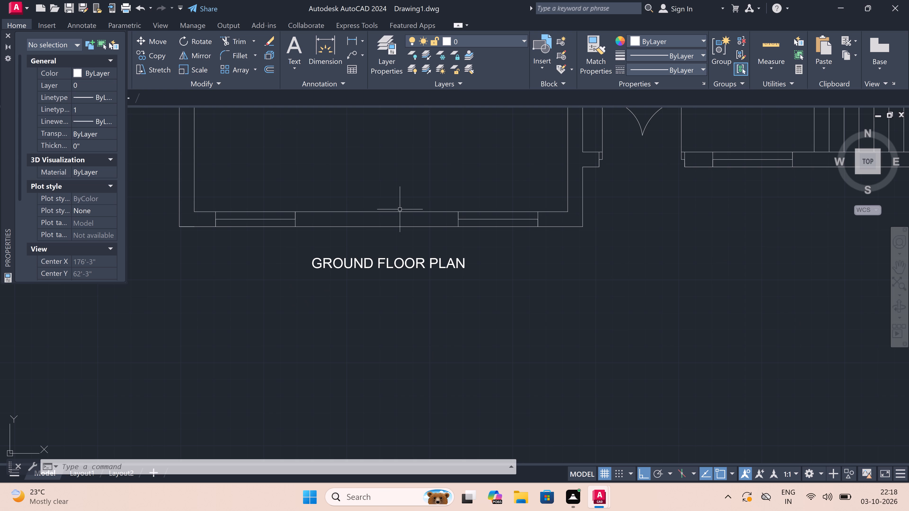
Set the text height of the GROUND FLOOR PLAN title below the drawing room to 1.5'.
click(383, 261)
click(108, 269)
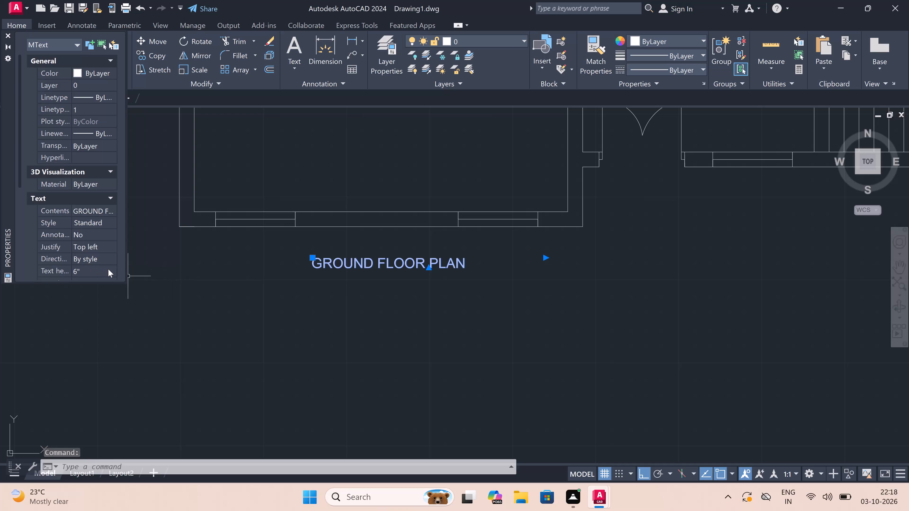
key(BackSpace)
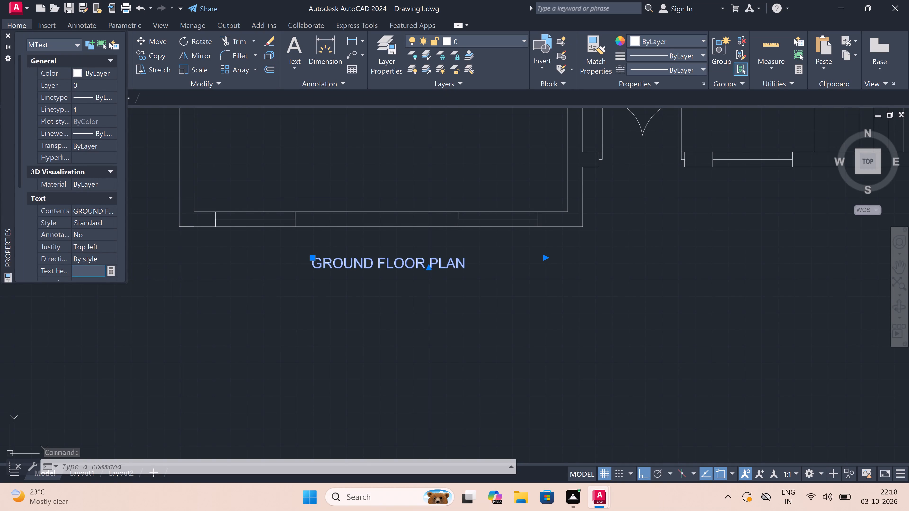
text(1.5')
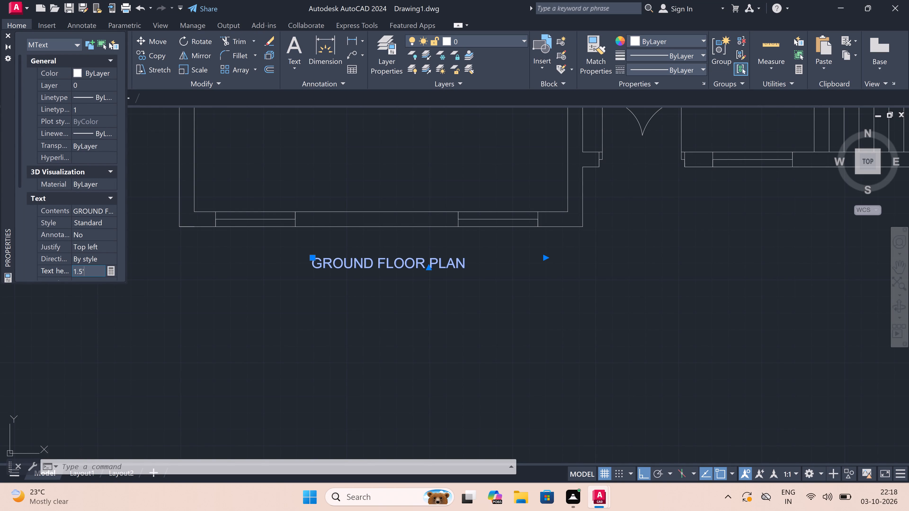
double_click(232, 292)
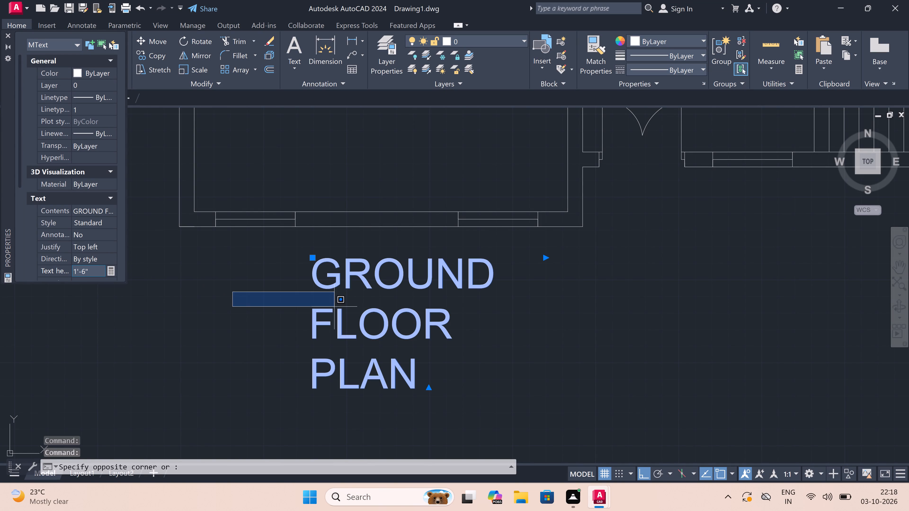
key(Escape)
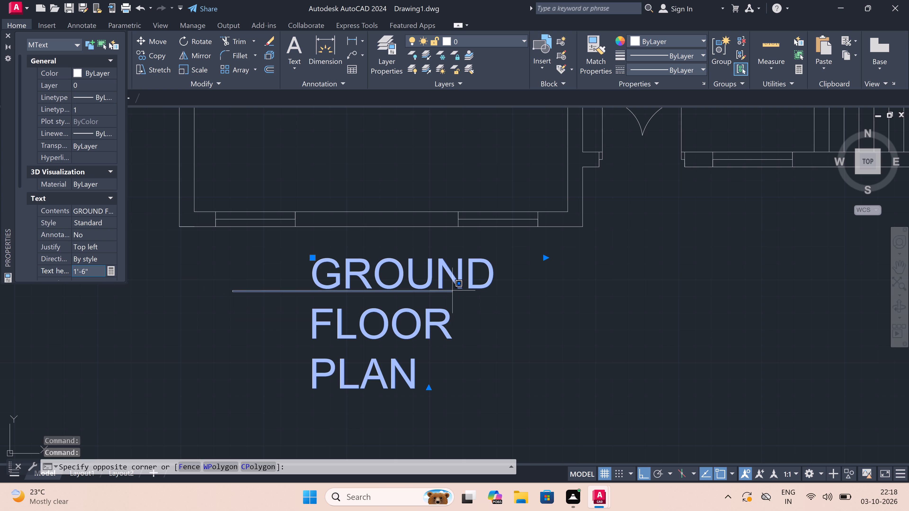
Delete the three-line GROUND FLOOR PLAN title below the drawing room's south wall.
drag(455, 279, 453, 282)
double_click(335, 286)
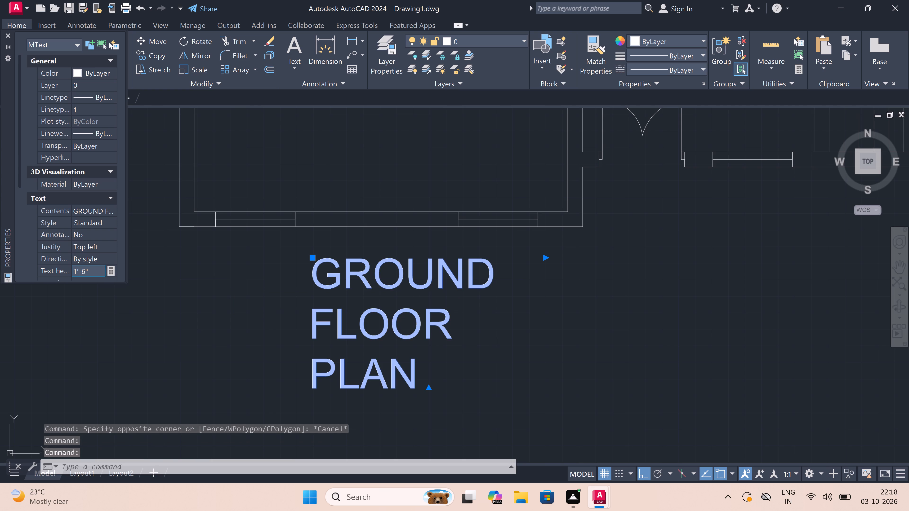
click(334, 275)
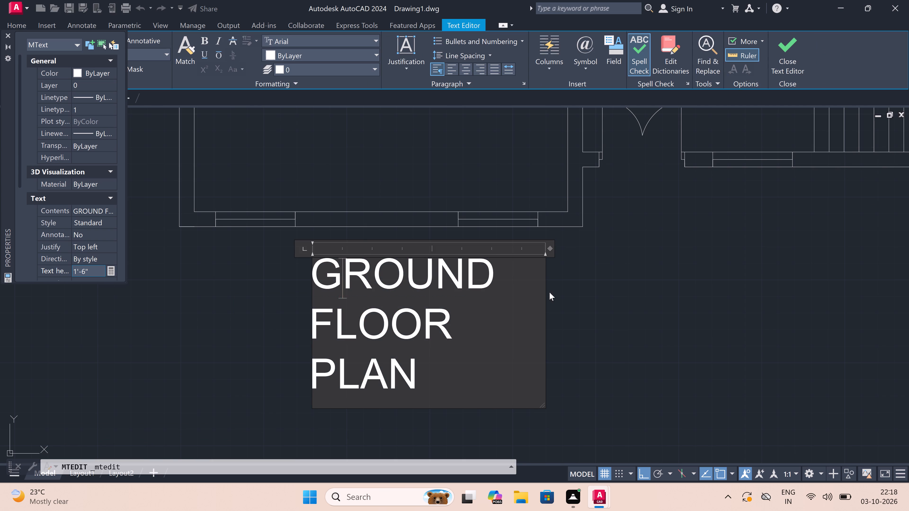
key(Delete)
click(568, 287)
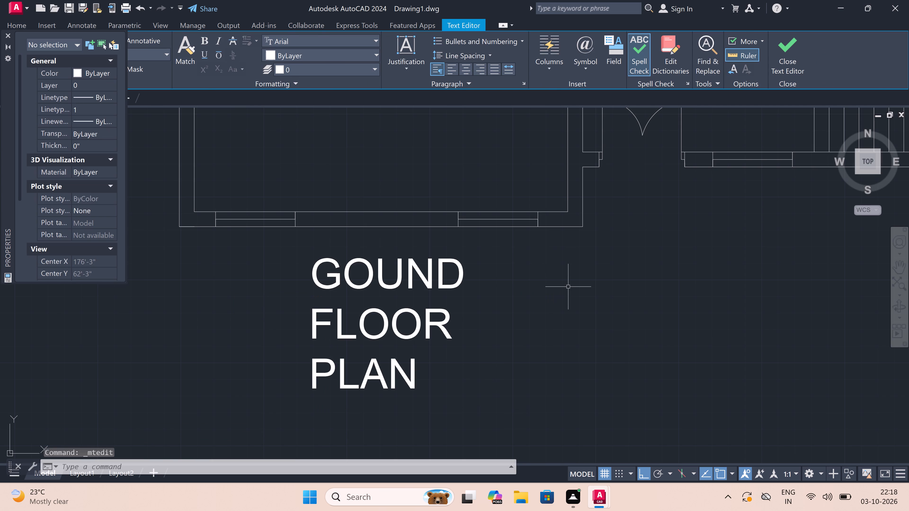
double_click(350, 263)
key(Delete)
scroll(349, 263, down, 4)
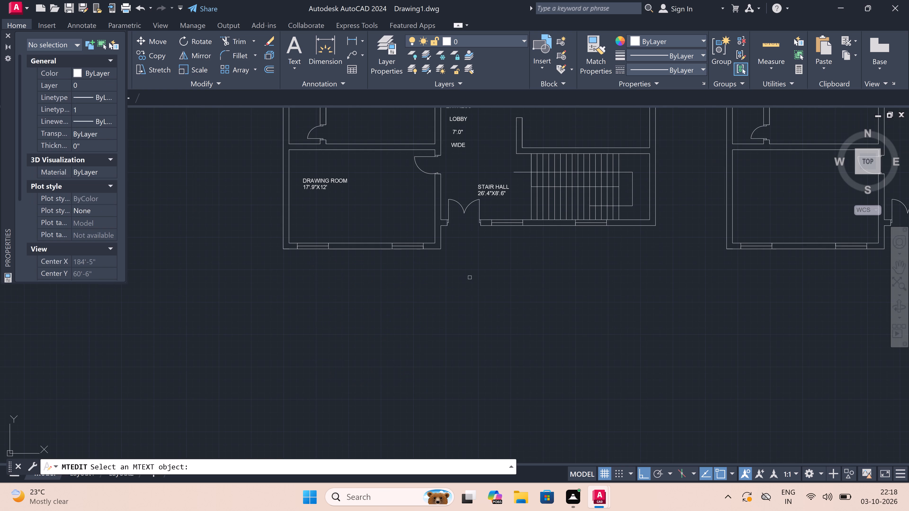
key(Escape)
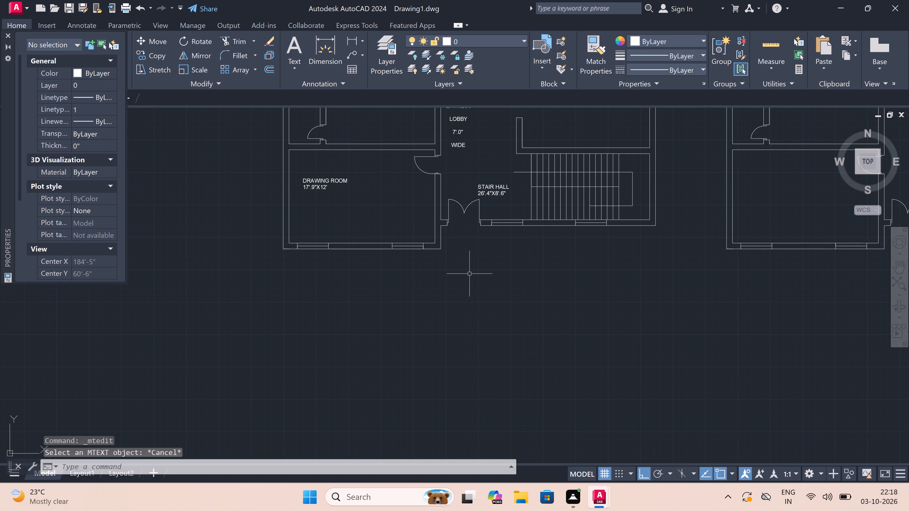
Add a GROUND FLOOR PLAN multiline text below the drawing room's south wall, in a box wide enough to reach the neighbouring plan.
text(MT)
key(space)
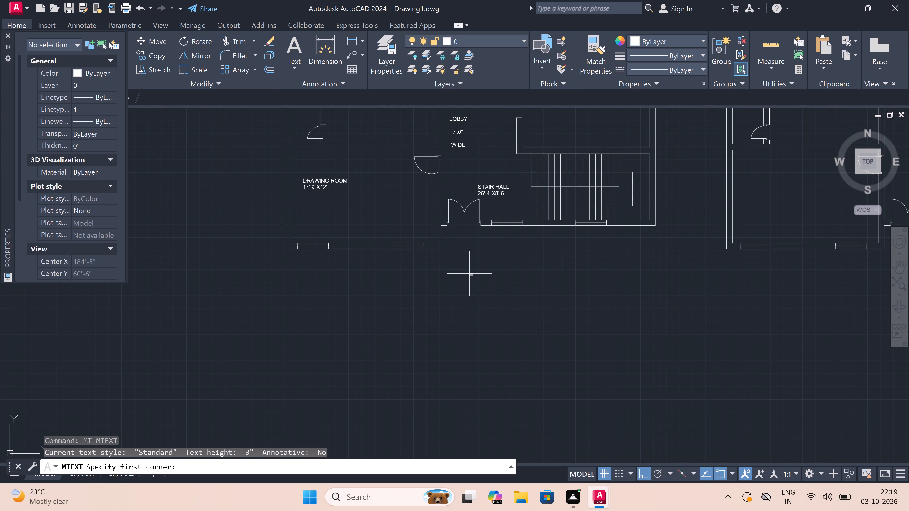
drag(328, 273, 346, 275)
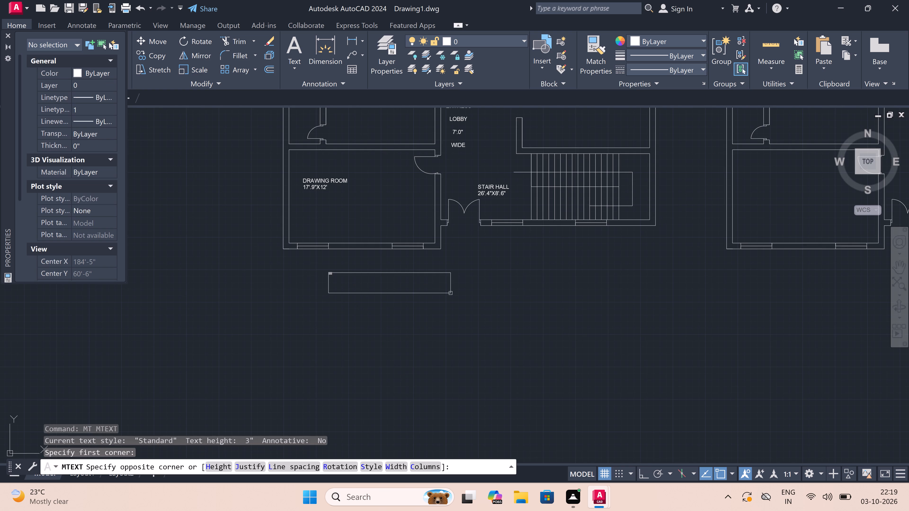
double_click(743, 304)
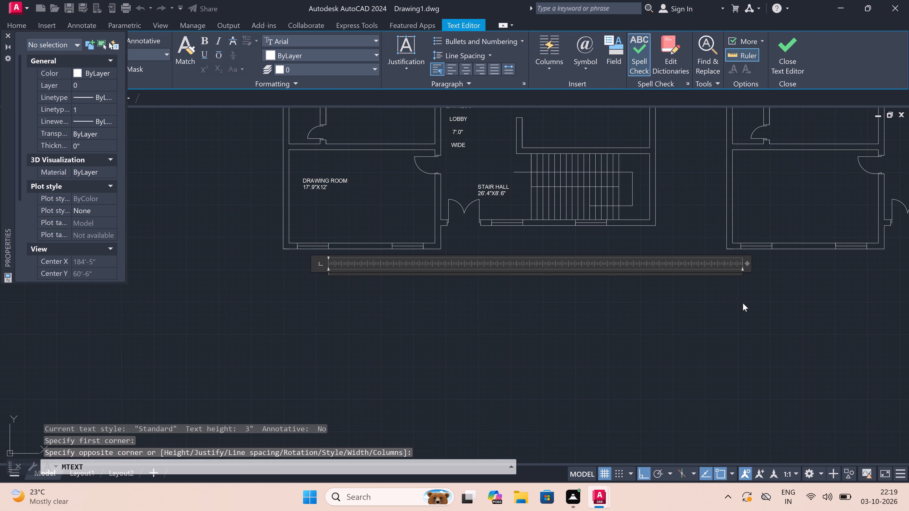
key(g)
key(r)
text(OUNDV)
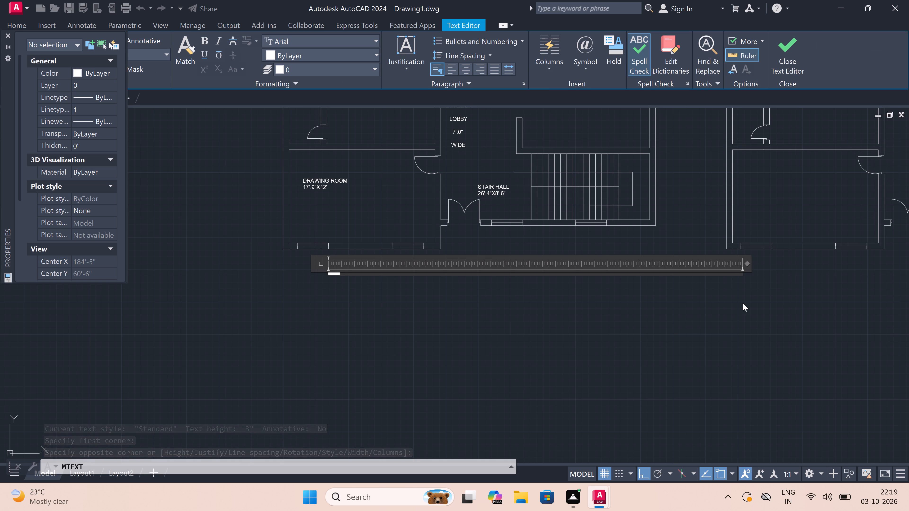
scroll(325, 286, up, 2)
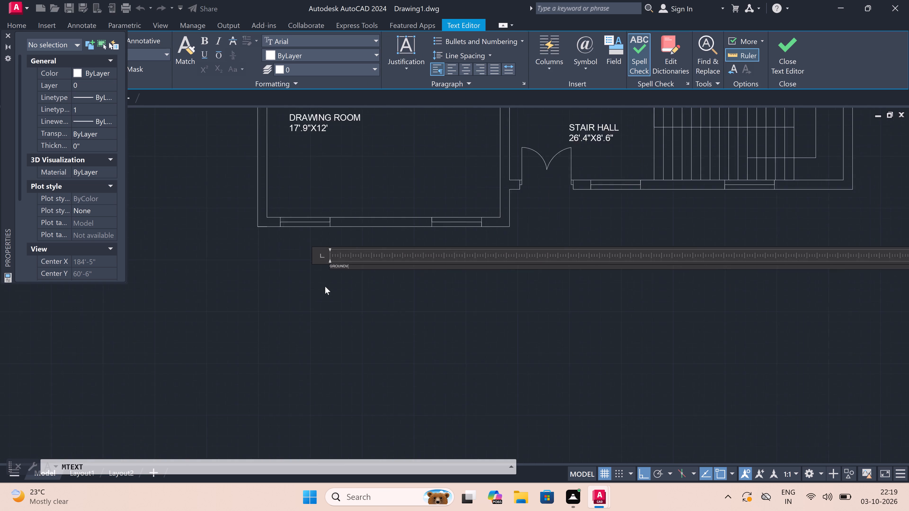
scroll(325, 286, up, 2)
key(BackSpace)
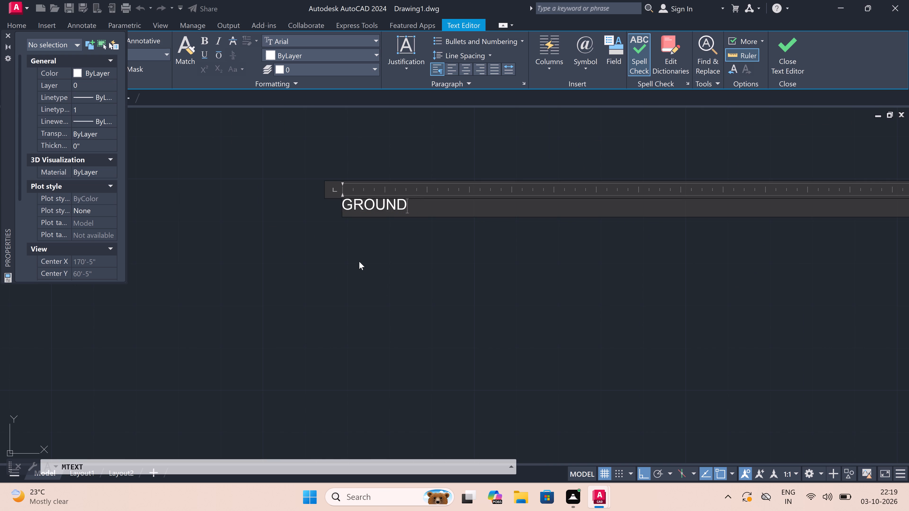
key(space)
text(FLOOR PLAN)
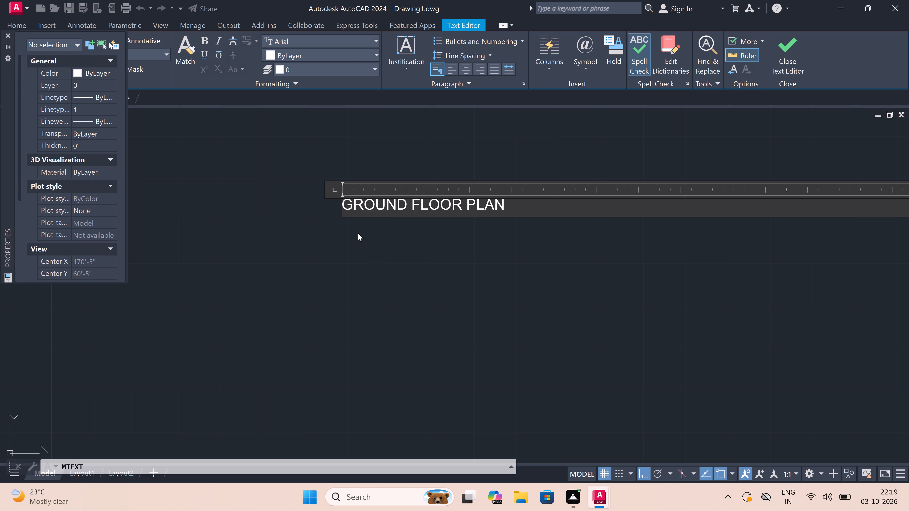
click(358, 233)
Set the text height of the new GROUND FLOOR PLAN title to 1.5'.
double_click(401, 204)
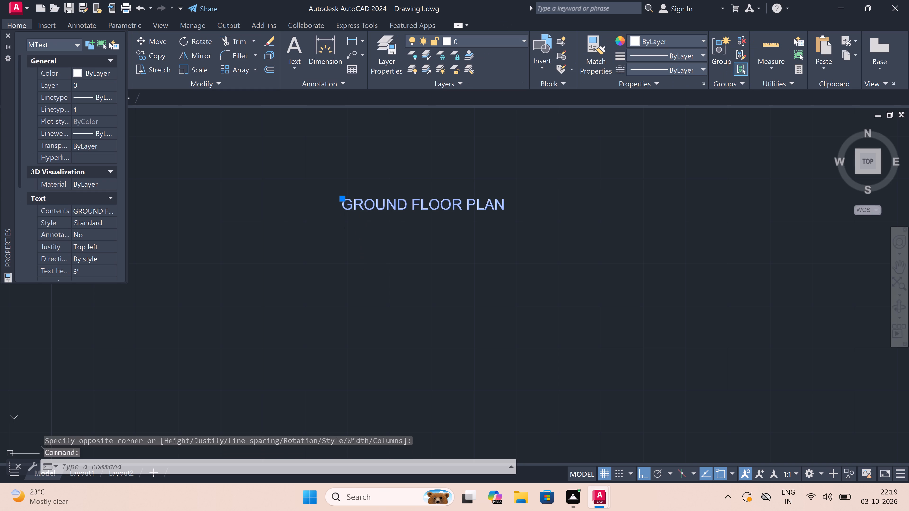
click(320, 242)
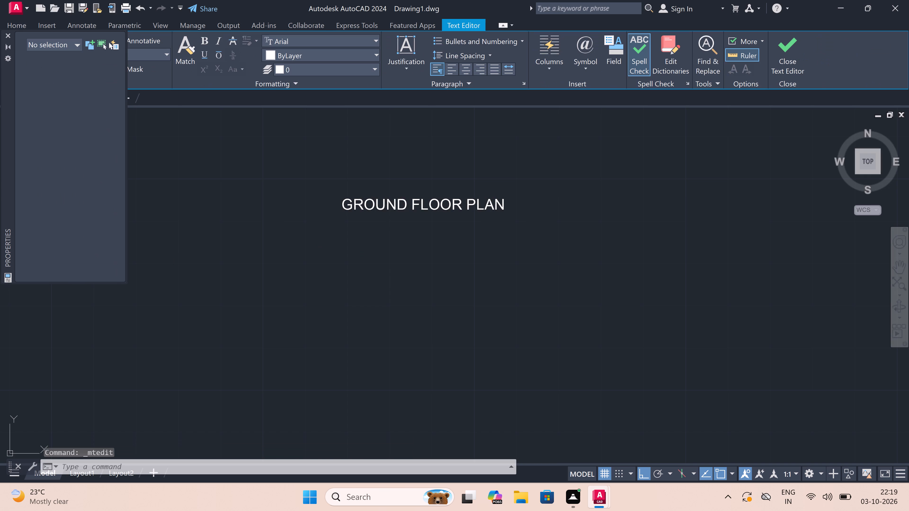
double_click(401, 206)
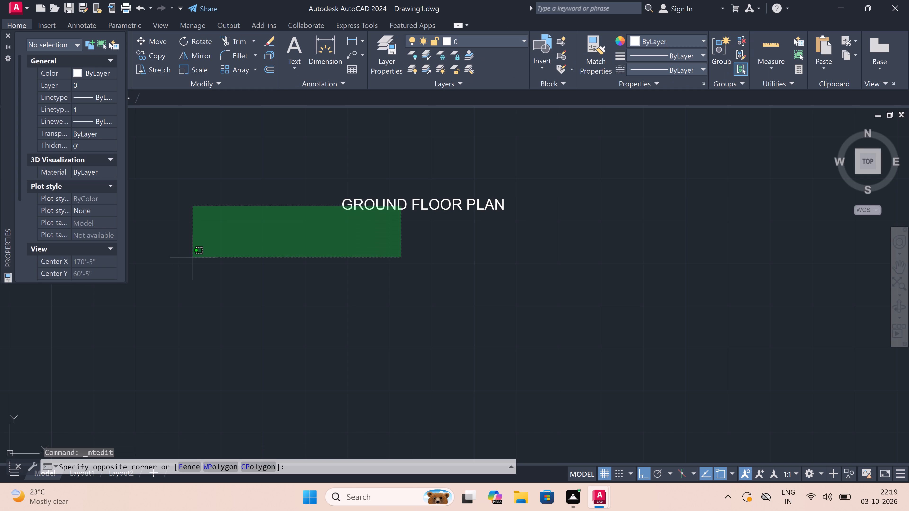
triple_click(193, 257)
double_click(92, 271)
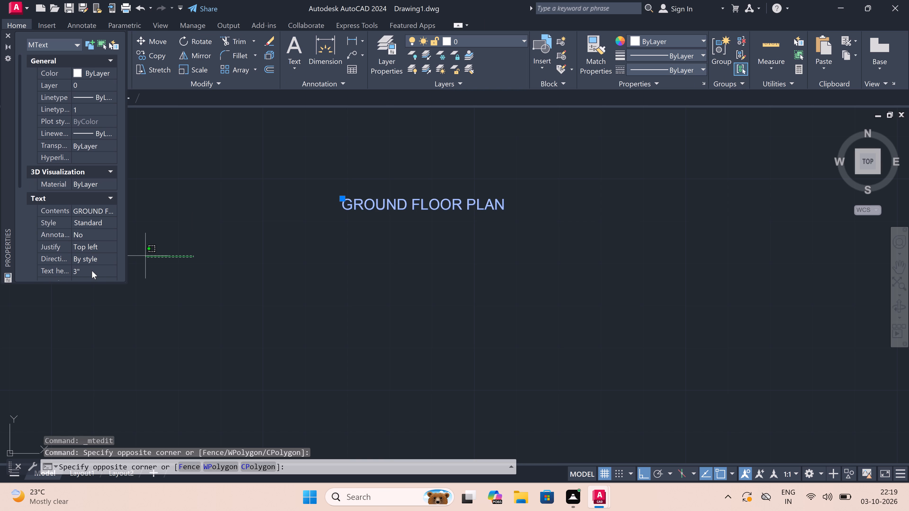
key(BackSpace)
key(BackSpace)
key(BackSpace)
key(BackSpace)
key(BackSpace)
key(BackSpace)
key(BackSpace)
key(BackSpace)
key(BackSpace)
key(BackSpace)
key(BackSpace)
key(BackSpace)
key(BackSpace)
key(BackSpace)
key(BackSpace)
key(BackSpace)
key(BackSpace)
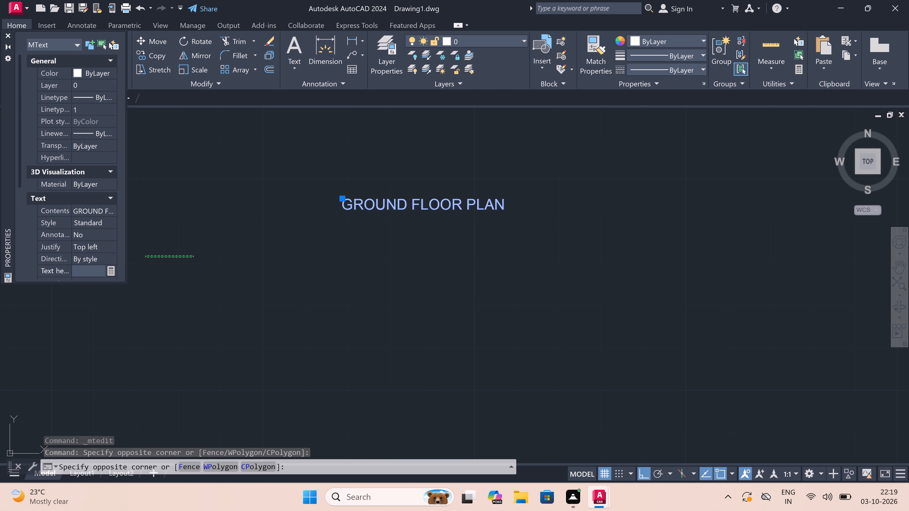
text(1.5)
key(apostrophe)
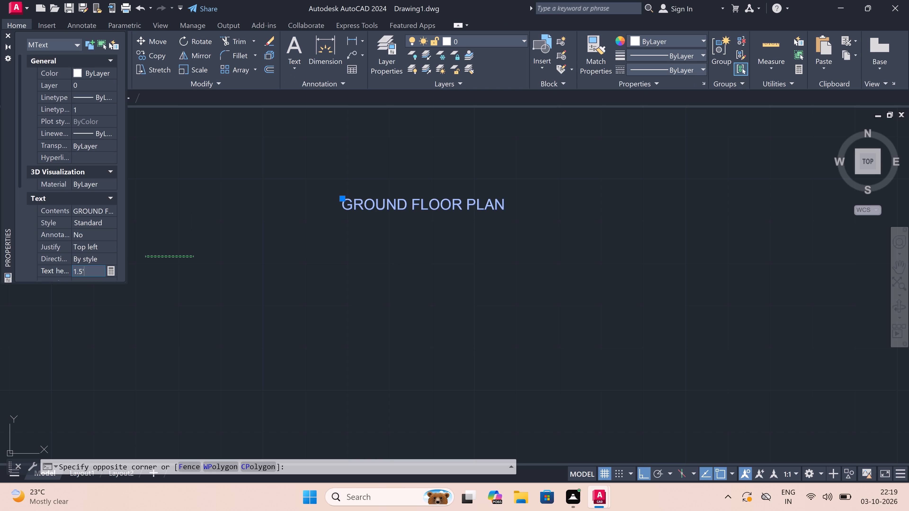
click(337, 274)
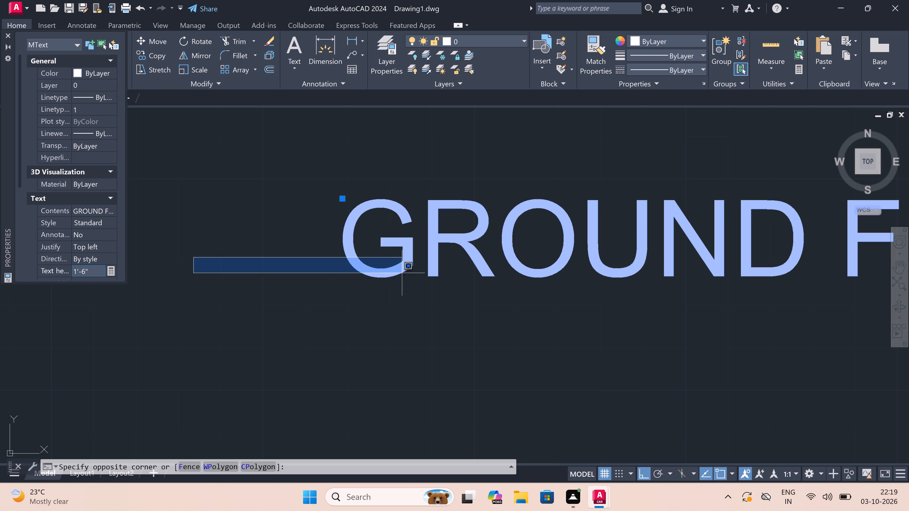
key(Escape)
Move the GROUND FLOOR PLAN title horizontally east so that it sits centred below the labelled plan.
scroll(414, 258, down, 5)
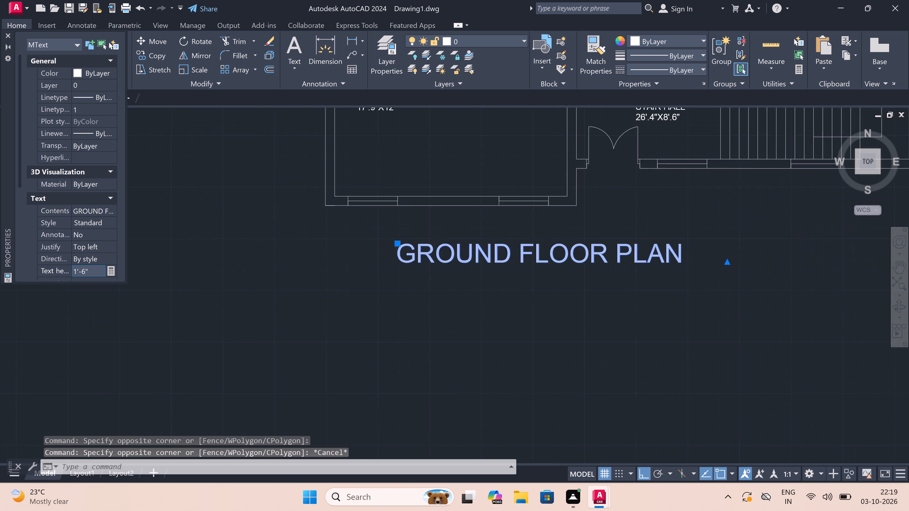
click(404, 247)
drag(404, 247, 407, 249)
scroll(445, 251, up, 5)
click(460, 251)
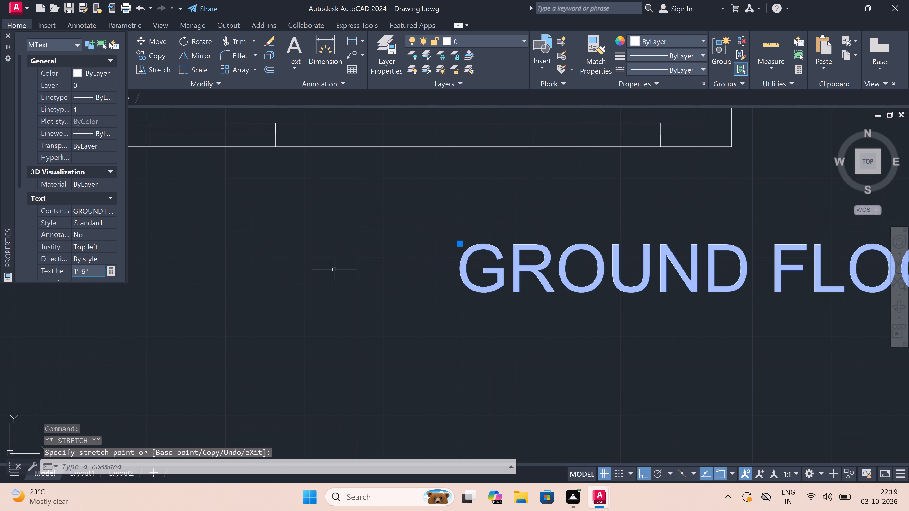
key(Escape)
Draw a horizontal section line across the whole unlabelled second plan through its hall, ending east of it with a vertical leg about 4' north.
scroll(356, 250, down, 10)
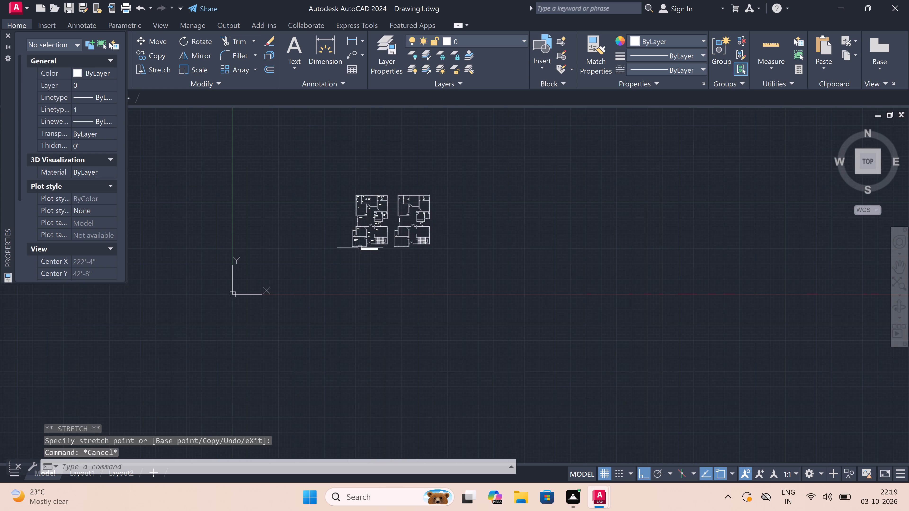
scroll(360, 247, up, 2)
key(l)
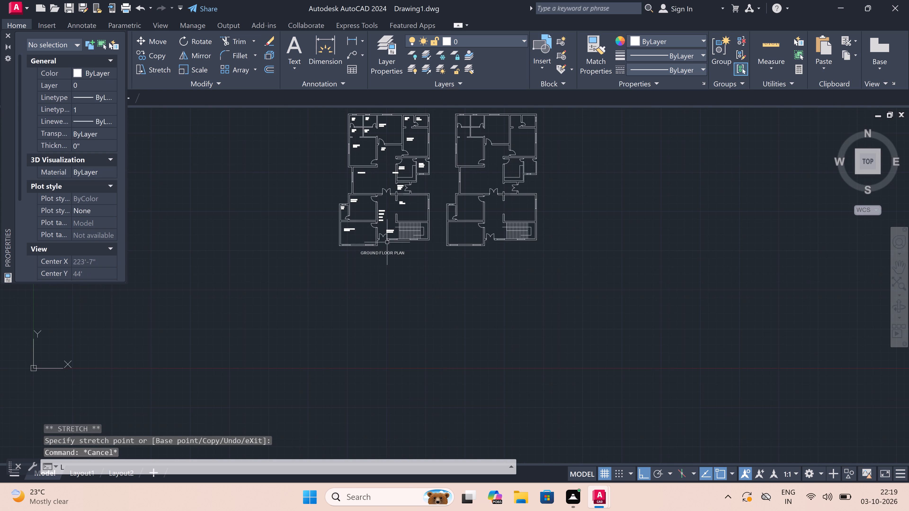
key(space)
scroll(416, 238, down, 2)
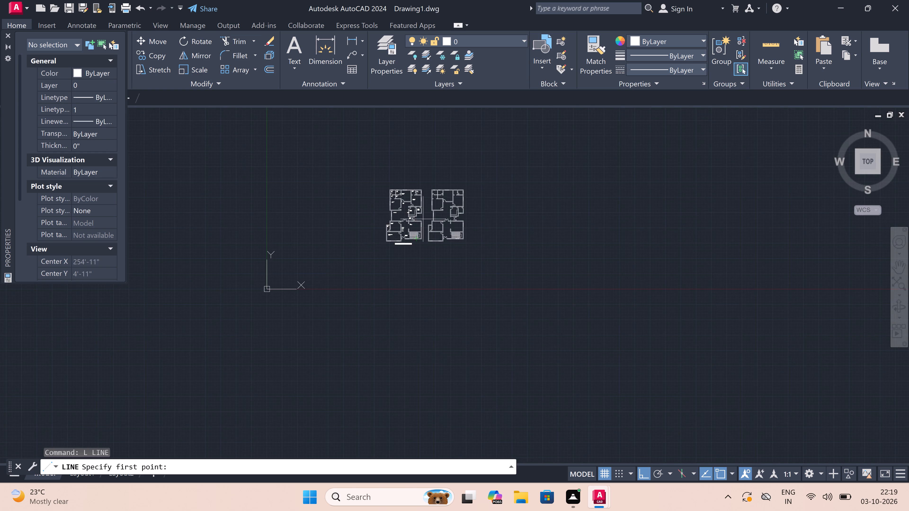
scroll(423, 219, up, 3)
scroll(428, 203, down, 2)
scroll(458, 176, up, 3)
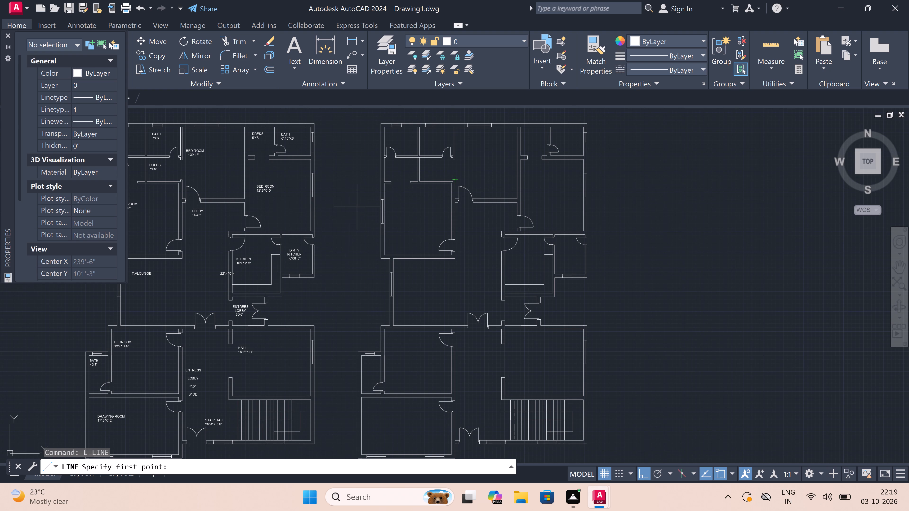
scroll(357, 207, down, 1)
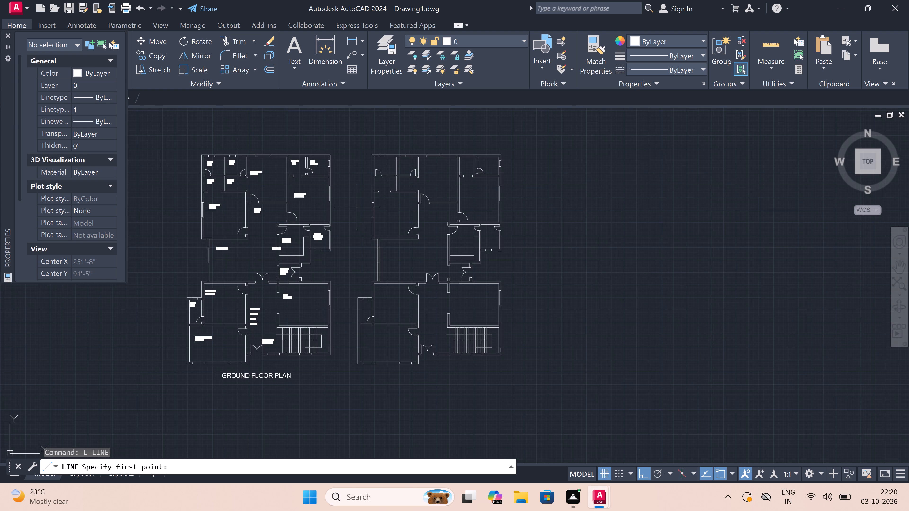
scroll(357, 207, up, 1)
scroll(357, 207, down, 1)
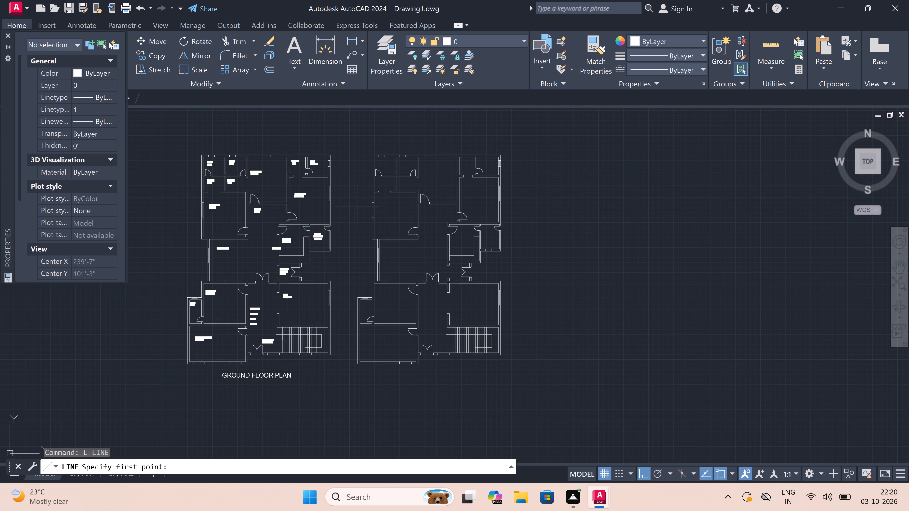
scroll(357, 207, up, 1)
scroll(357, 207, down, 1)
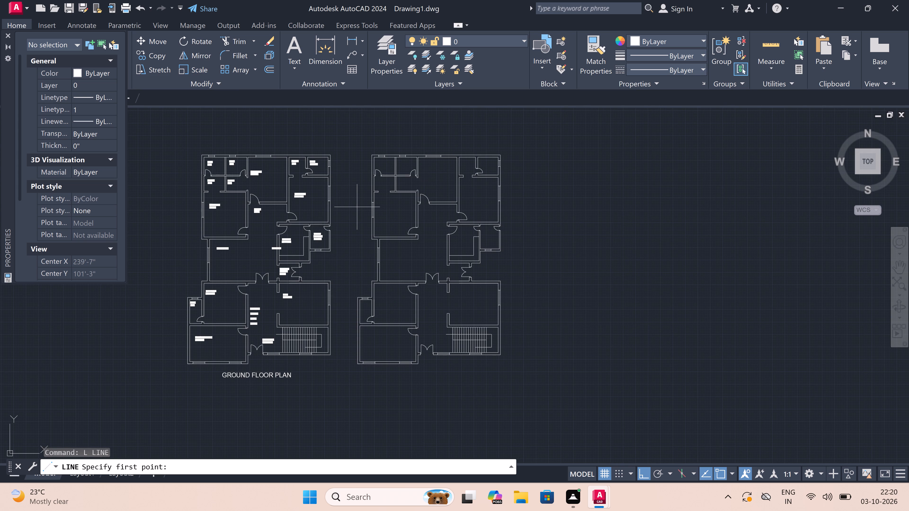
scroll(357, 207, up, 1)
scroll(357, 207, down, 1)
scroll(357, 207, up, 1)
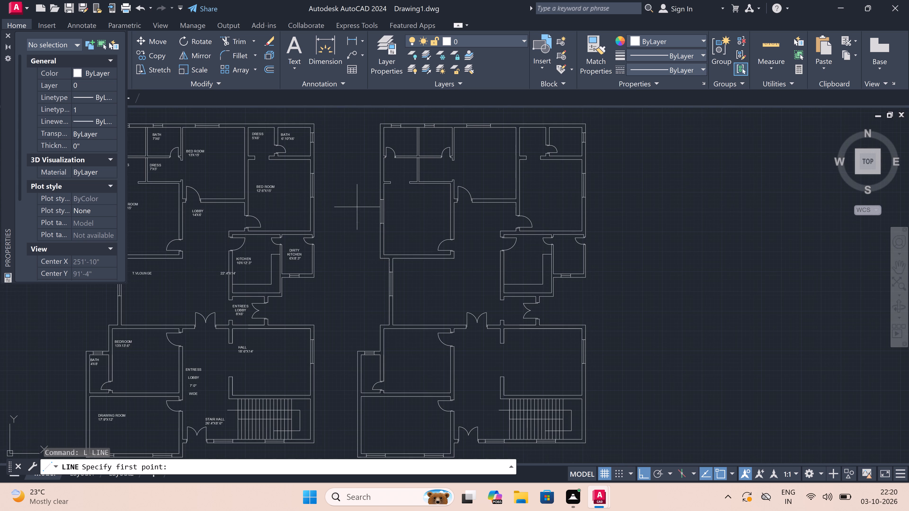
scroll(357, 207, down, 1)
scroll(381, 430, up, 1)
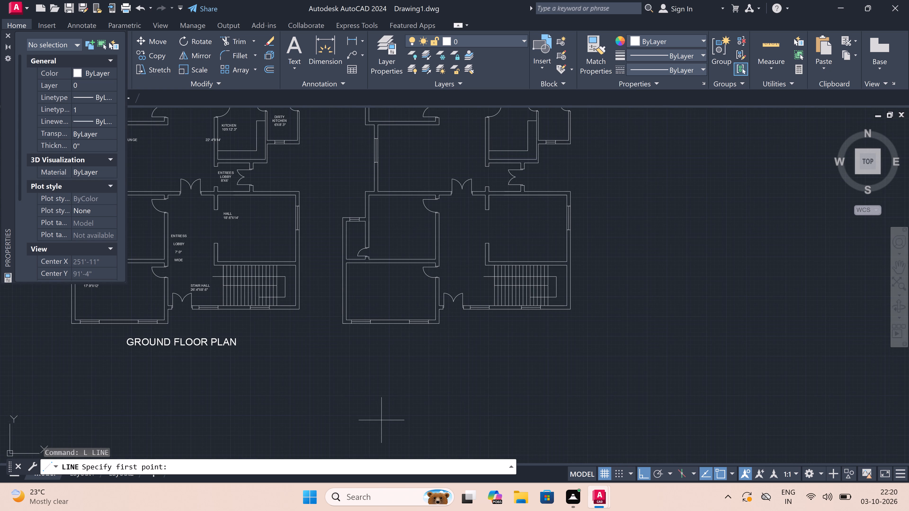
double_click(335, 240)
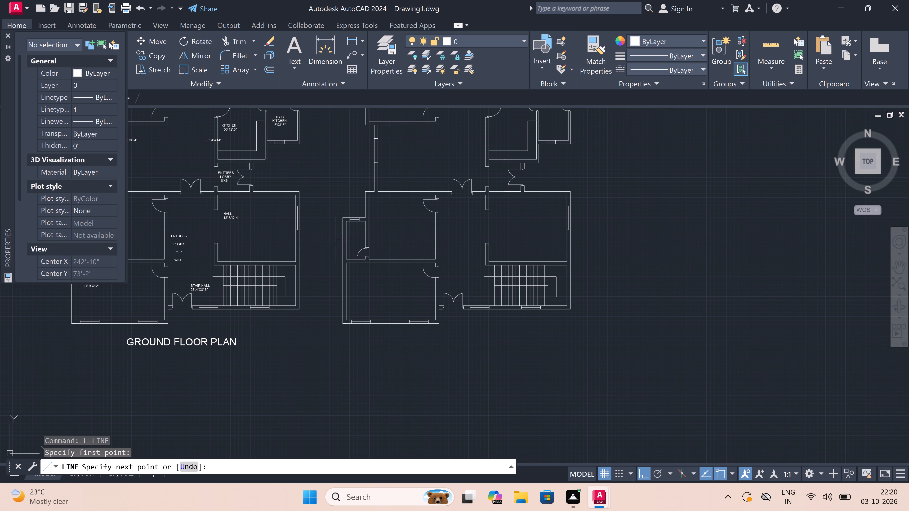
click(602, 244)
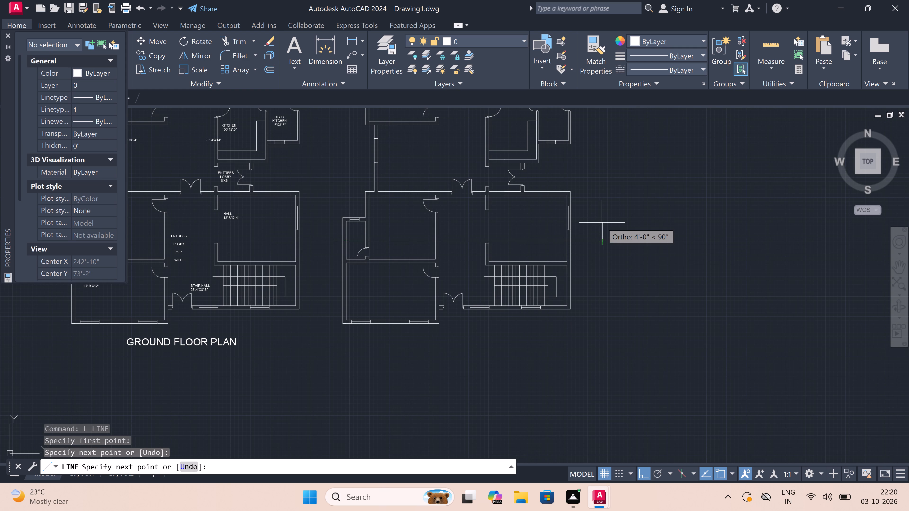
click(602, 221)
key(Escape)
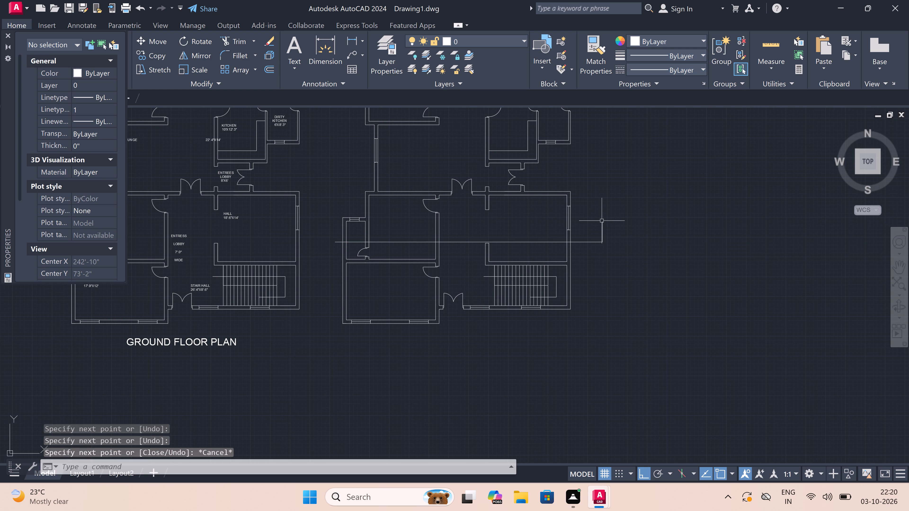
Add the multiline text A just above the north end of the section line's vertical leg, east of the second plan.
text(MT)
key(space)
scroll(602, 208, up, 2)
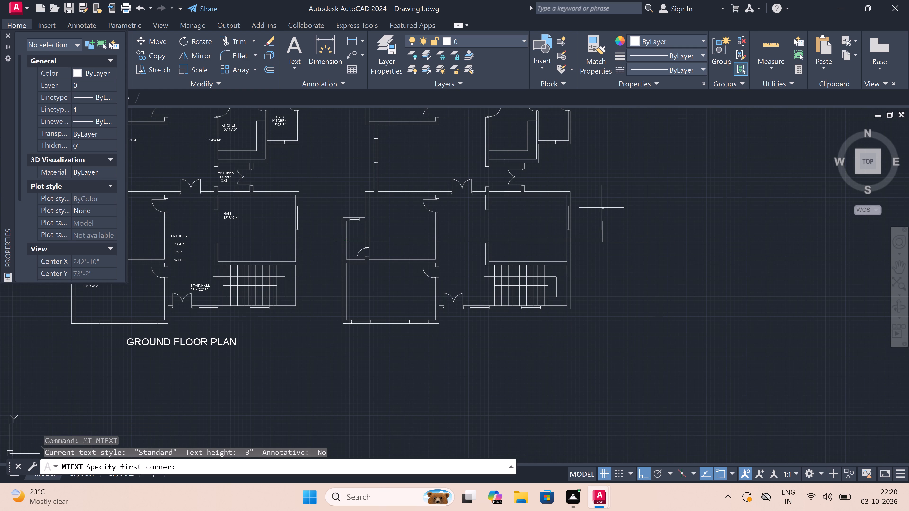
scroll(601, 207, up, 1)
drag(591, 206, 595, 215)
click(640, 230)
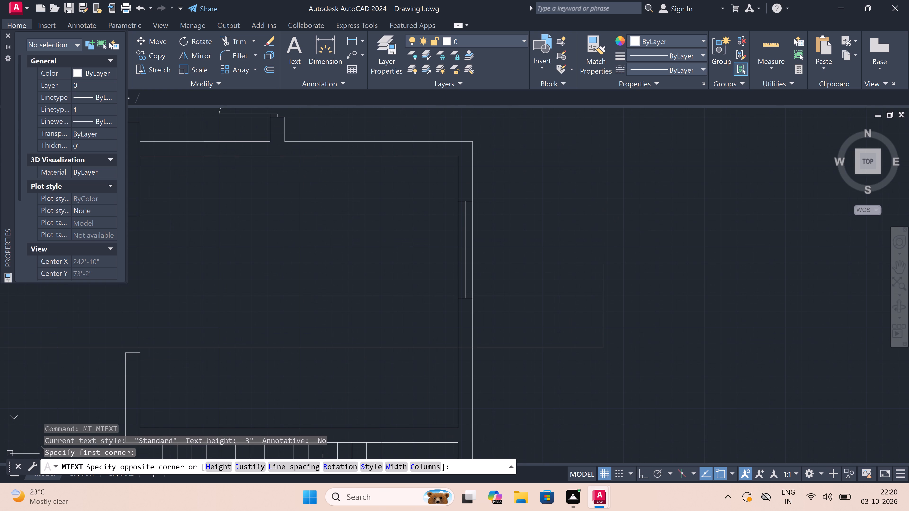
key(a)
click(575, 218)
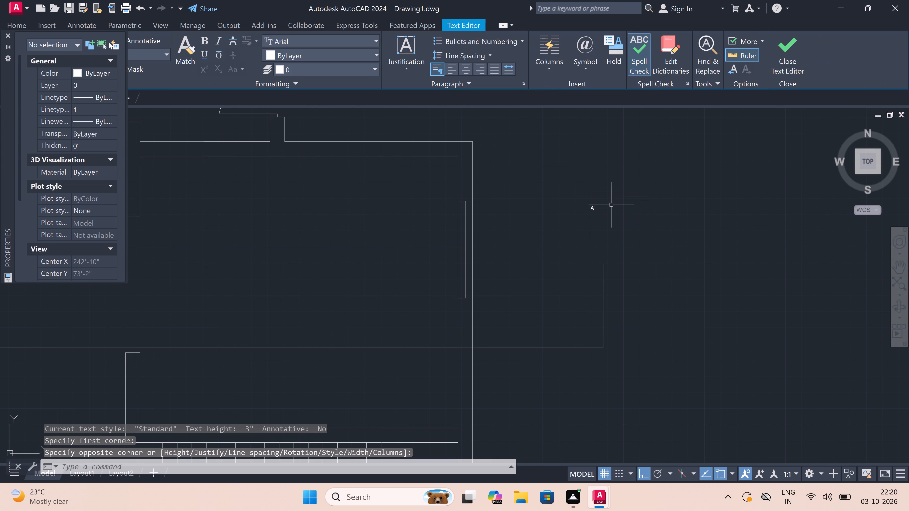
Set the text height of the section mark A to 1'.
drag(613, 206, 609, 207)
click(563, 214)
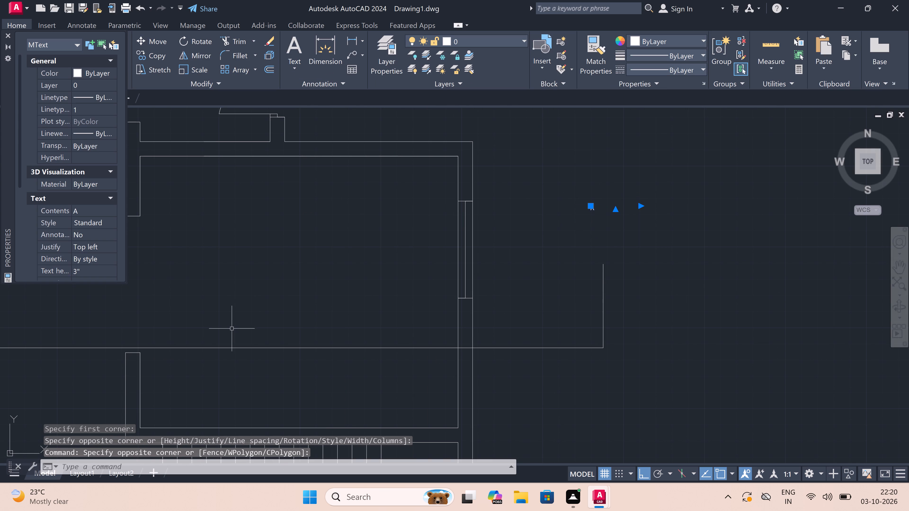
click(94, 271)
key(BackSpace)
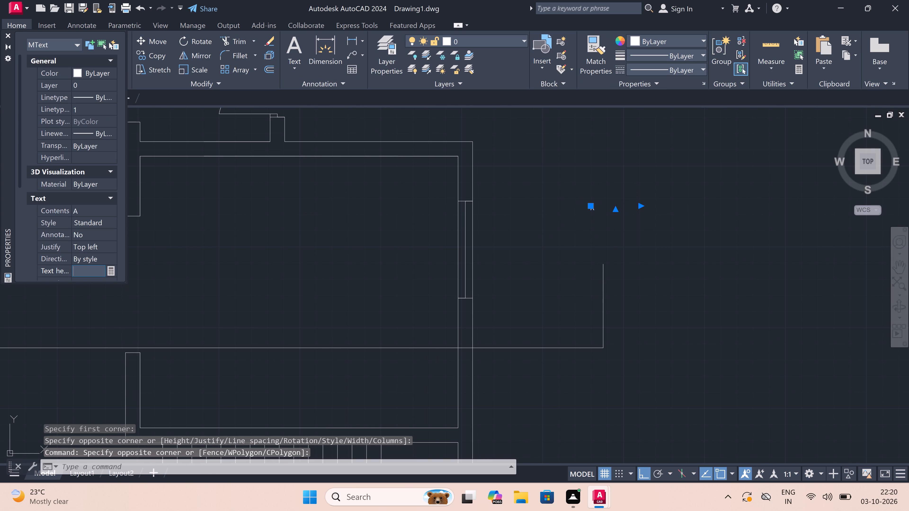
key(1)
key(apostrophe)
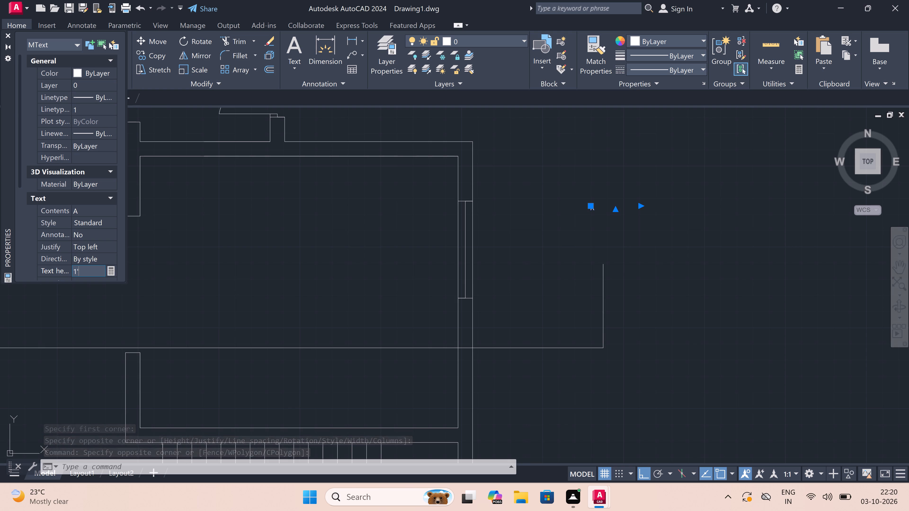
click(307, 250)
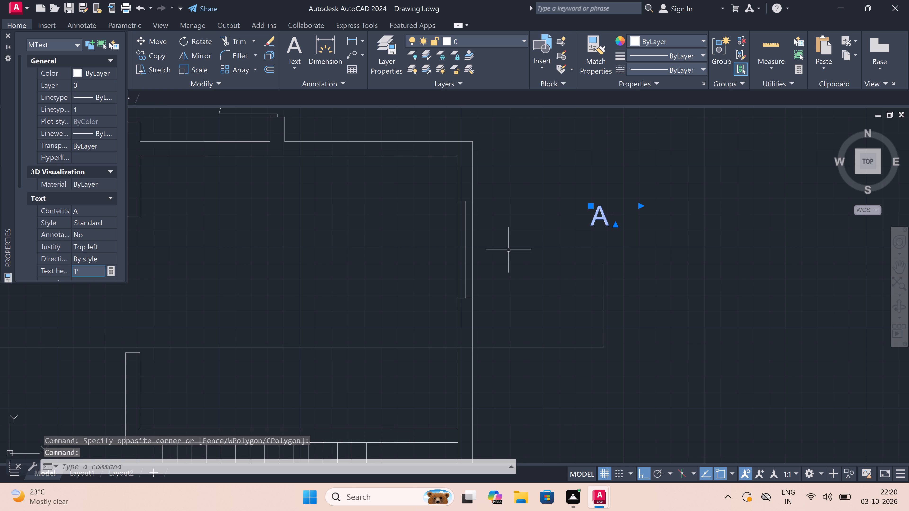
key(Escape)
With Ortho off, move the BEDROOM 14'X15' label northeast within its room, closer to the wall shared with the dressing rooms.
scroll(520, 236, down, 4)
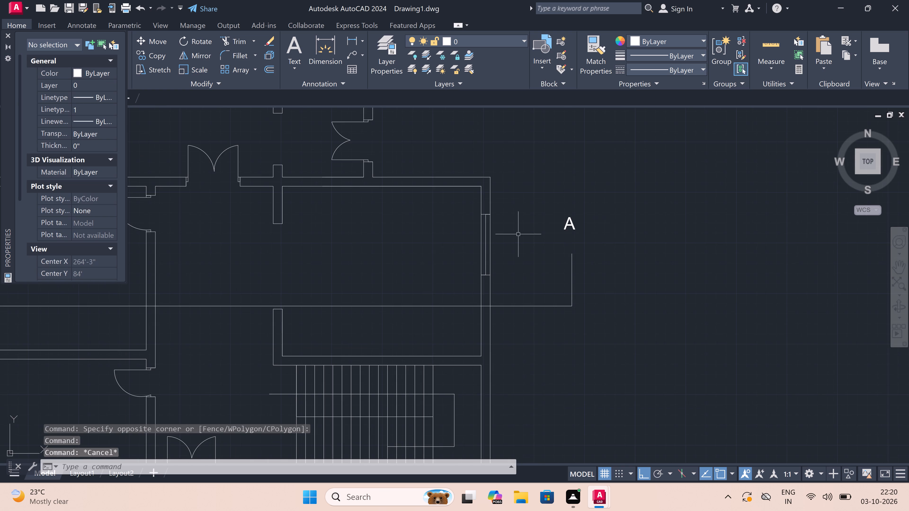
scroll(518, 234, down, 5)
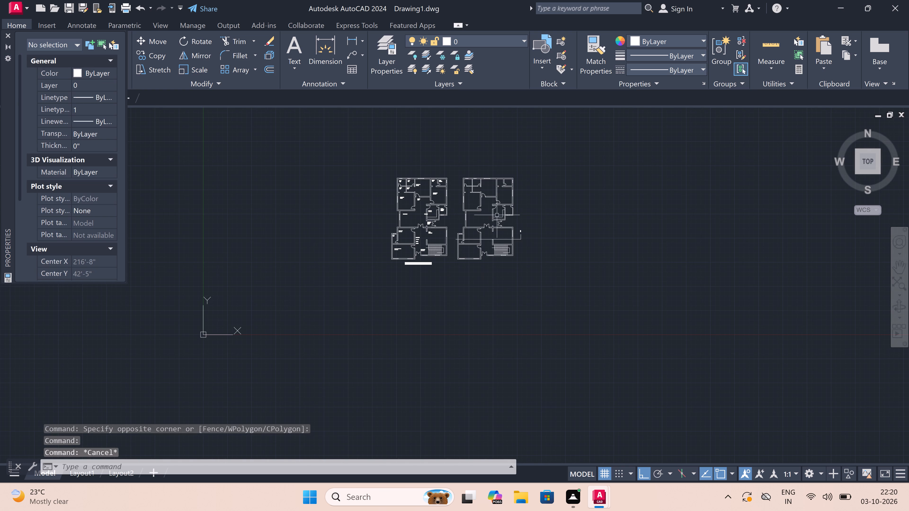
scroll(384, 188, up, 3)
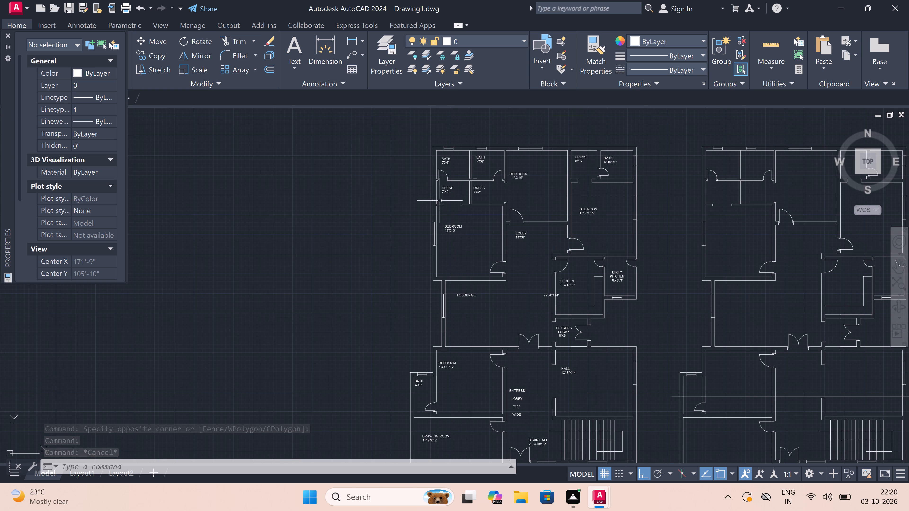
scroll(449, 223, up, 2)
click(451, 228)
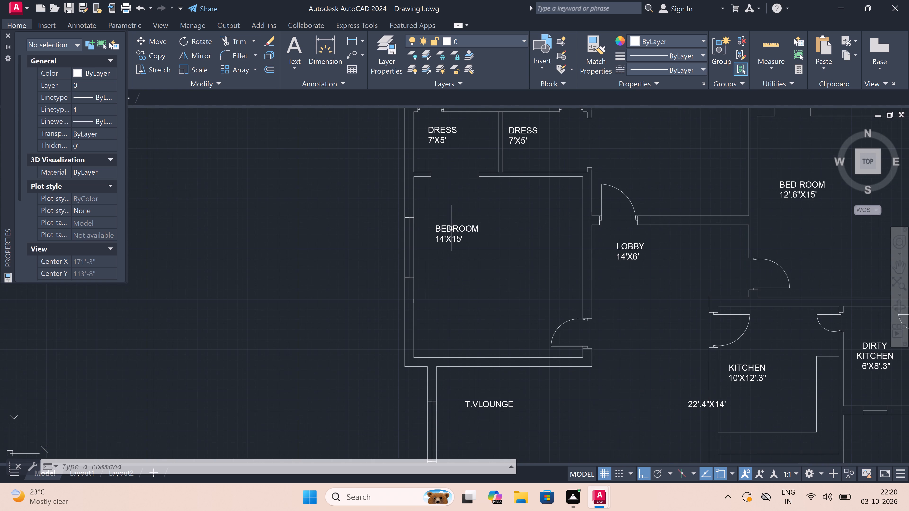
double_click(437, 228)
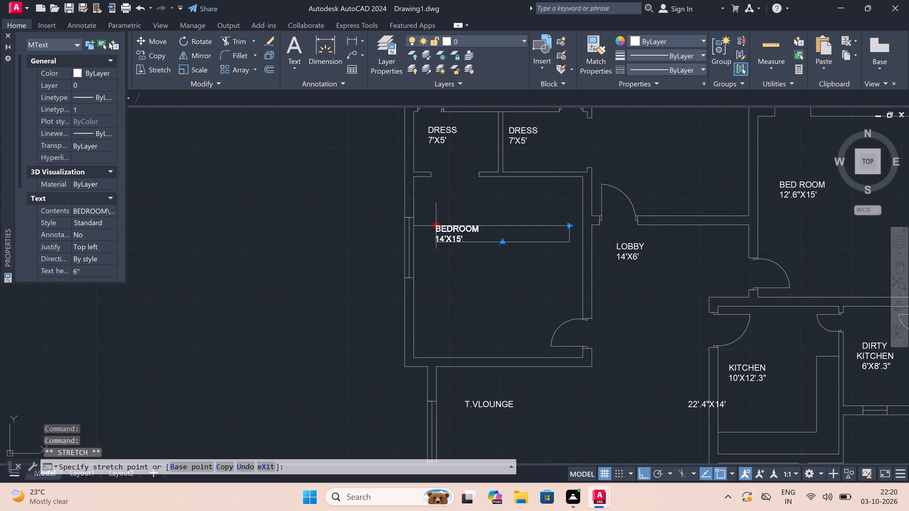
click(433, 227)
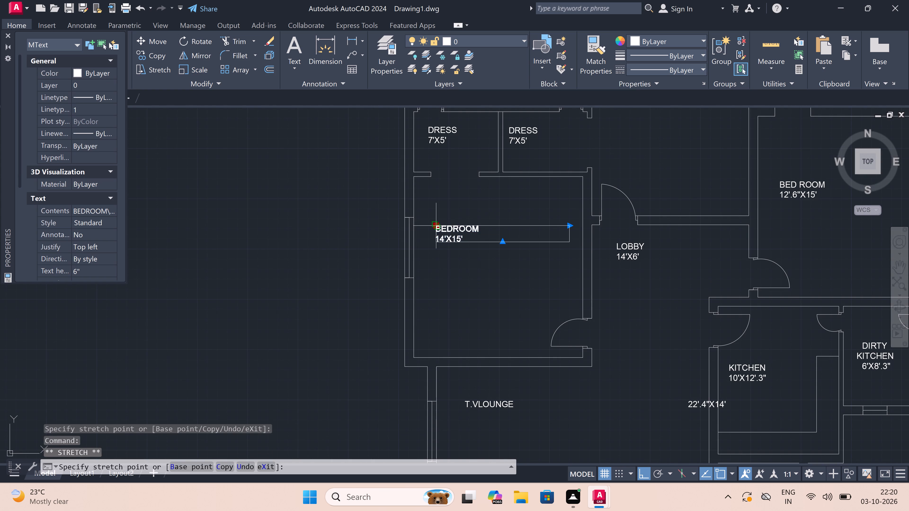
key(F8)
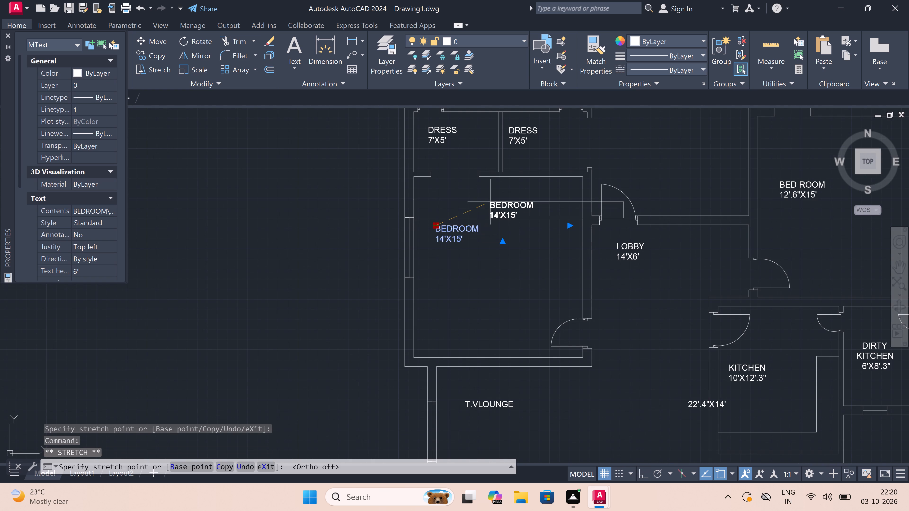
triple_click(500, 195)
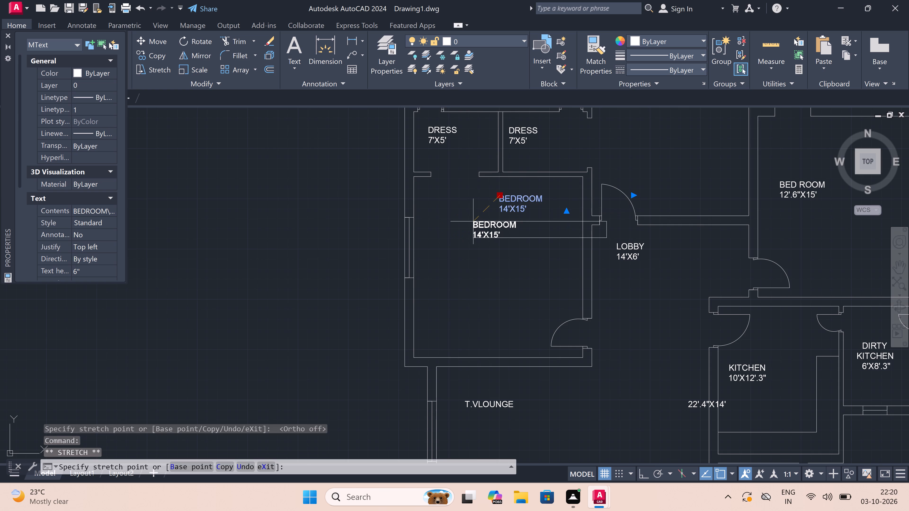
key(Escape)
key(Escape)
Delete the T.V LOUNGE 22'.4"X14' label whose text is split into two columns reaching the kitchen wall.
scroll(474, 213, down, 3)
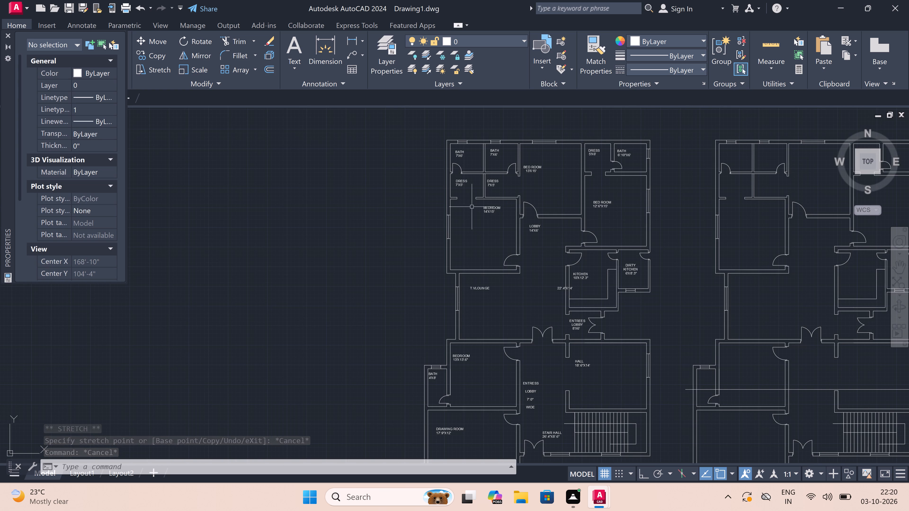
scroll(495, 208, down, 3)
scroll(508, 221, up, 3)
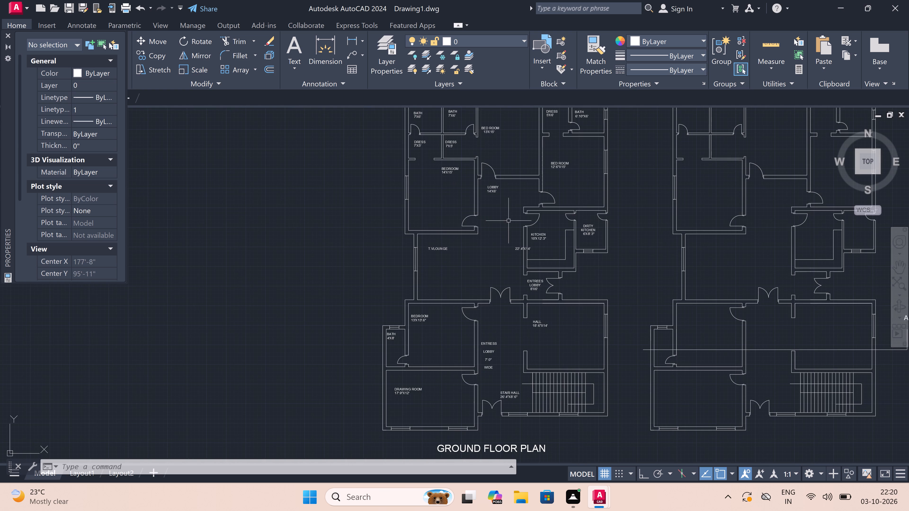
scroll(514, 242, up, 3)
scroll(514, 242, down, 1)
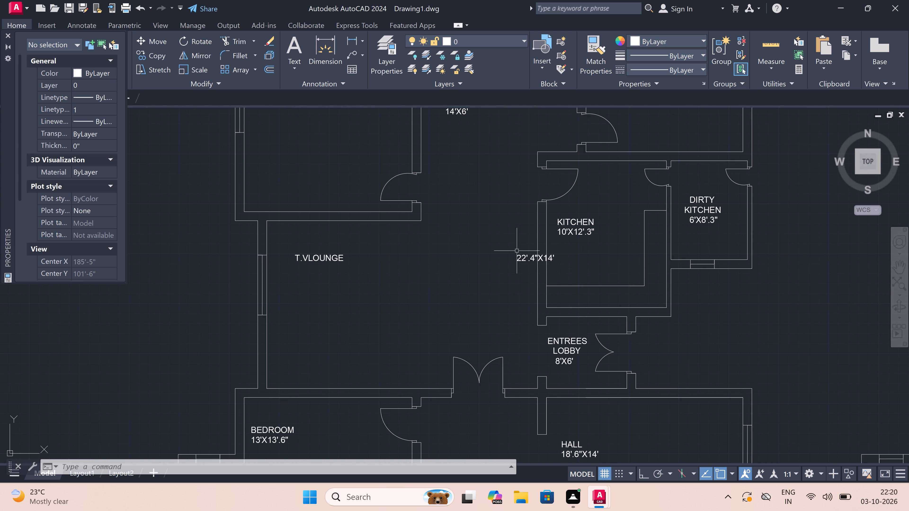
click(518, 255)
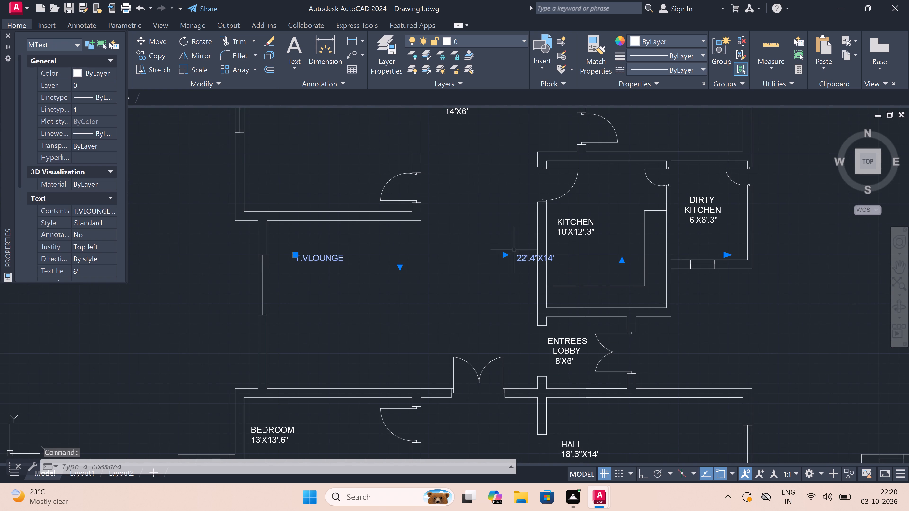
key(Delete)
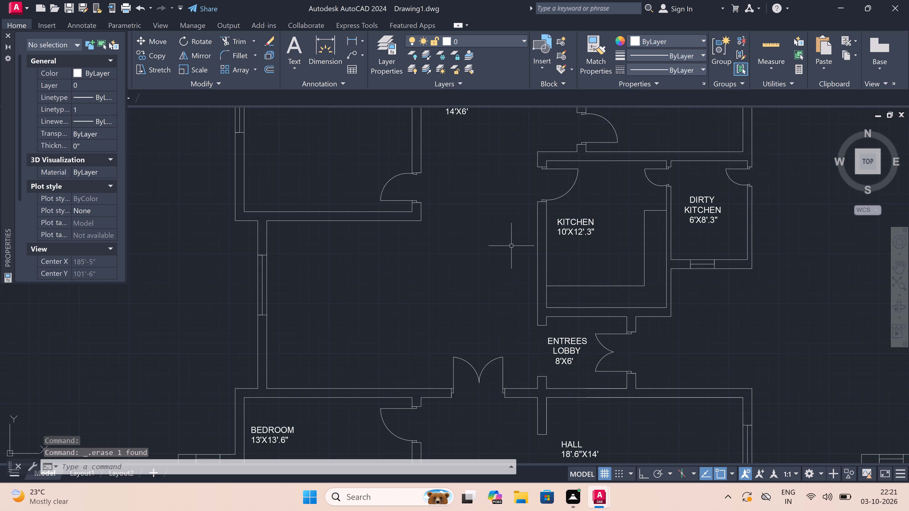
Add the two-line multiline text T.V LOUNGE 22'4"X14'0" in the large room west of the kitchen.
text(MT)
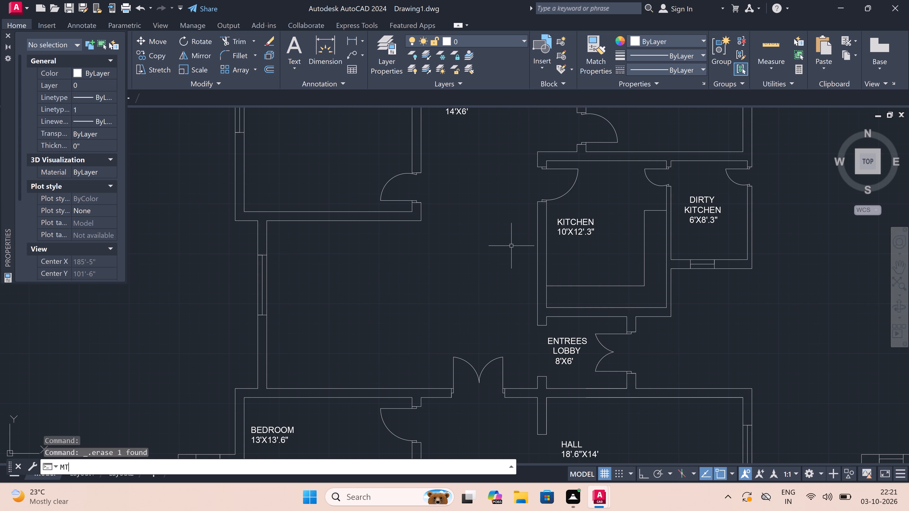
key(space)
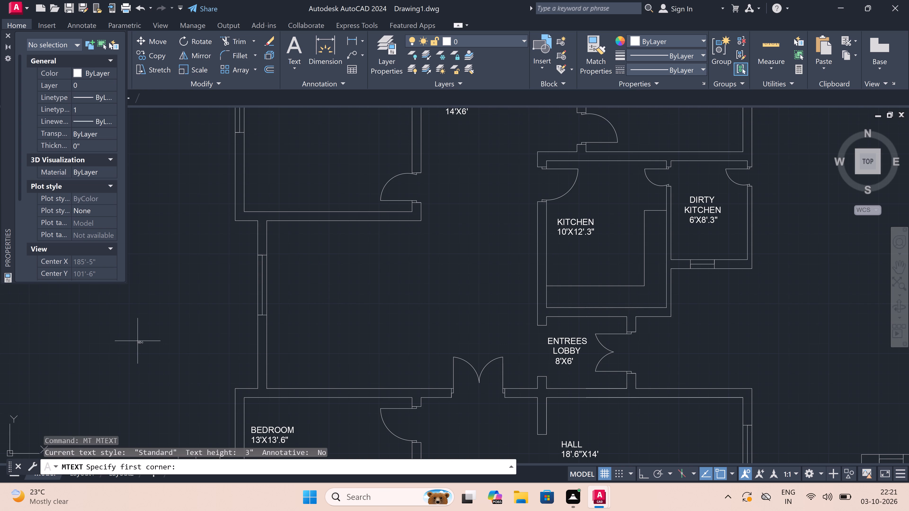
drag(316, 287, 329, 288)
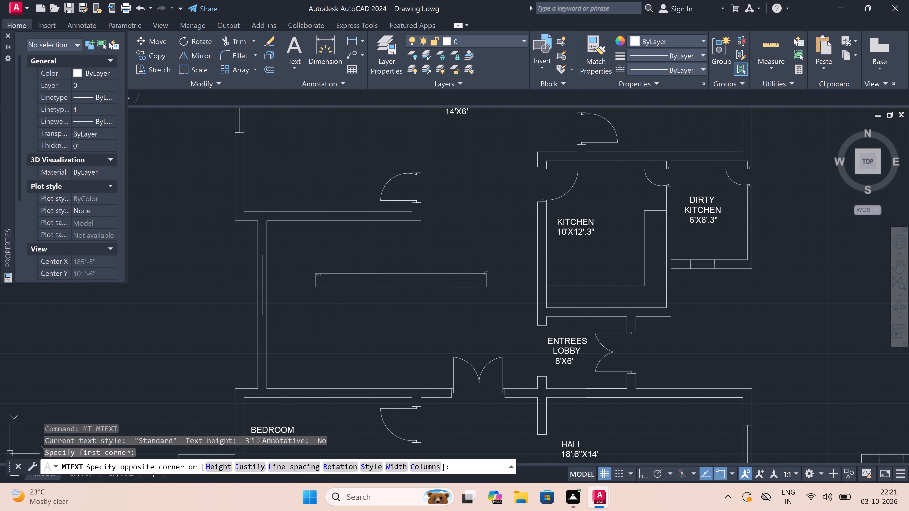
triple_click(559, 266)
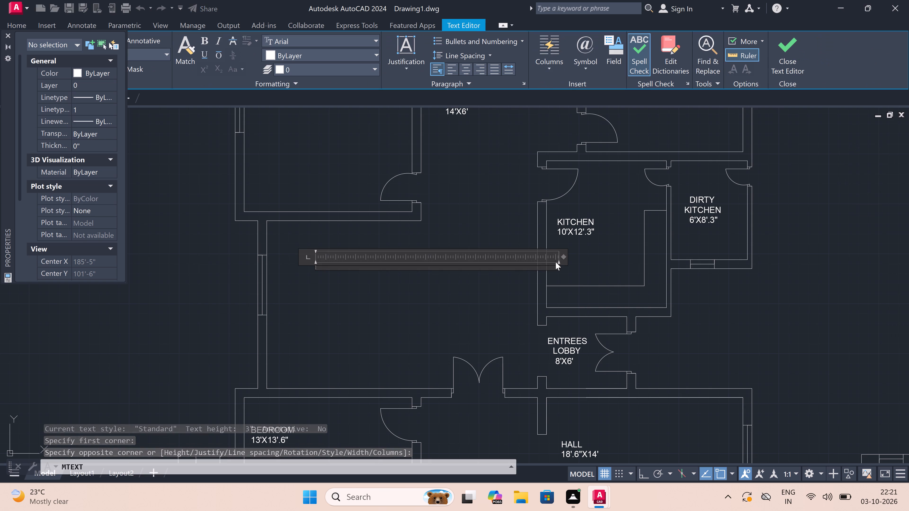
text(T.V)
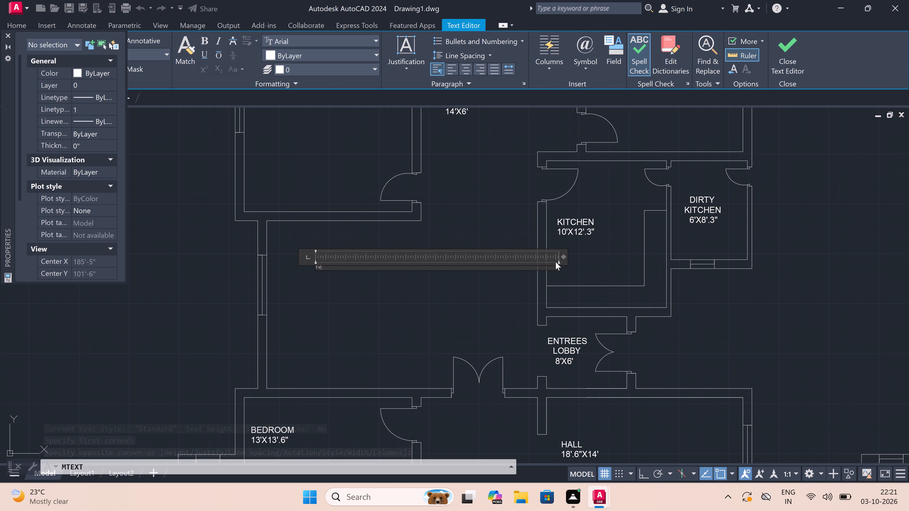
key(space)
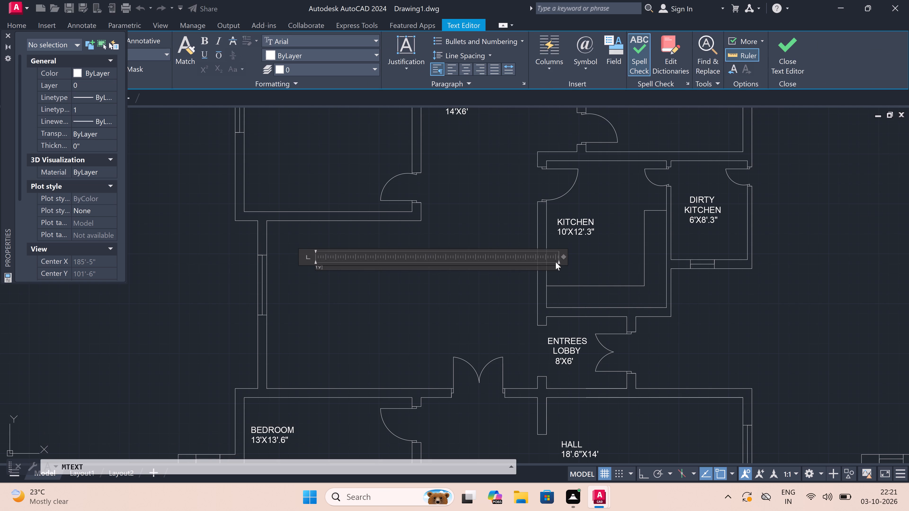
text(LOUN)
text(GE)
key(Return)
text(22)
key(apostrophe)
key(4)
text("X)
text(14)
key(apostrophe)
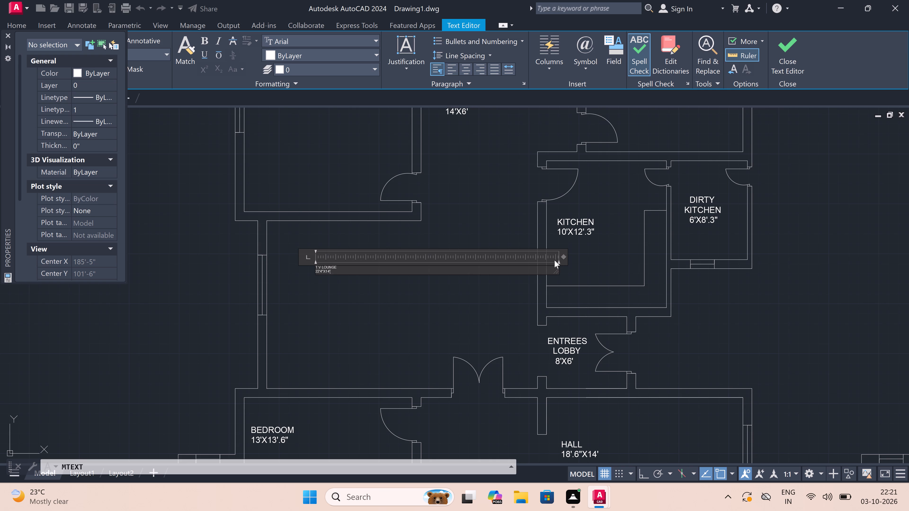
text(0")
click(308, 316)
Set the text height of the new T.V LOUNGE label to 6".
scroll(338, 271, up, 1)
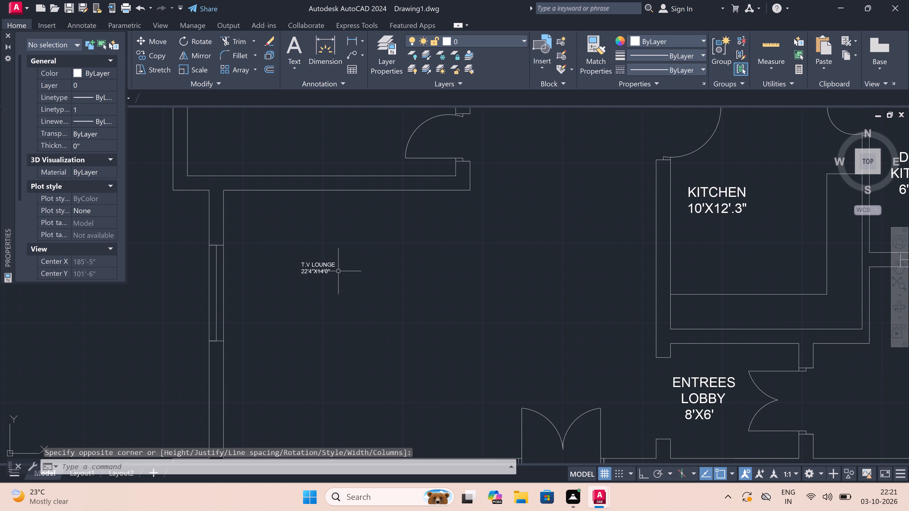
click(333, 269)
double_click(294, 281)
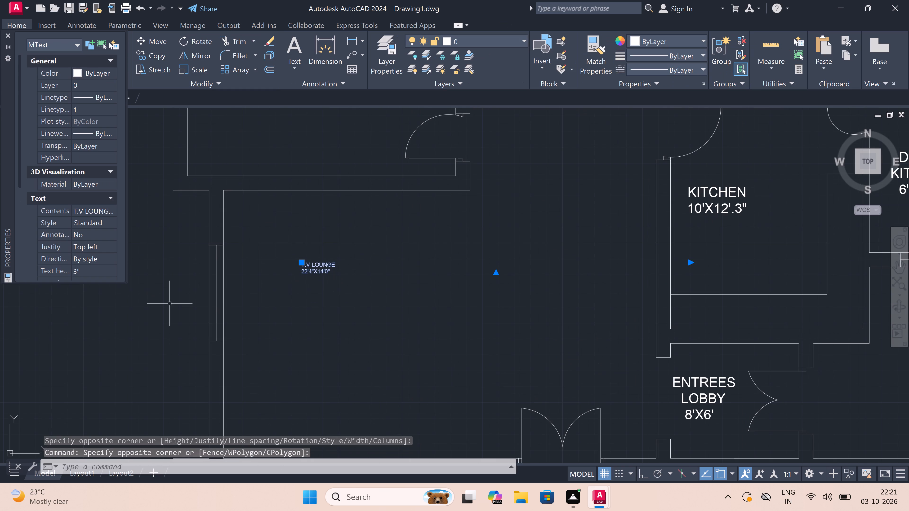
double_click(102, 273)
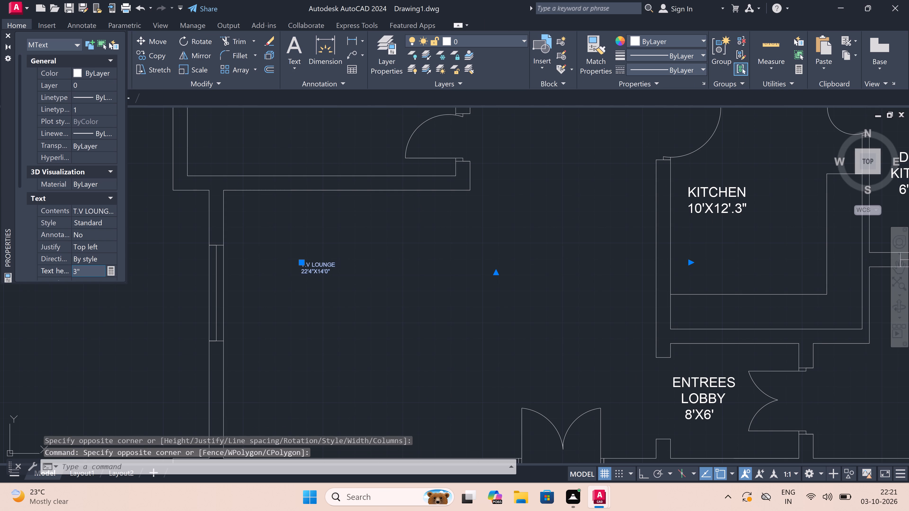
key(BackSpace)
key(BackSpace)
key(BackSpace)
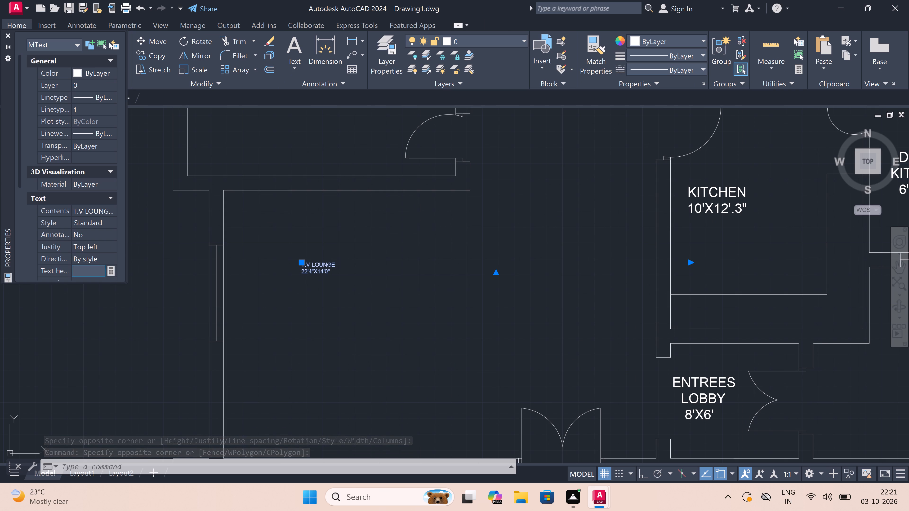
text(6")
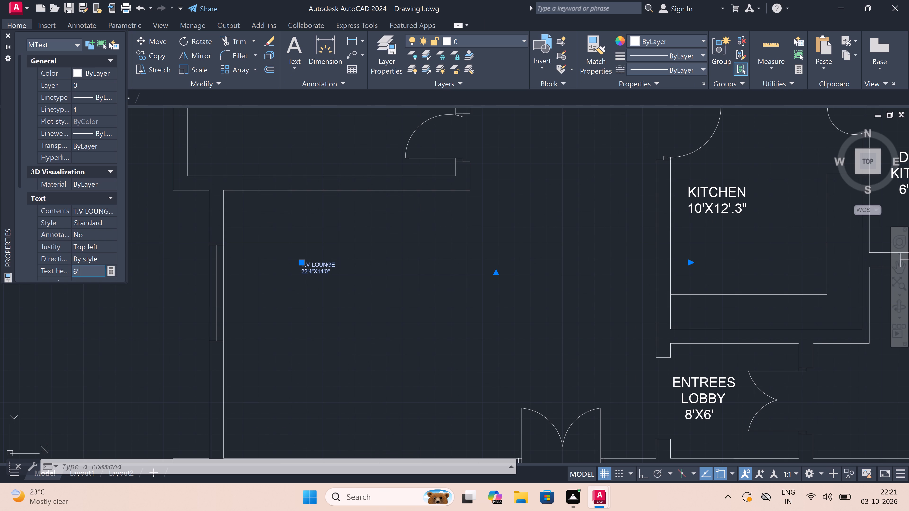
click(277, 284)
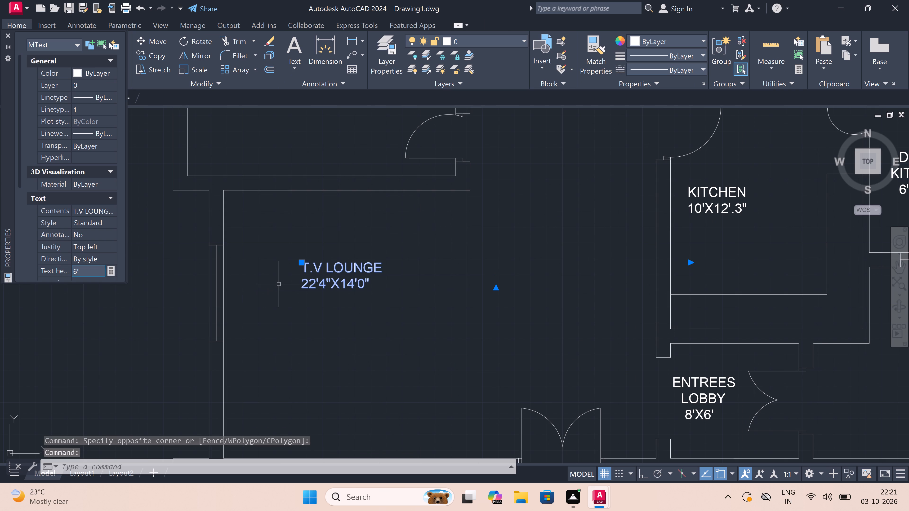
key(Escape)
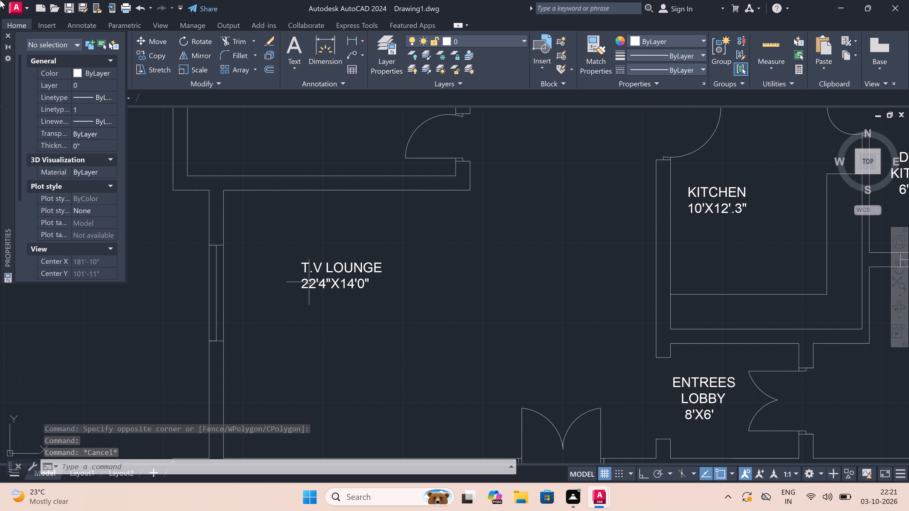
Review the room labels across the titled ground floor plan, from the northern bedrooms to the drawing room and stair hall.
scroll(501, 288, down, 3)
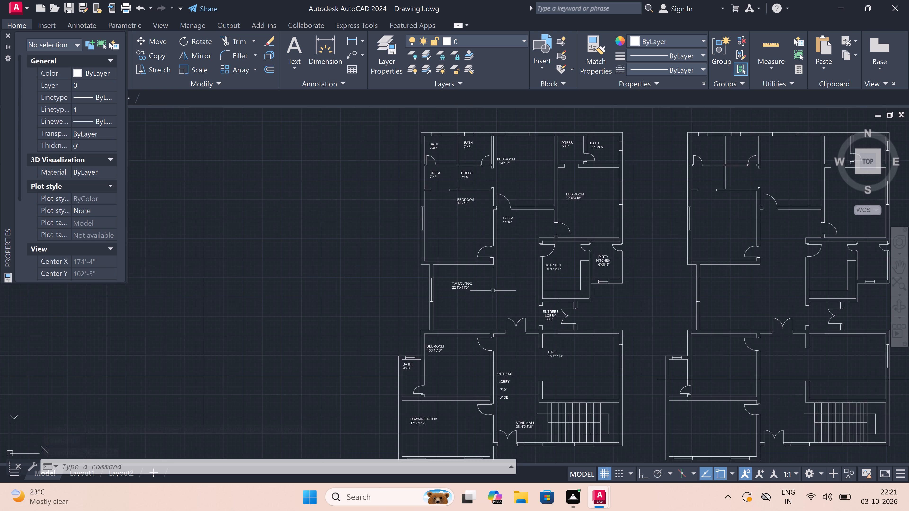
scroll(493, 291, up, 2)
scroll(481, 290, down, 3)
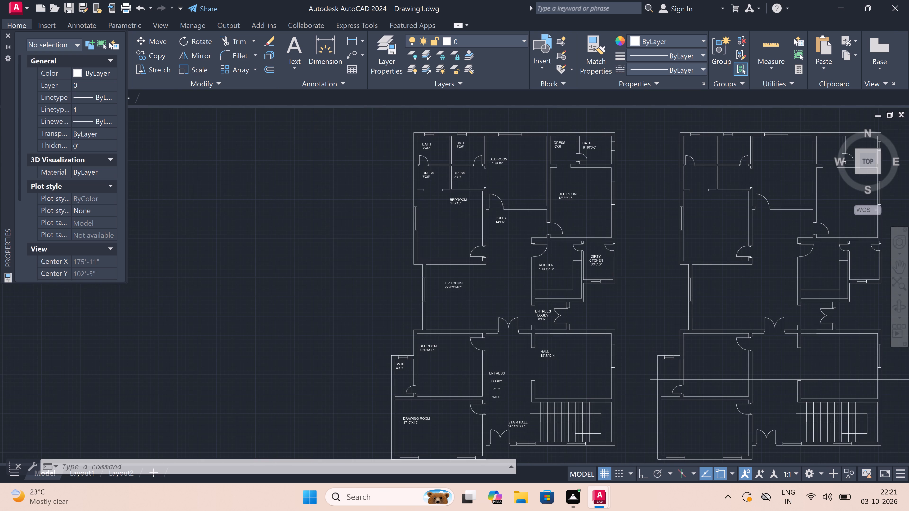
scroll(485, 244, up, 2)
scroll(485, 244, down, 1)
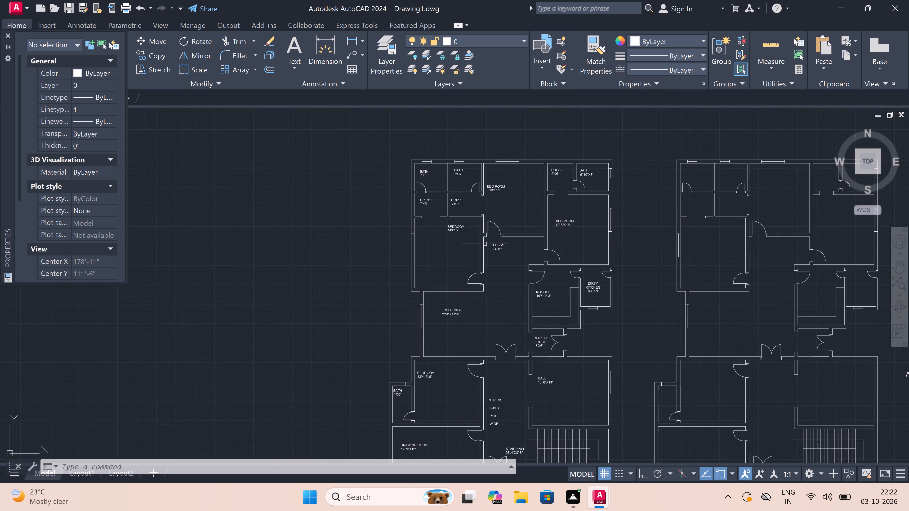
scroll(485, 244, down, 1)
scroll(508, 187, up, 2)
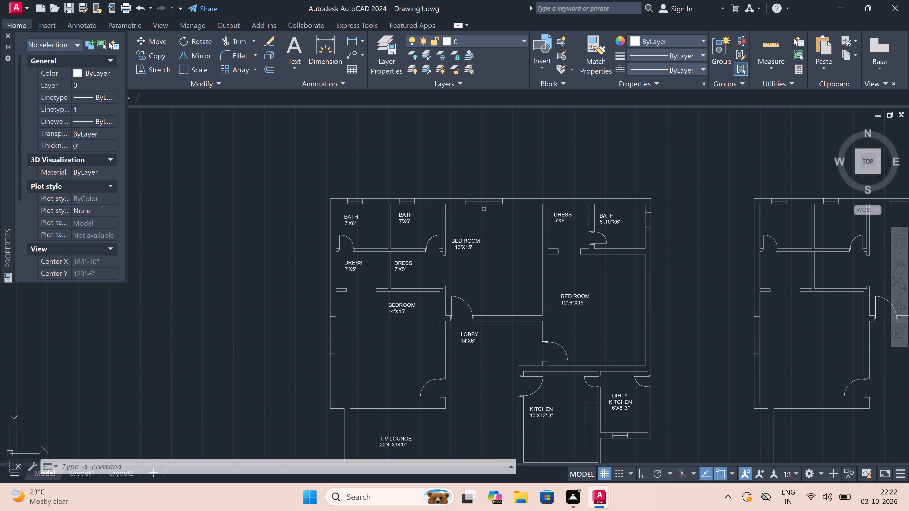
scroll(483, 210, down, 1)
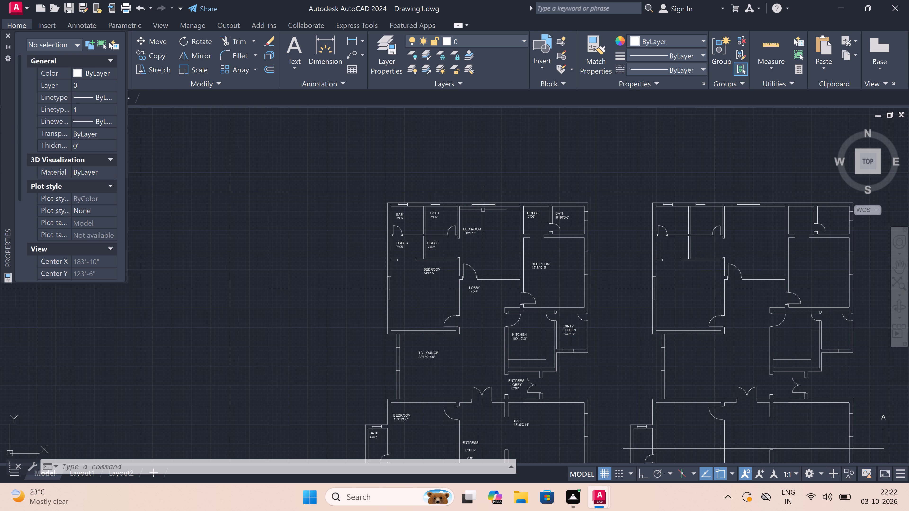
scroll(483, 210, down, 2)
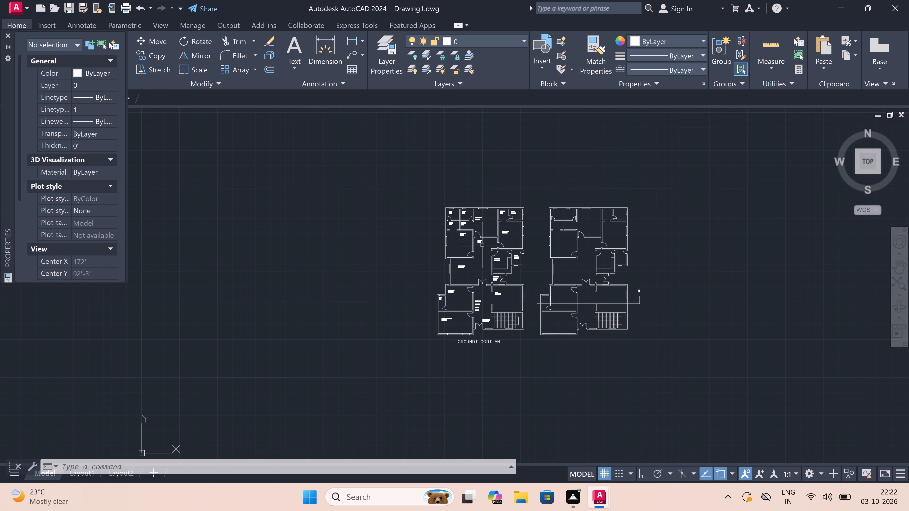
scroll(475, 319, up, 4)
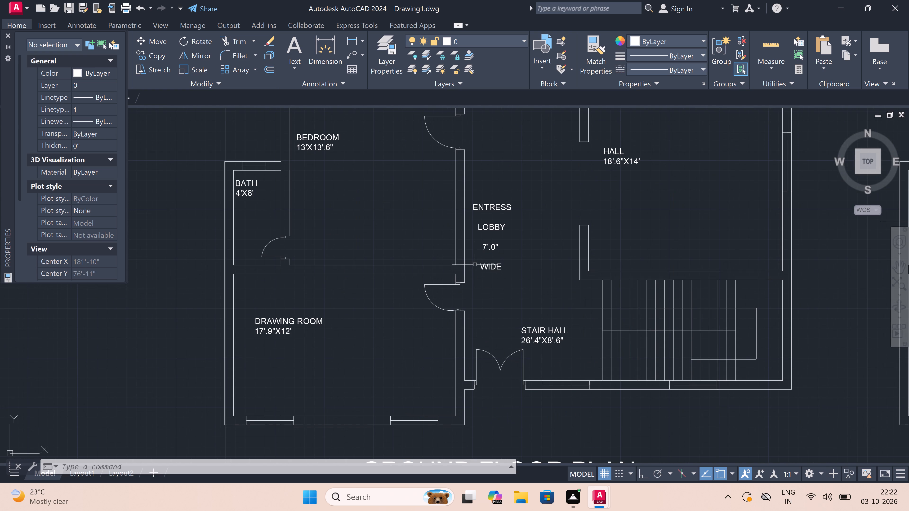
scroll(486, 245, up, 1)
scroll(488, 238, down, 2)
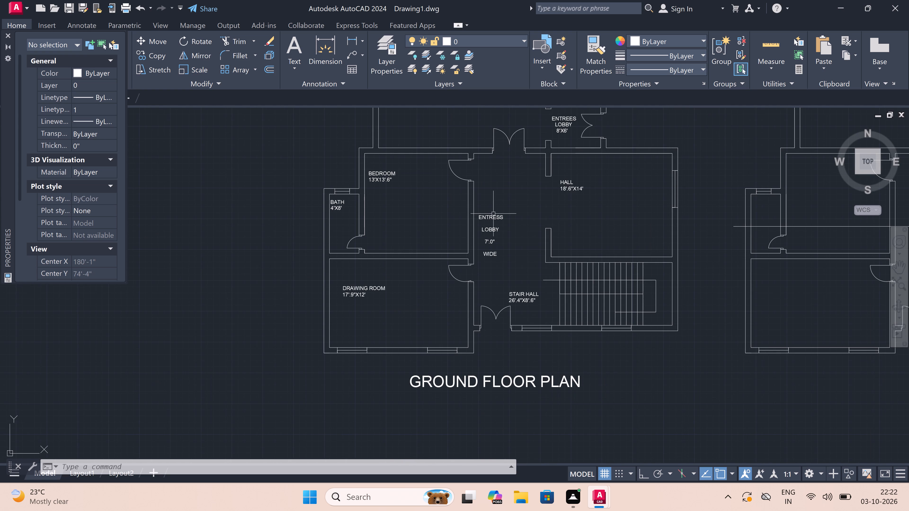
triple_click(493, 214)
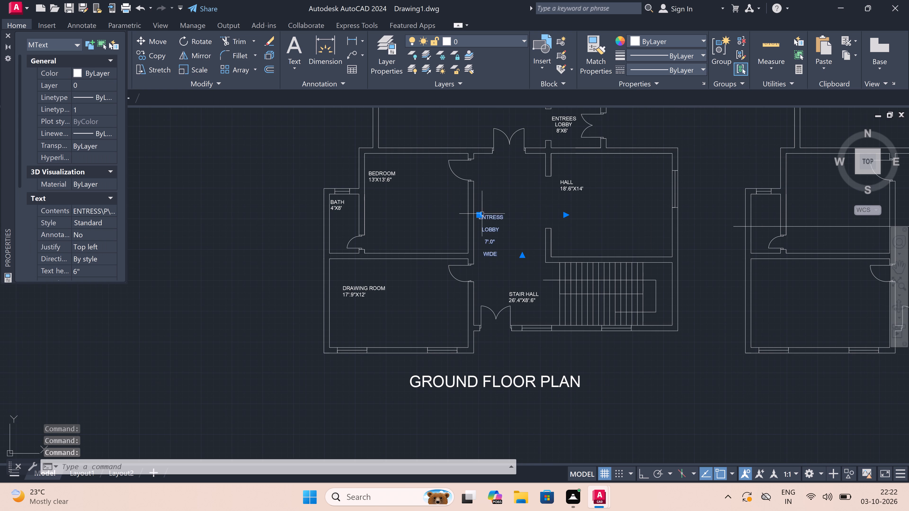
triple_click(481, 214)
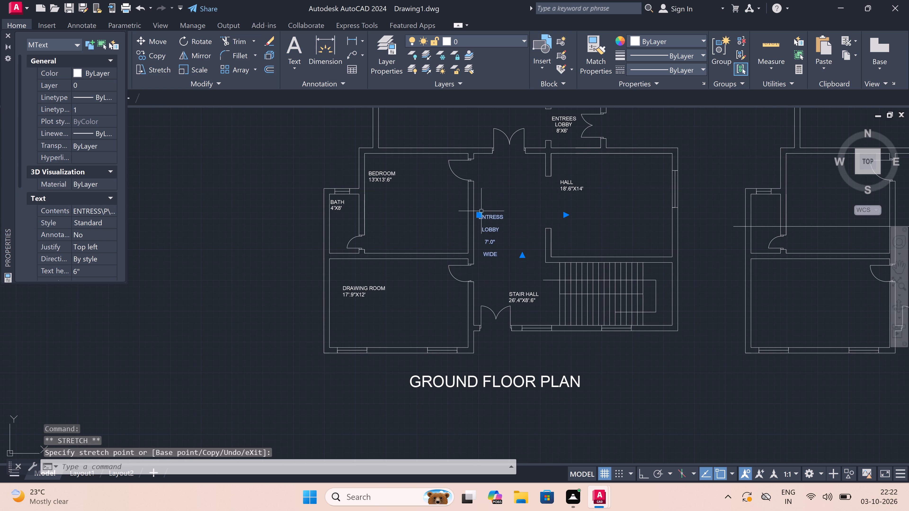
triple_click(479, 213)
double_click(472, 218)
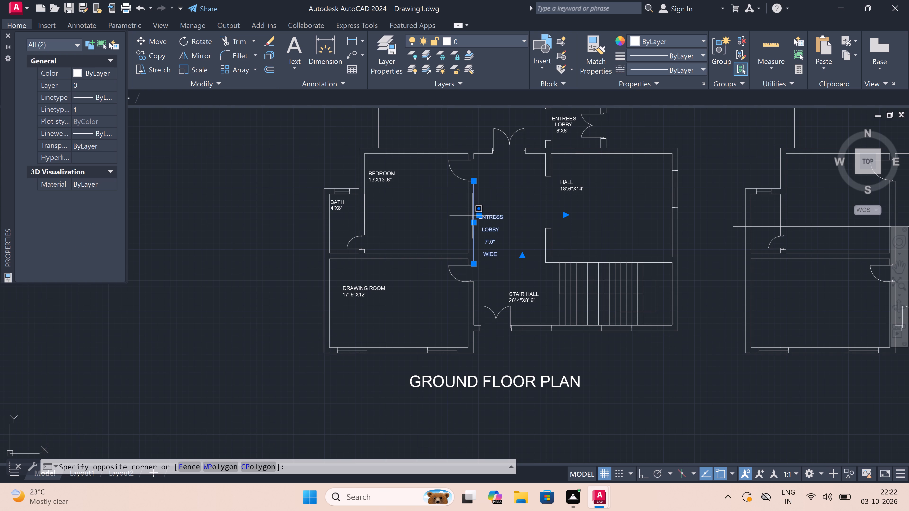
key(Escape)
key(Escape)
Move the ENTRESS LOBBY 7'.0" WIDE label a short distance east, away from the bedroom wall and into the middle of the lobby.
scroll(479, 220, up, 1)
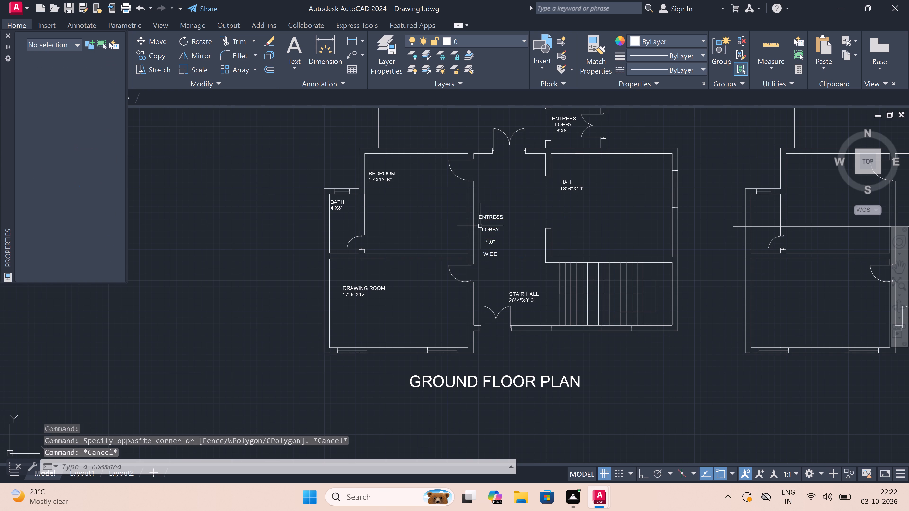
double_click(496, 214)
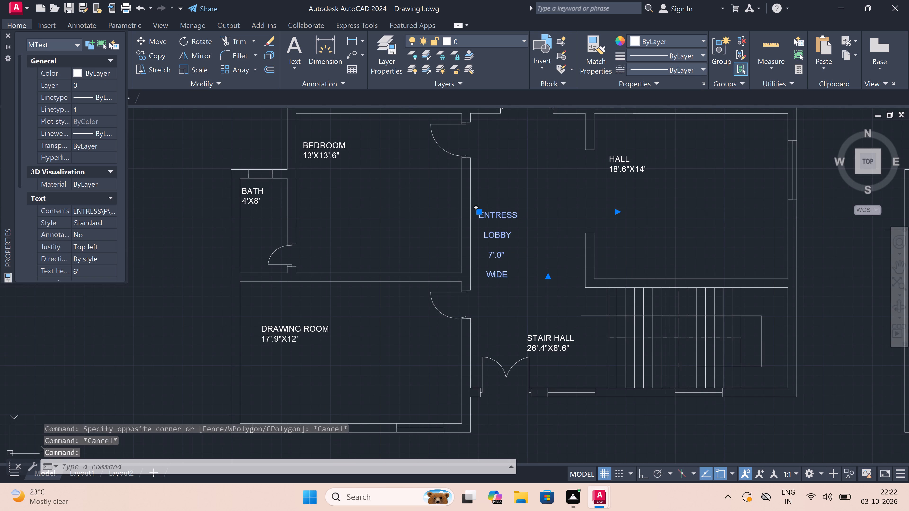
scroll(513, 192, up, 2)
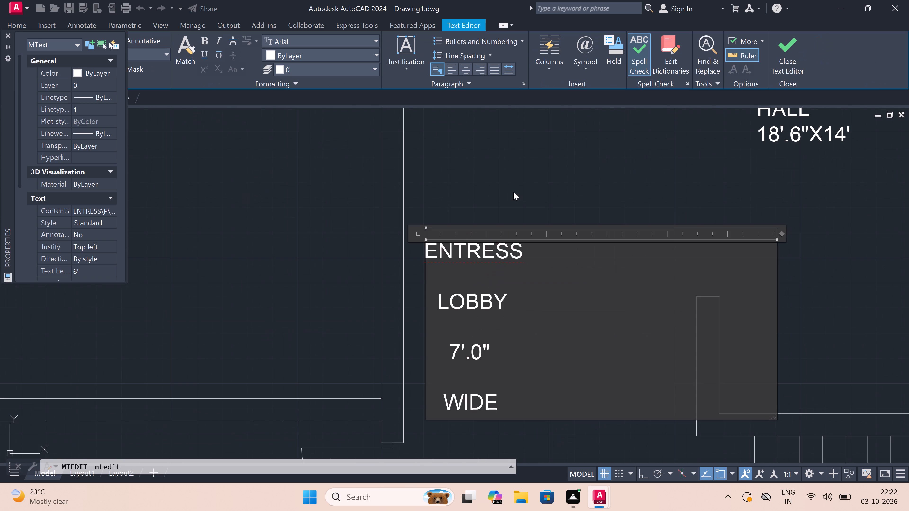
click(514, 191)
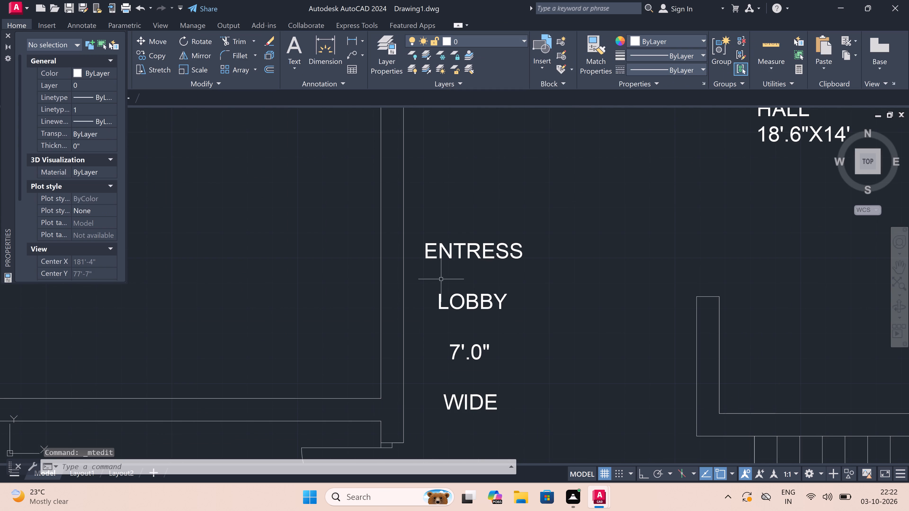
double_click(436, 256)
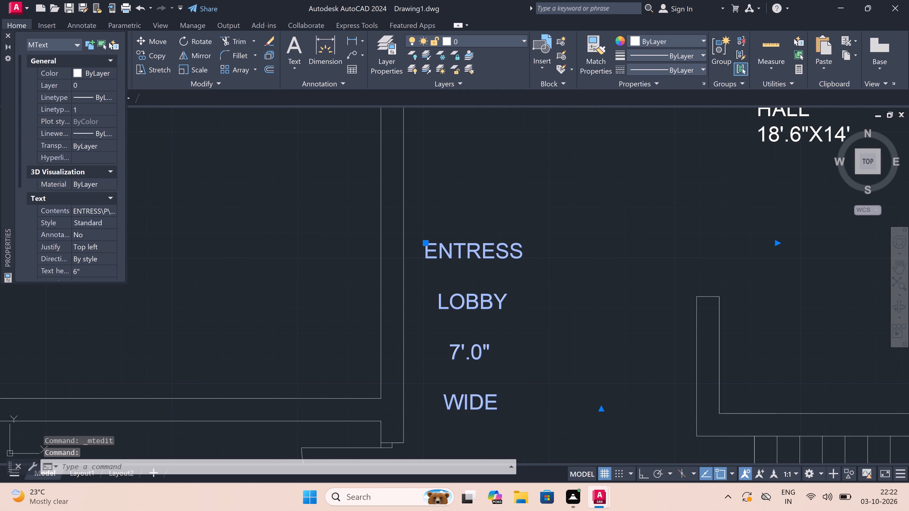
double_click(410, 253)
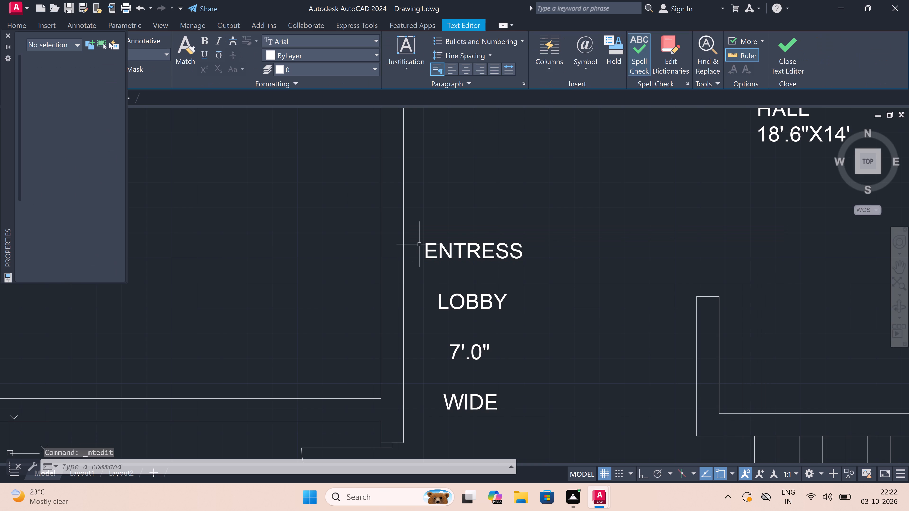
click(425, 245)
double_click(425, 245)
drag(425, 245, 430, 245)
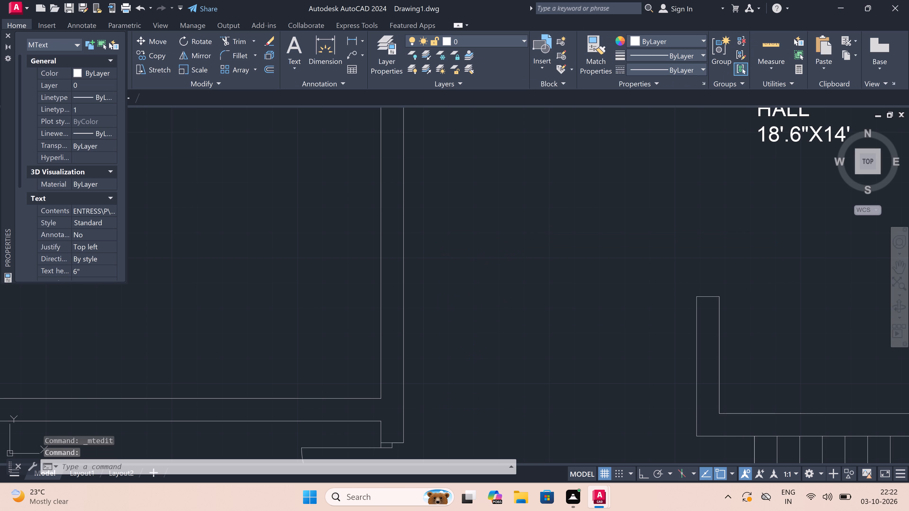
click(472, 197)
drag(472, 197, 472, 200)
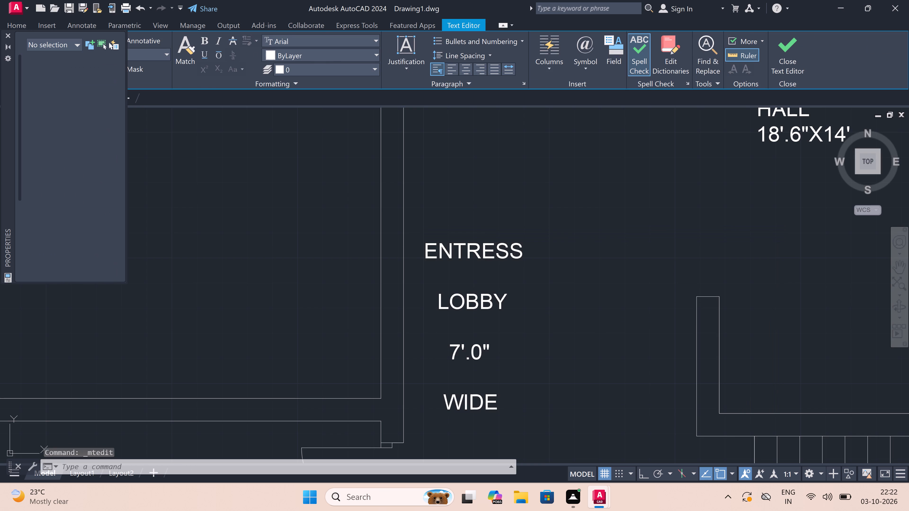
click(443, 257)
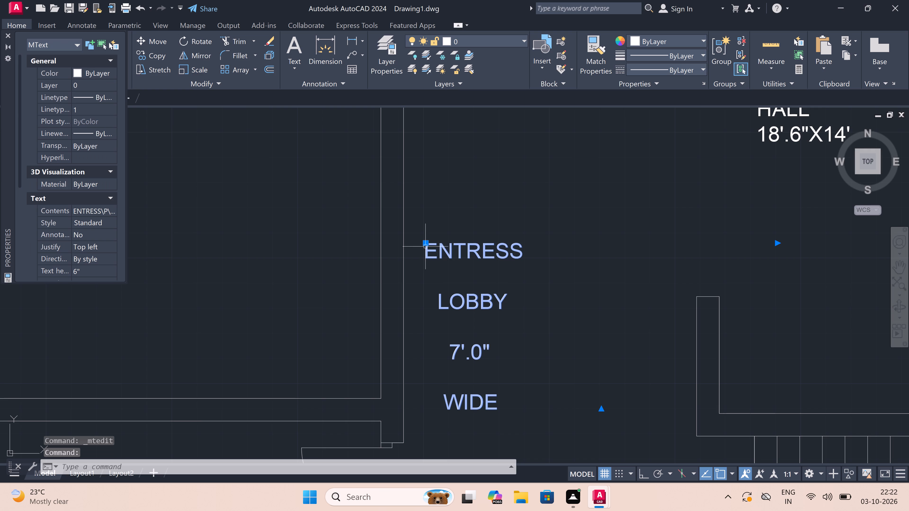
click(425, 245)
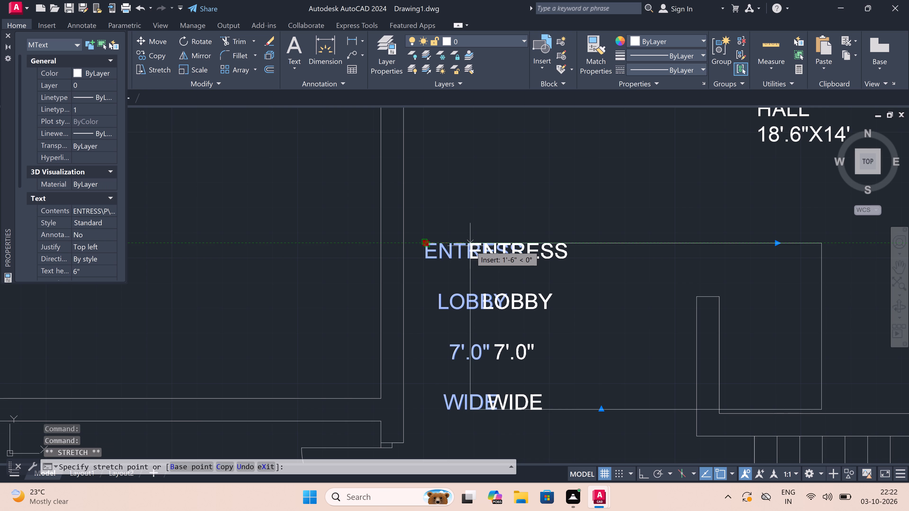
triple_click(480, 245)
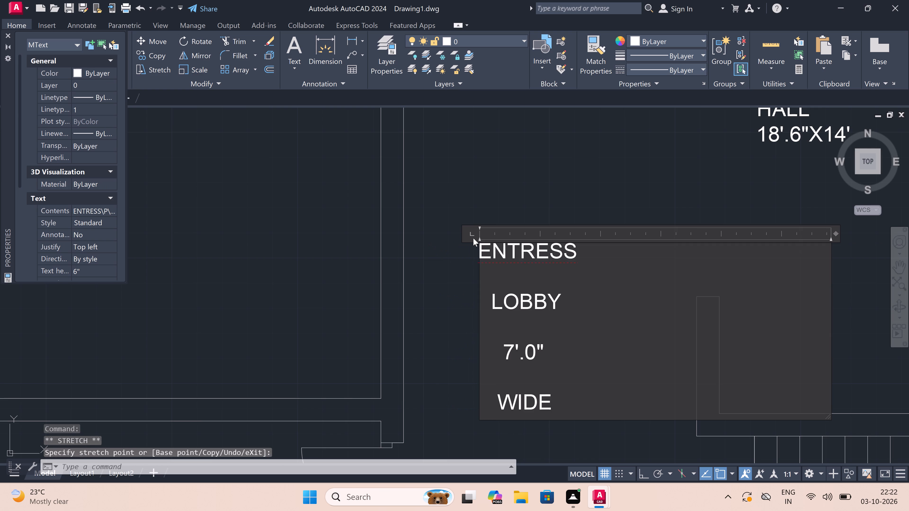
click(454, 249)
key(Escape)
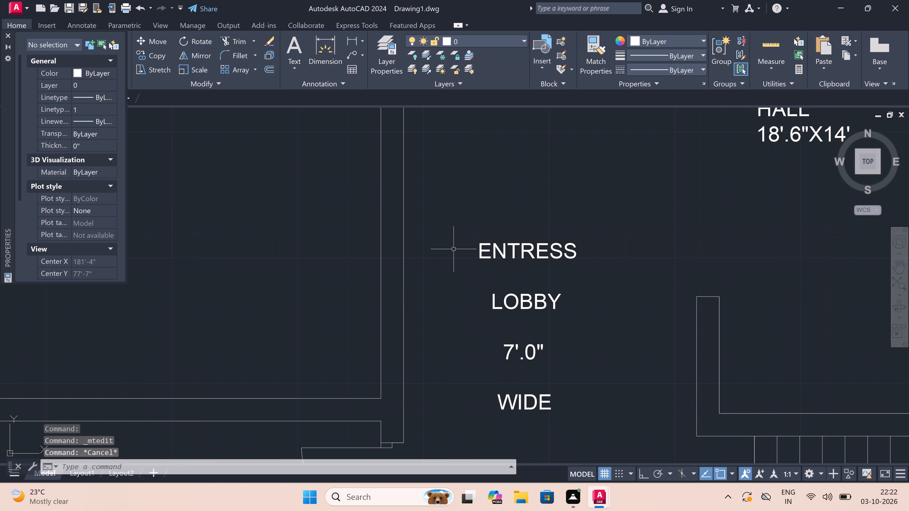
Remove the space in the BED ROOM 13'X15' label of the northern middle room so that it reads BEDROOM.
scroll(454, 248, down, 5)
scroll(454, 248, up, 2)
scroll(454, 248, down, 2)
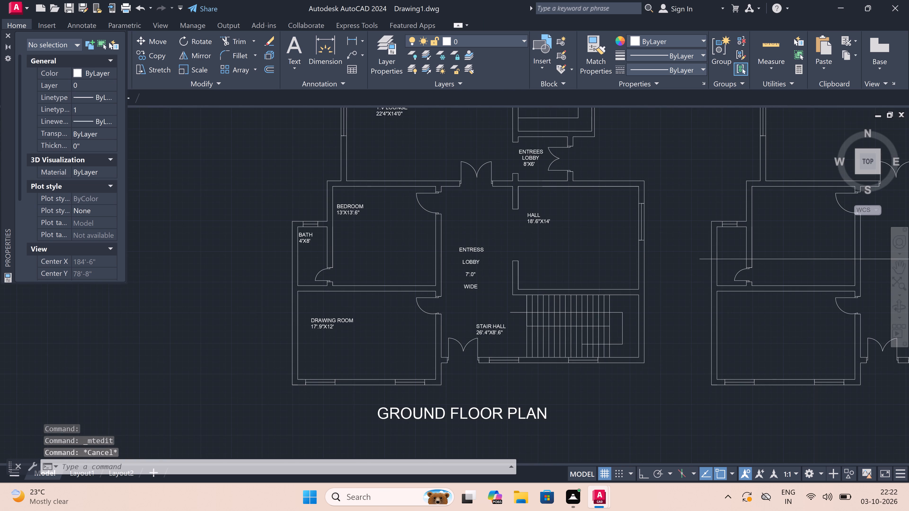
scroll(454, 248, down, 1)
scroll(463, 144, up, 3)
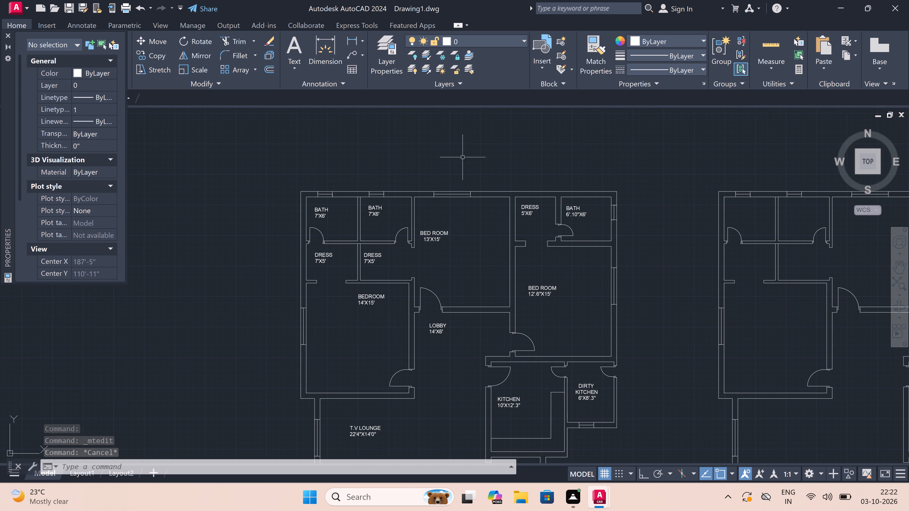
scroll(431, 222, up, 2)
double_click(432, 249)
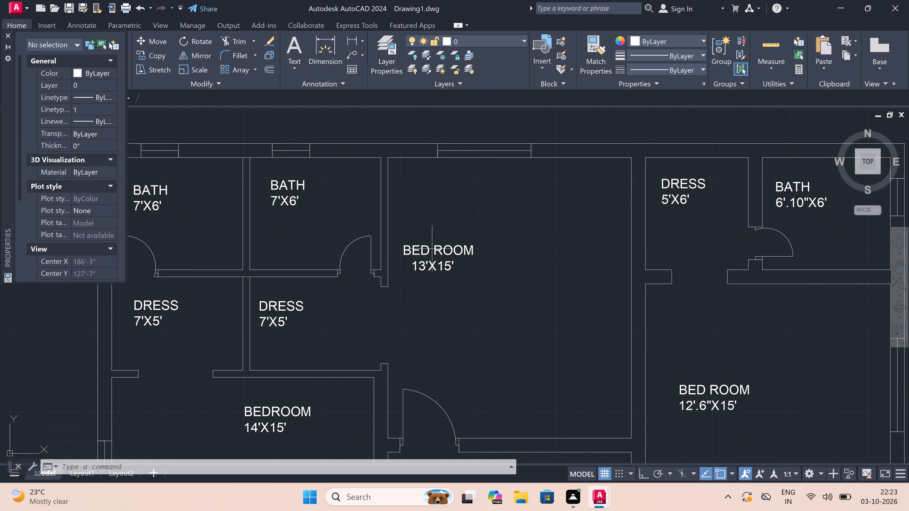
click(421, 246)
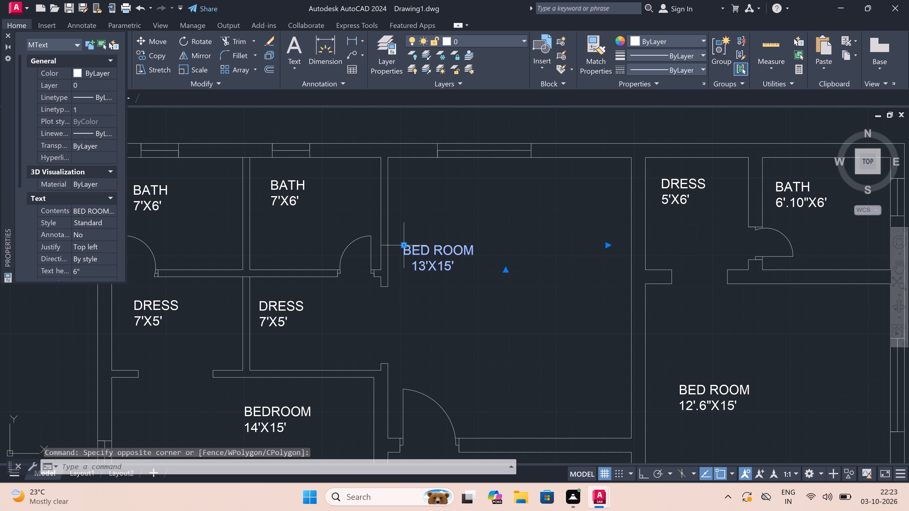
triple_click(421, 248)
triple_click(422, 248)
double_click(422, 248)
double_click(430, 249)
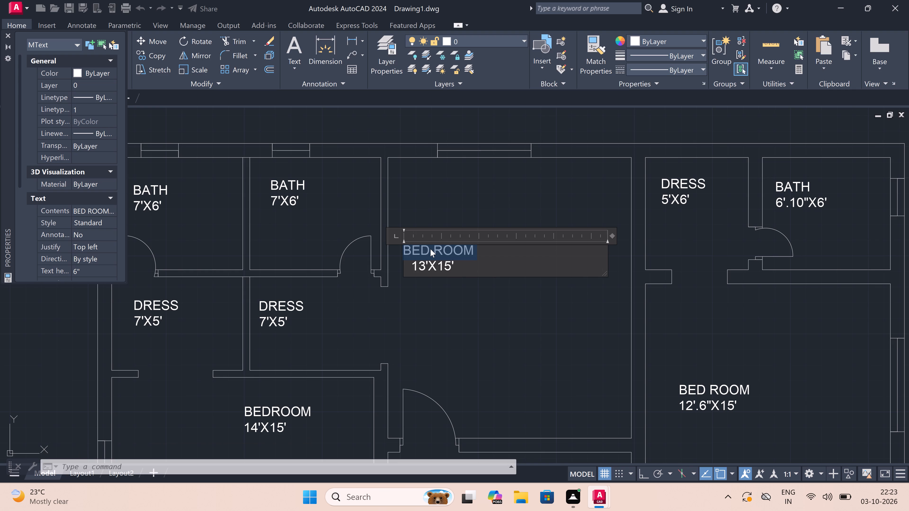
triple_click(432, 248)
triple_click(434, 249)
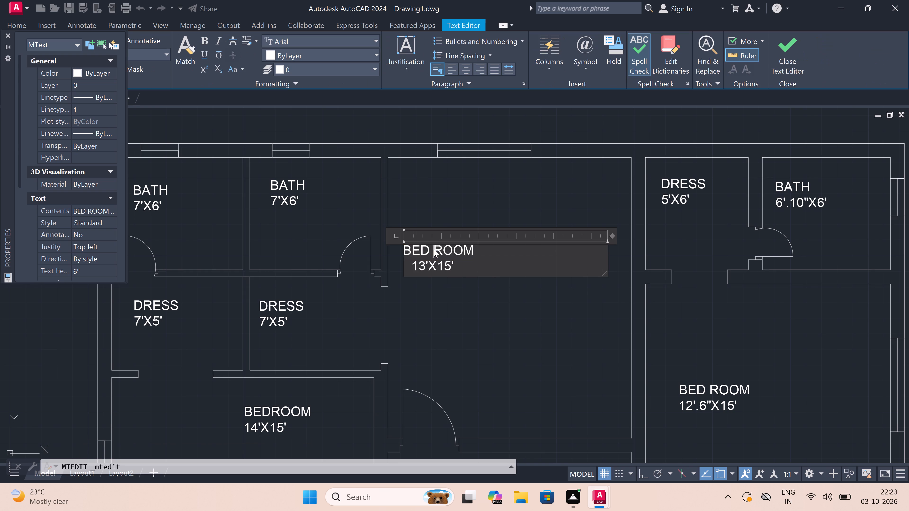
click(434, 249)
double_click(434, 249)
click(434, 249)
key(BackSpace)
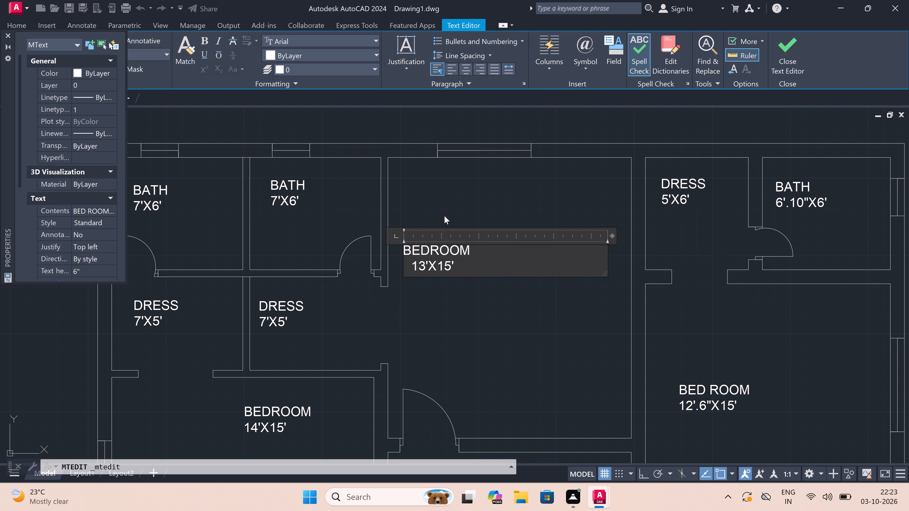
double_click(444, 216)
Move the BEDROOM 13'X15' label southeast within its room, near the wall shared with the lobby.
double_click(426, 278)
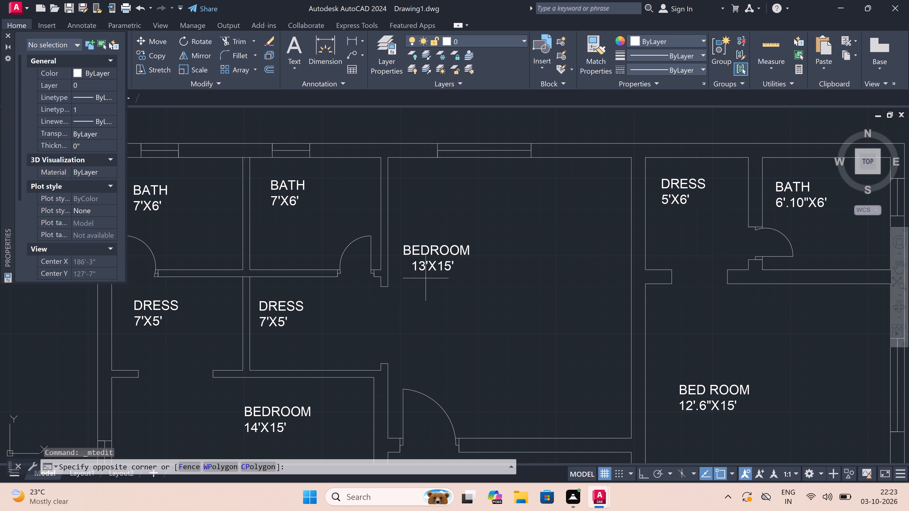
double_click(426, 253)
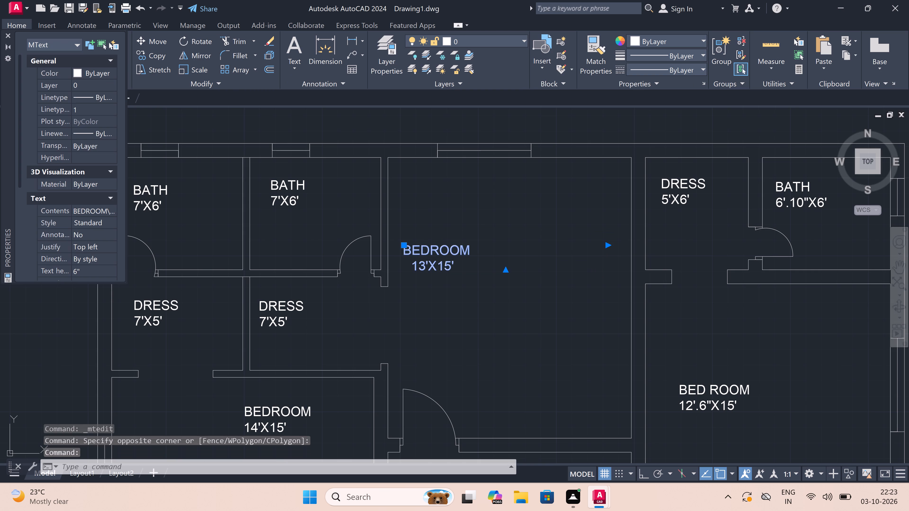
double_click(412, 215)
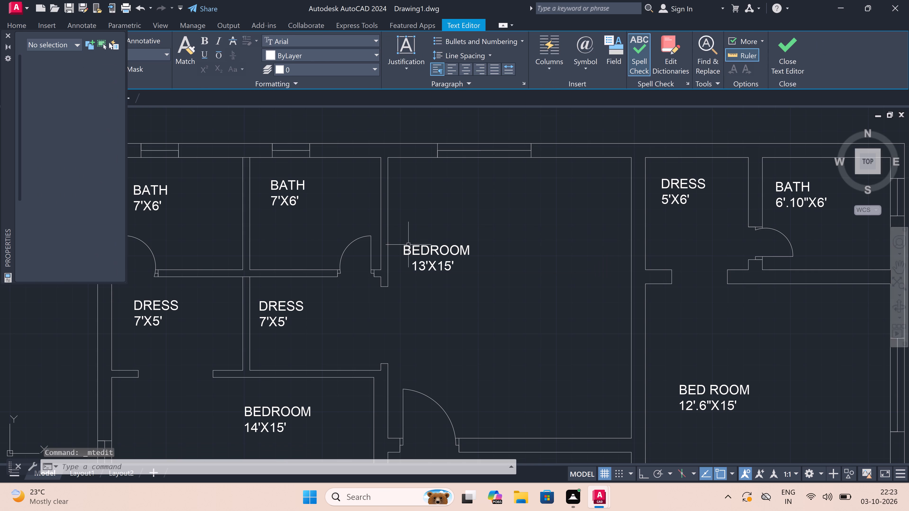
double_click(413, 250)
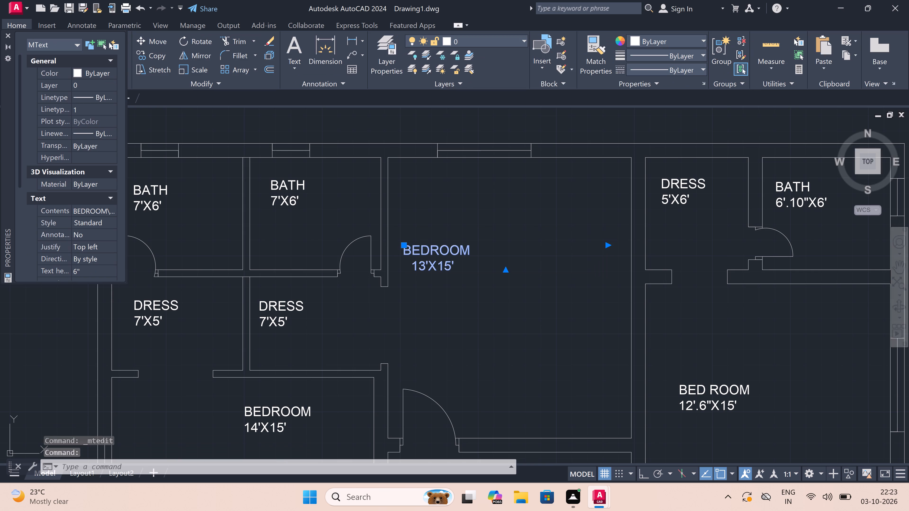
click(414, 220)
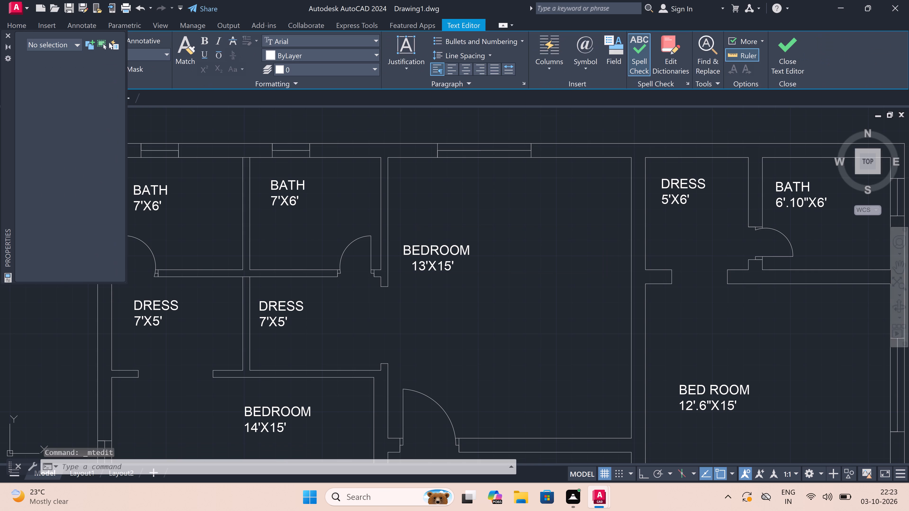
click(415, 253)
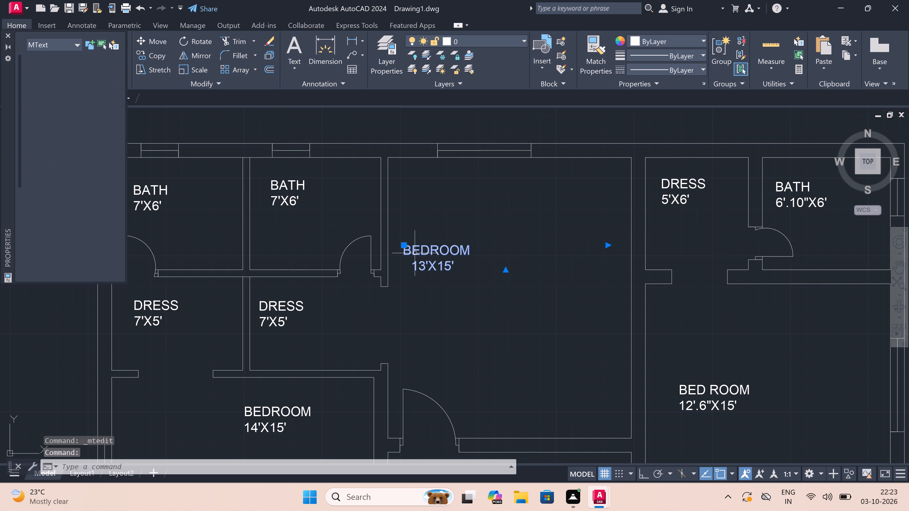
click(402, 246)
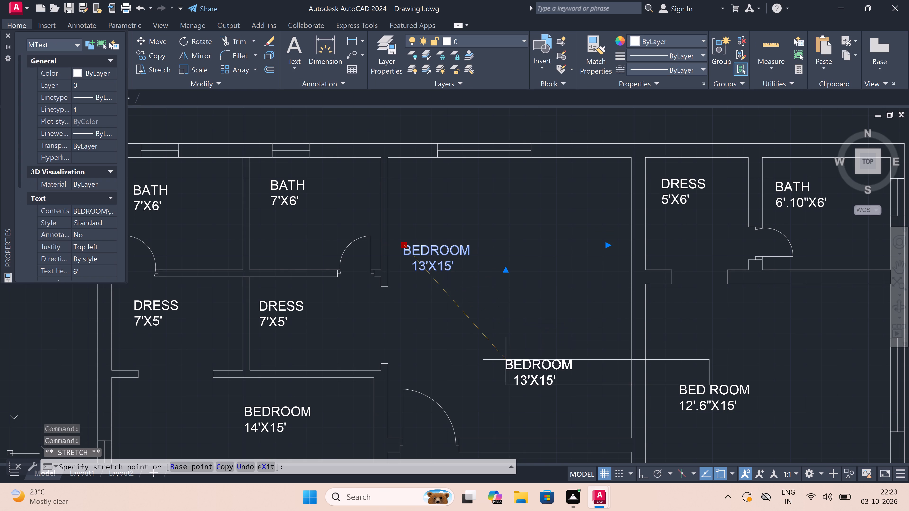
double_click(506, 388)
key(Escape)
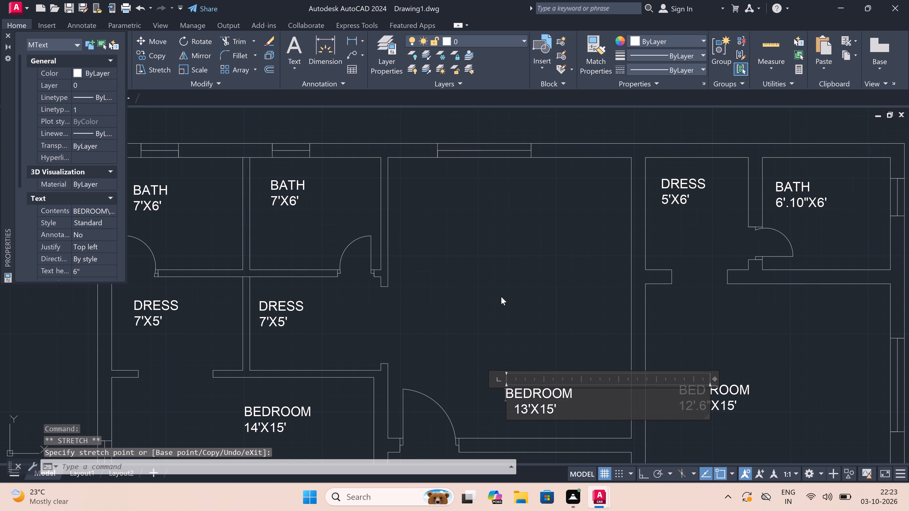
Review the labelled ground floor plan and the unlabelled second plan side by side.
scroll(499, 285, down, 8)
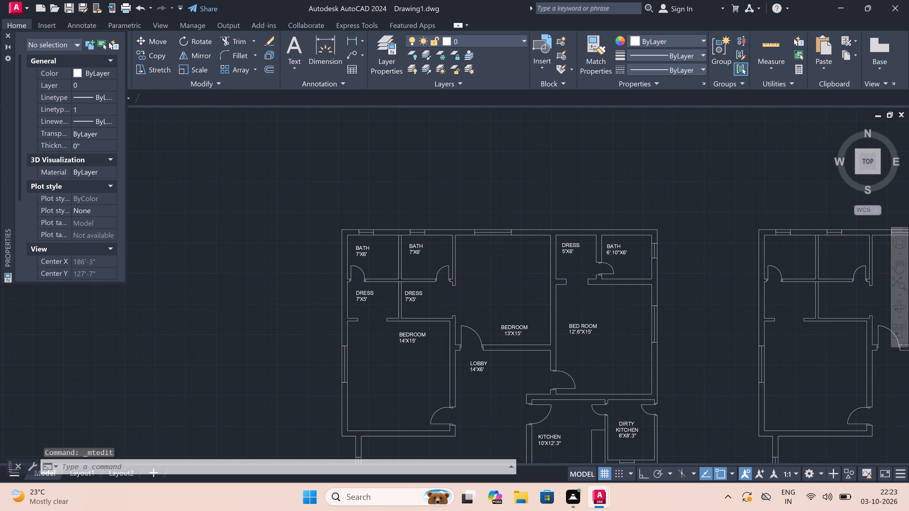
scroll(499, 285, down, 4)
scroll(501, 292, up, 3)
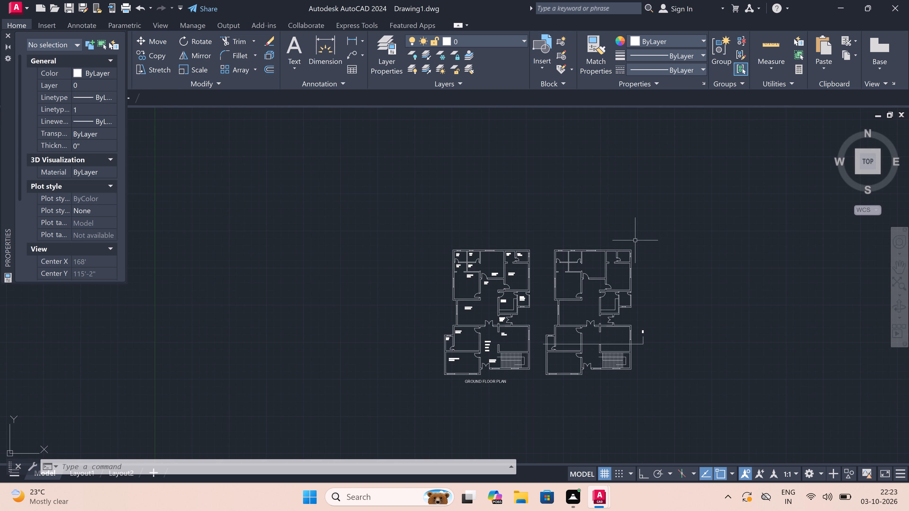
scroll(642, 244, up, 1)
scroll(644, 245, down, 1)
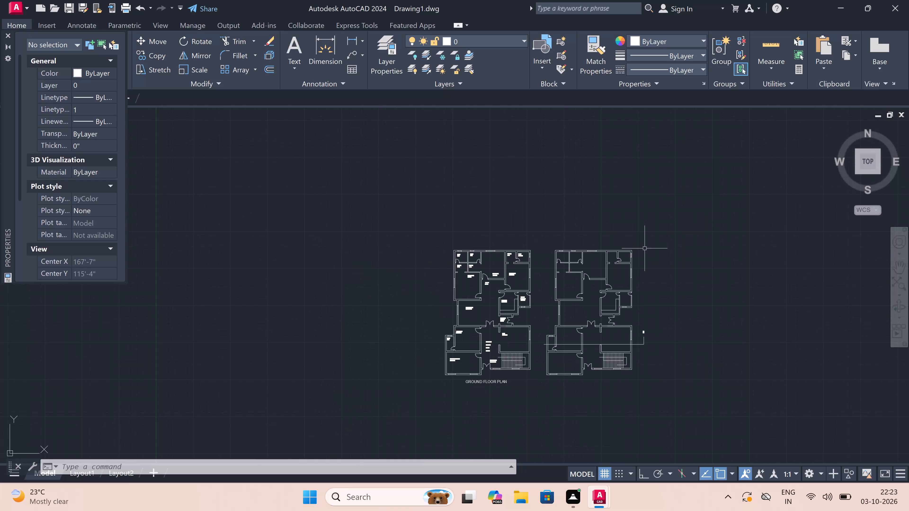
scroll(649, 278, up, 2)
scroll(649, 278, down, 2)
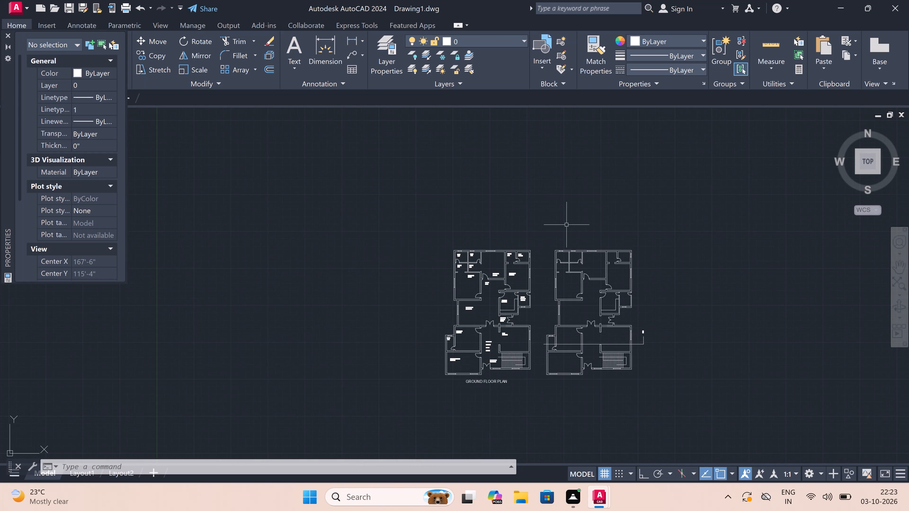
scroll(559, 214, up, 3)
scroll(539, 232, down, 2)
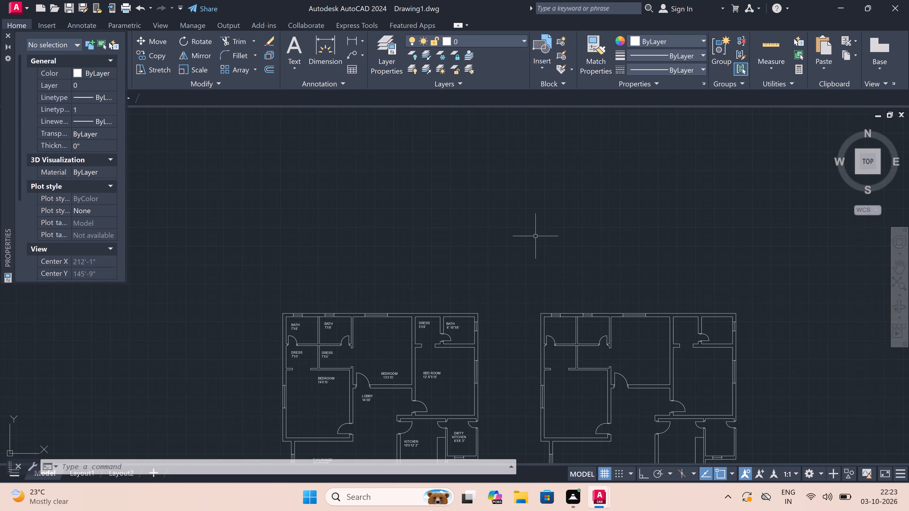
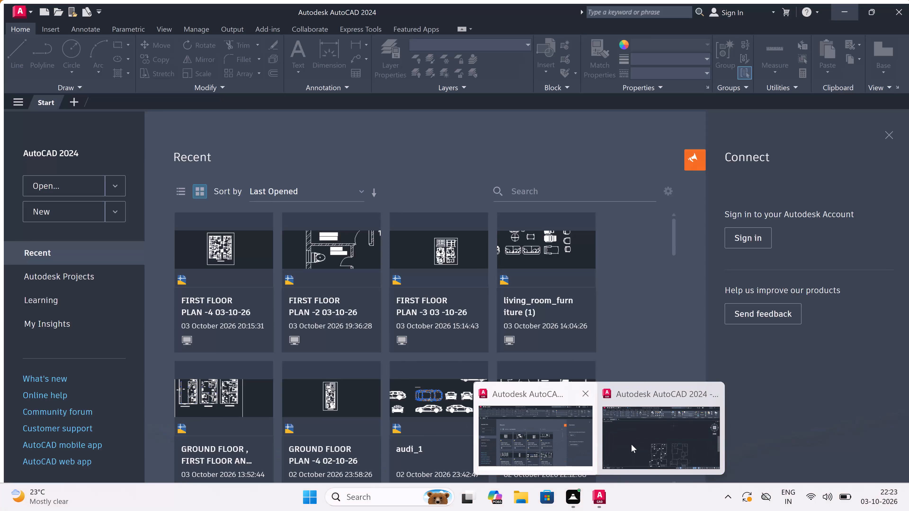
Switch to the Drawing1 window and draw vertical construction lines through the labelled plan's southeast corner and both edges of the stair hall's eastern window.
click(632, 444)
scroll(503, 240, down, 2)
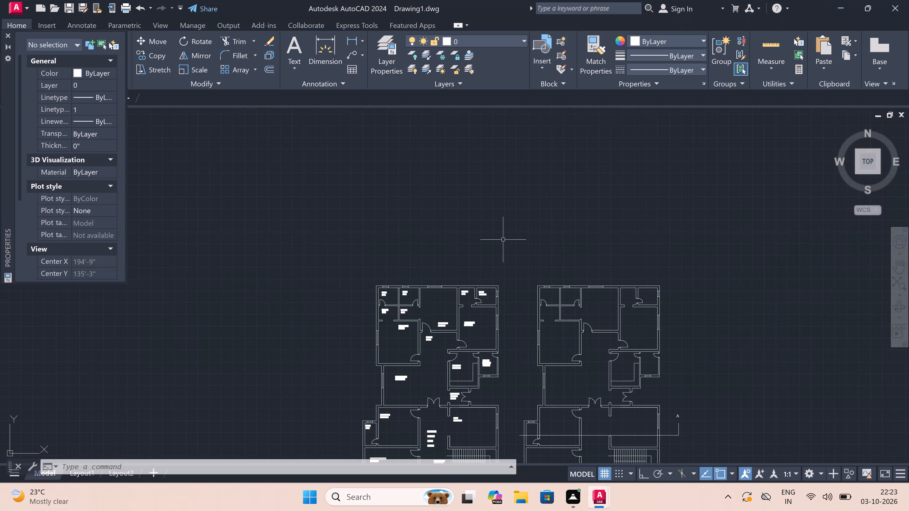
scroll(472, 286, up, 3)
scroll(458, 223, up, 1)
scroll(463, 238, down, 3)
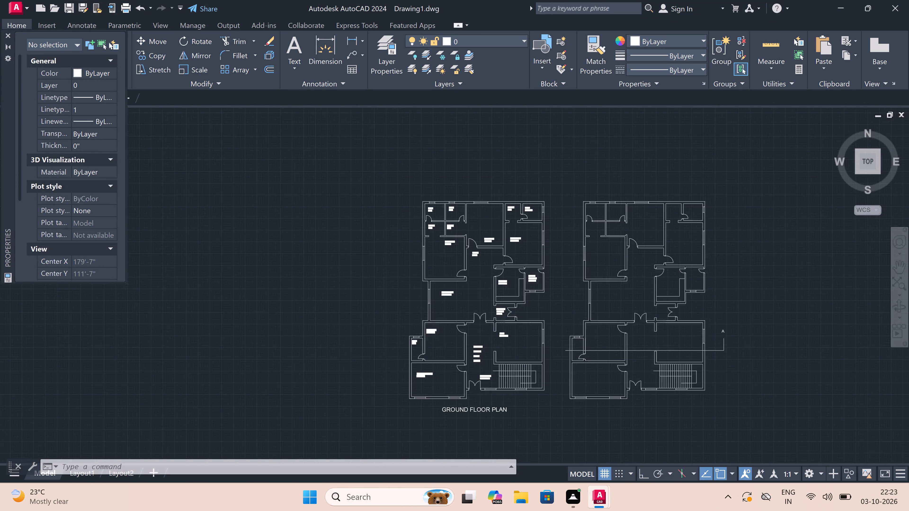
scroll(463, 238, up, 2)
scroll(463, 238, down, 1)
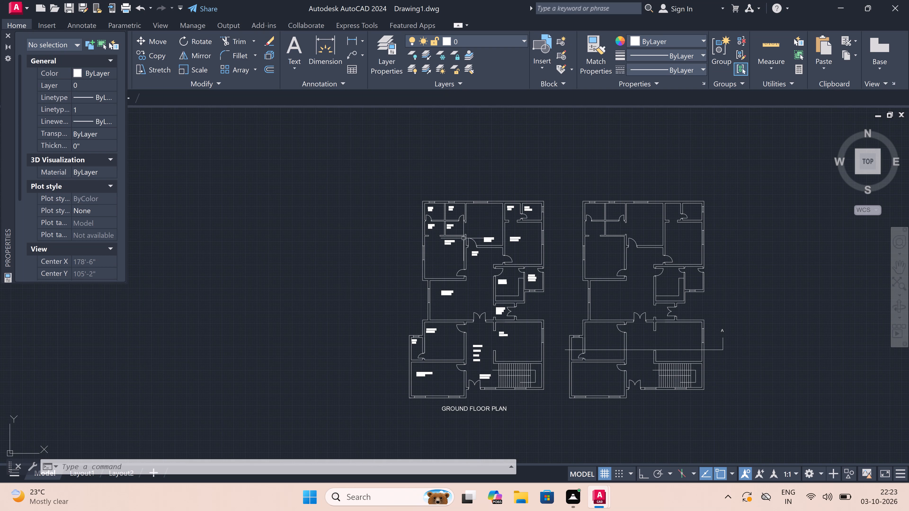
text(XL)
key(space)
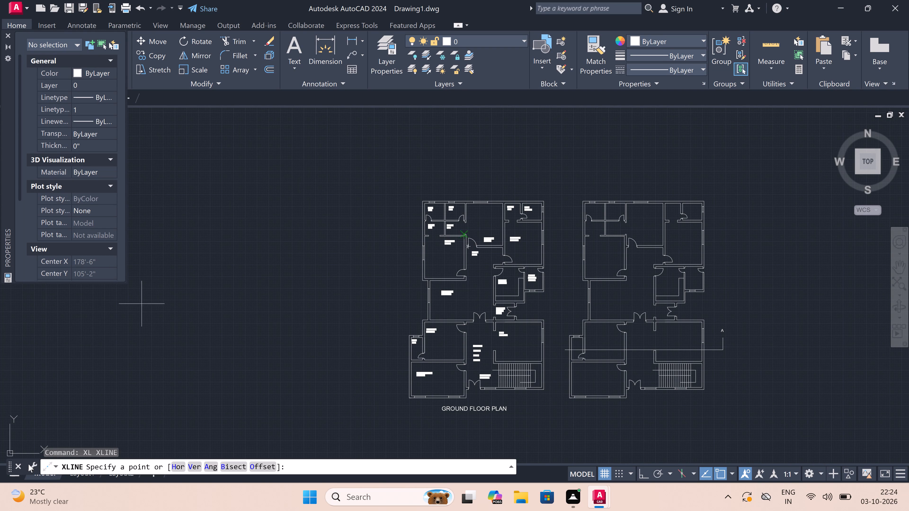
double_click(194, 465)
scroll(530, 398, up, 3)
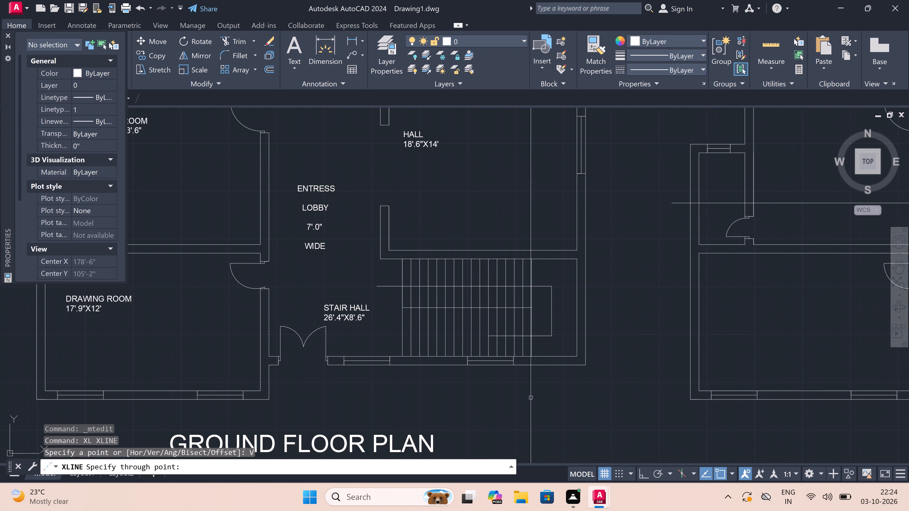
click(586, 369)
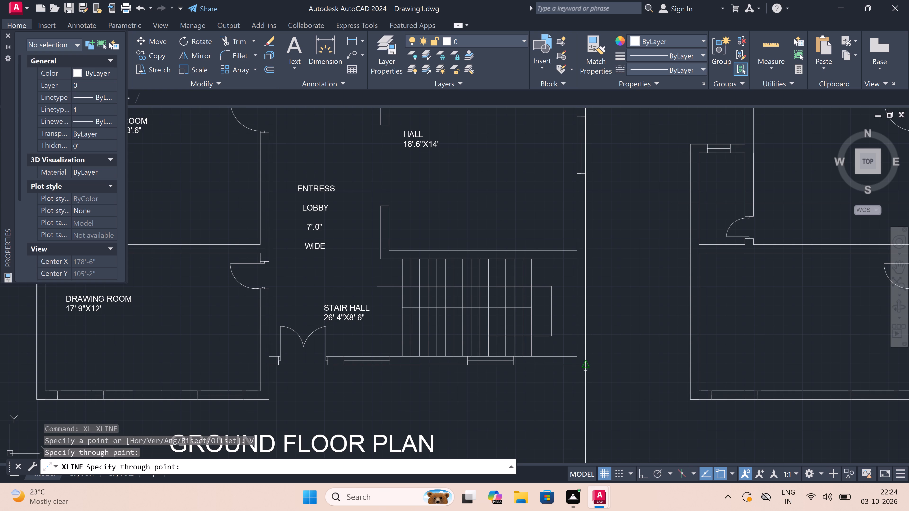
double_click(516, 365)
double_click(468, 365)
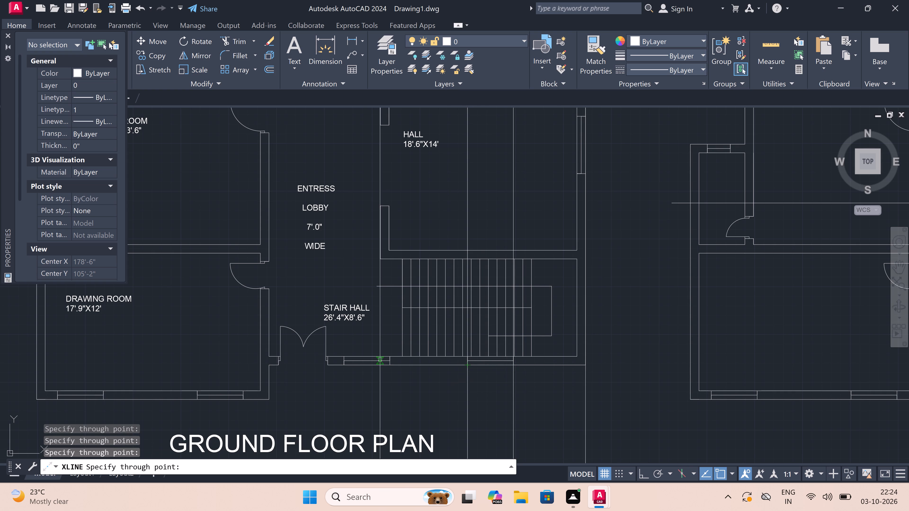
Add vertical construction lines through both edges of the stair hall's western window and both jambs of the main entrance double door.
double_click(385, 365)
scroll(386, 365, down, 1)
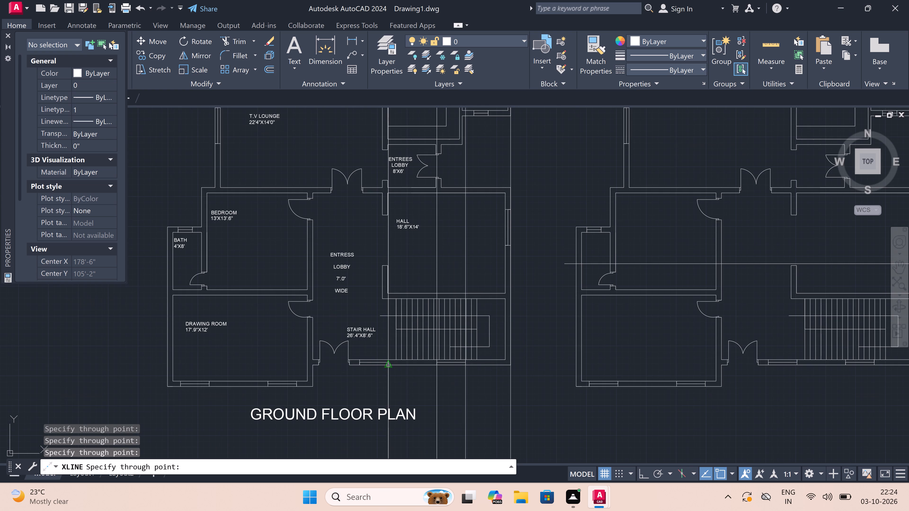
scroll(332, 363, up, 3)
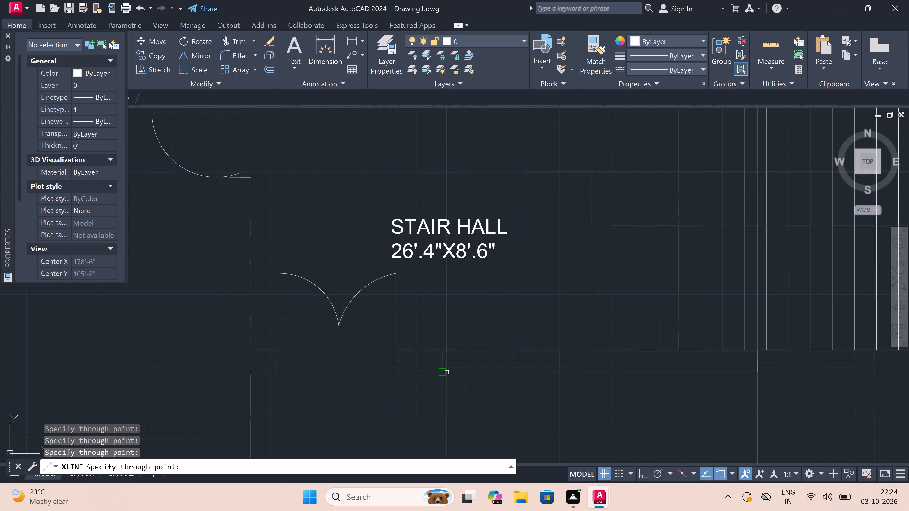
double_click(443, 372)
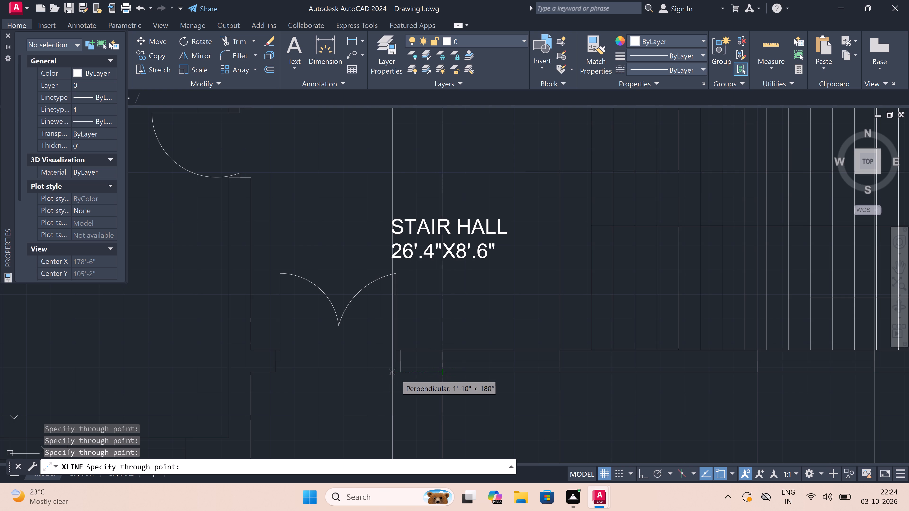
double_click(402, 376)
scroll(402, 376, down, 3)
scroll(369, 381, up, 4)
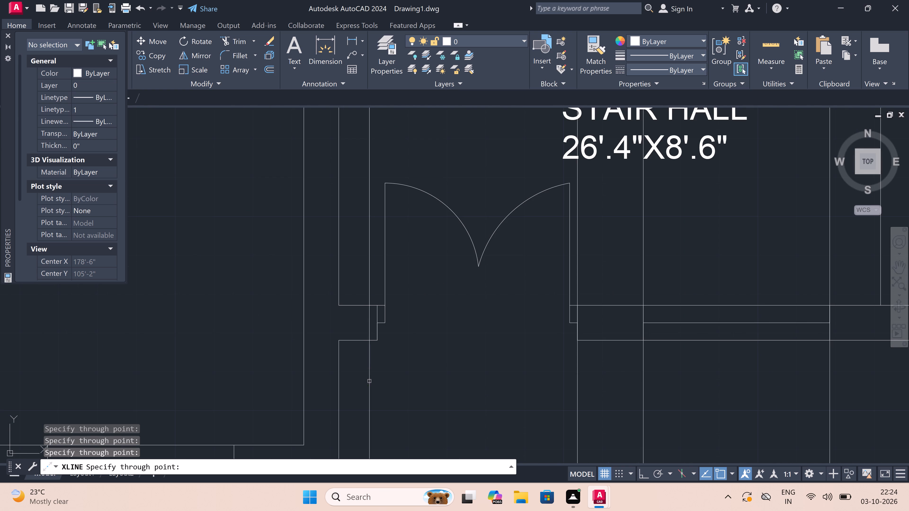
click(380, 341)
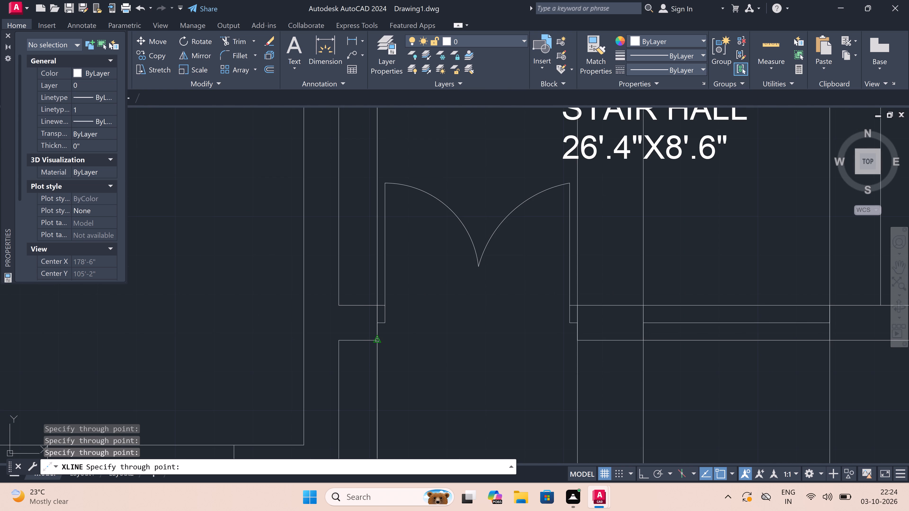
Add vertical construction lines through the drawing room's southeast and southwest outer corners and the edges of its two south windows.
scroll(380, 341, down, 4)
scroll(358, 374, up, 4)
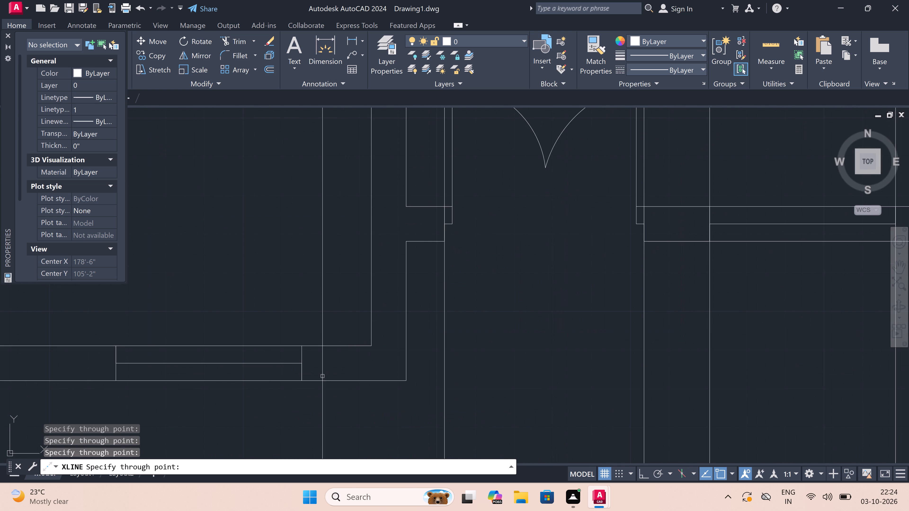
double_click(302, 379)
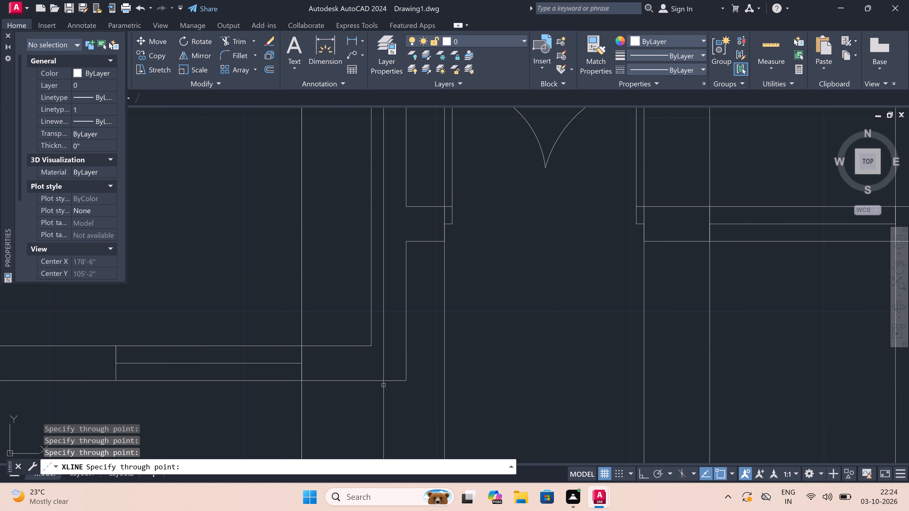
double_click(407, 381)
scroll(408, 381, down, 5)
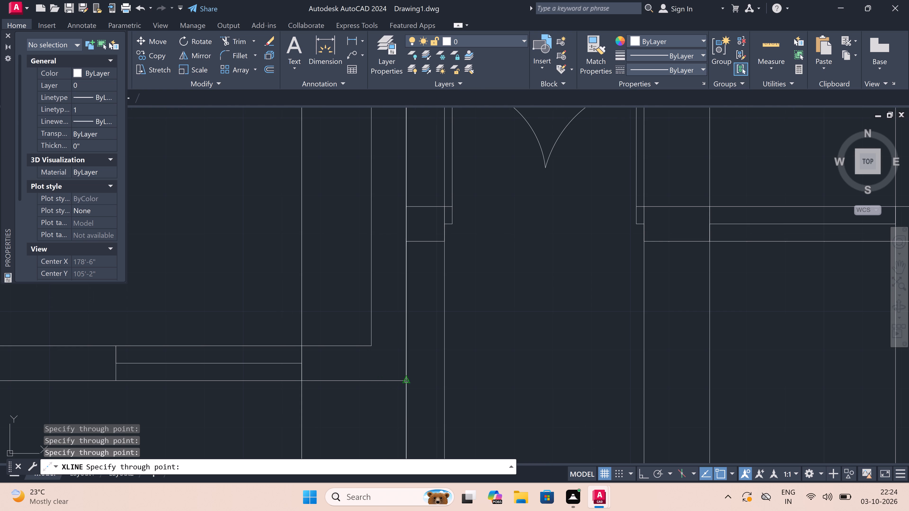
scroll(295, 396, up, 4)
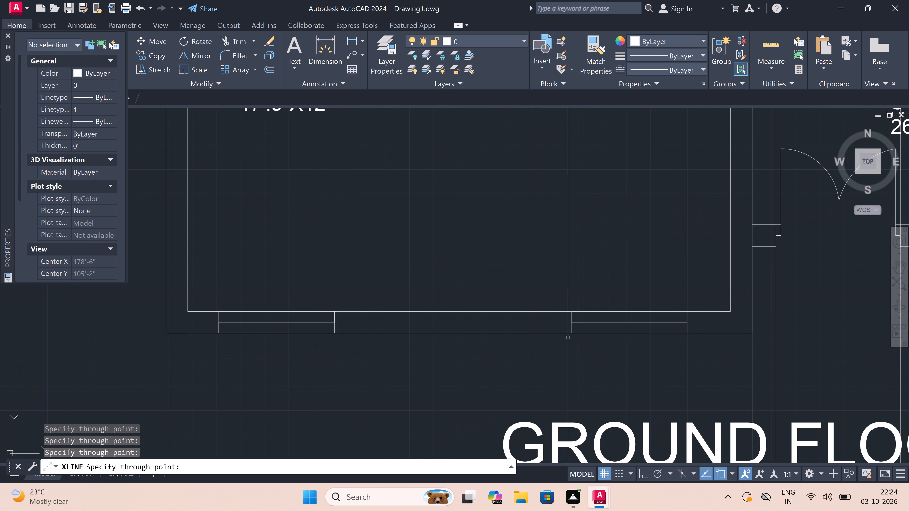
double_click(573, 335)
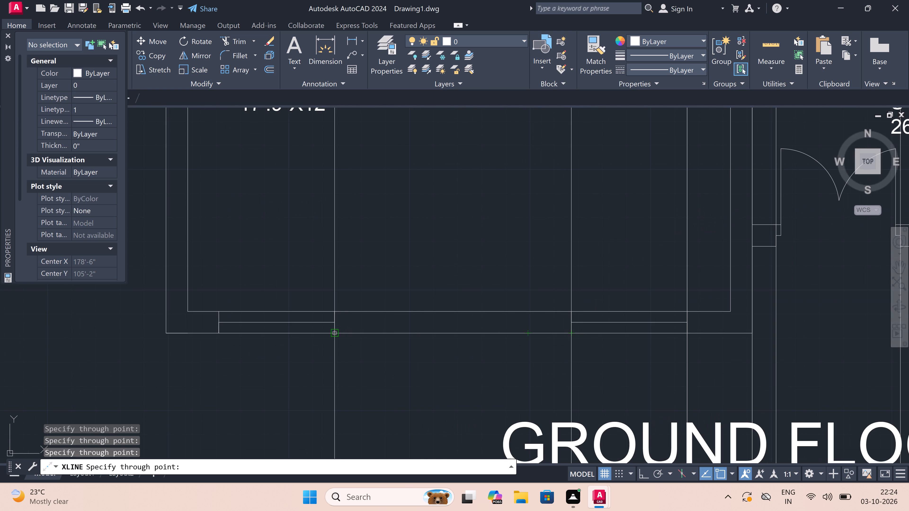
double_click(334, 335)
scroll(334, 335, down, 5)
scroll(305, 340, up, 5)
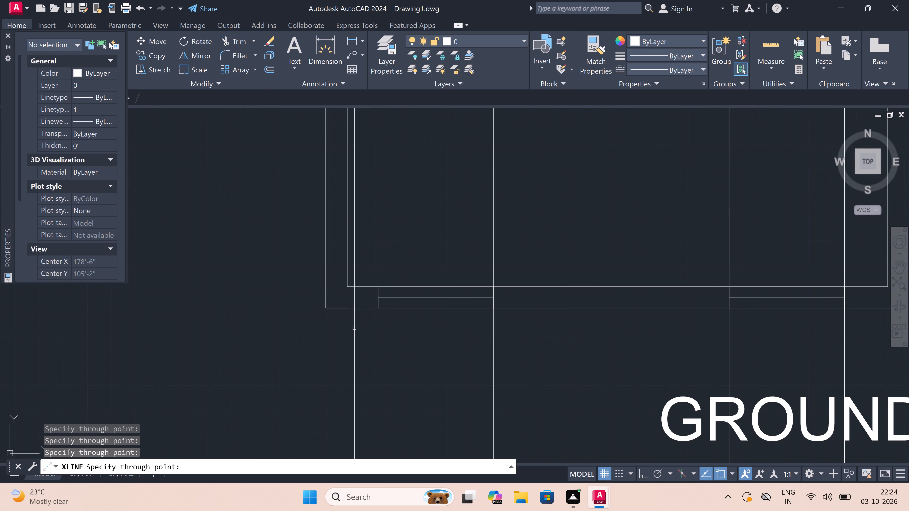
click(379, 312)
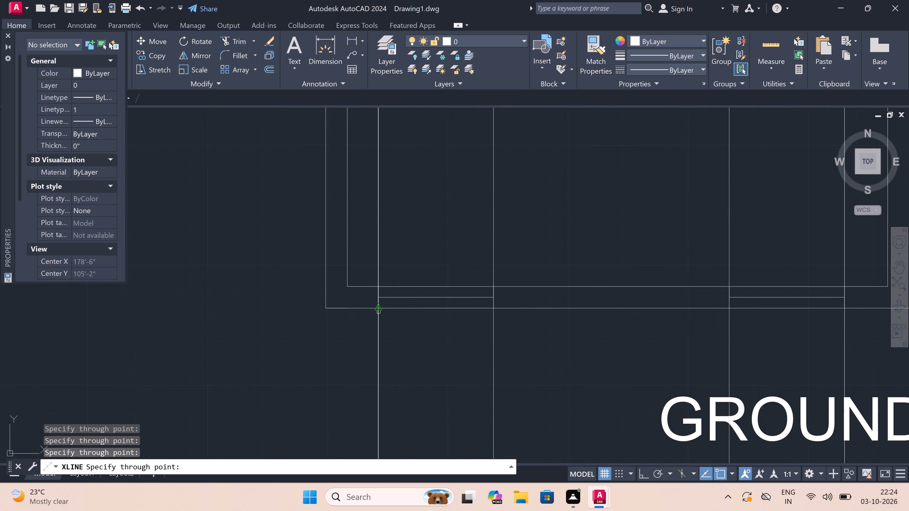
double_click(328, 303)
On the unlabelled plan, add vertical construction lines where section line A crosses both faces of the bath's west wall and bath–bedroom wall.
scroll(328, 303, down, 7)
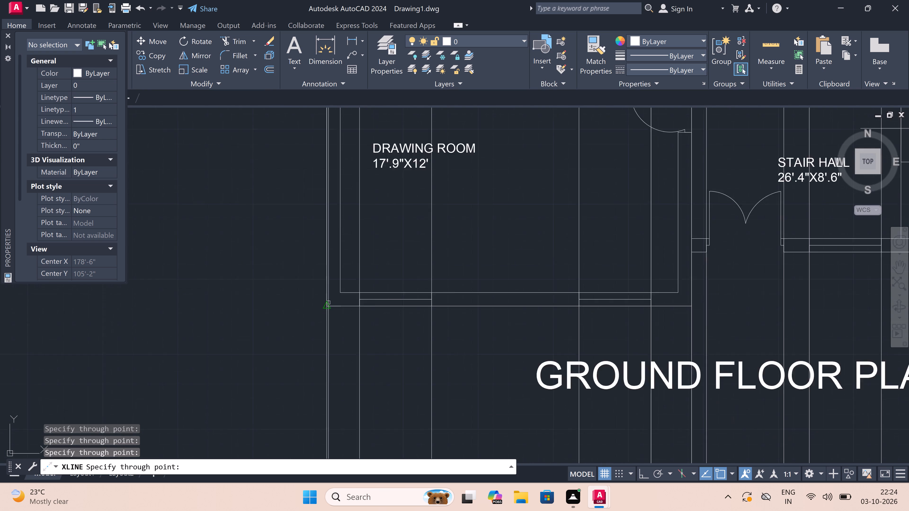
scroll(328, 303, down, 3)
scroll(338, 282, up, 6)
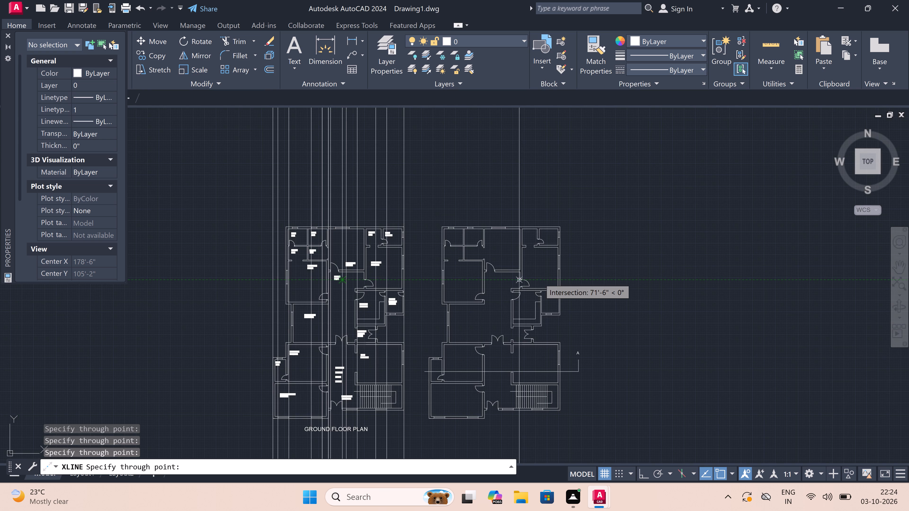
scroll(533, 273, down, 3)
scroll(506, 308, up, 4)
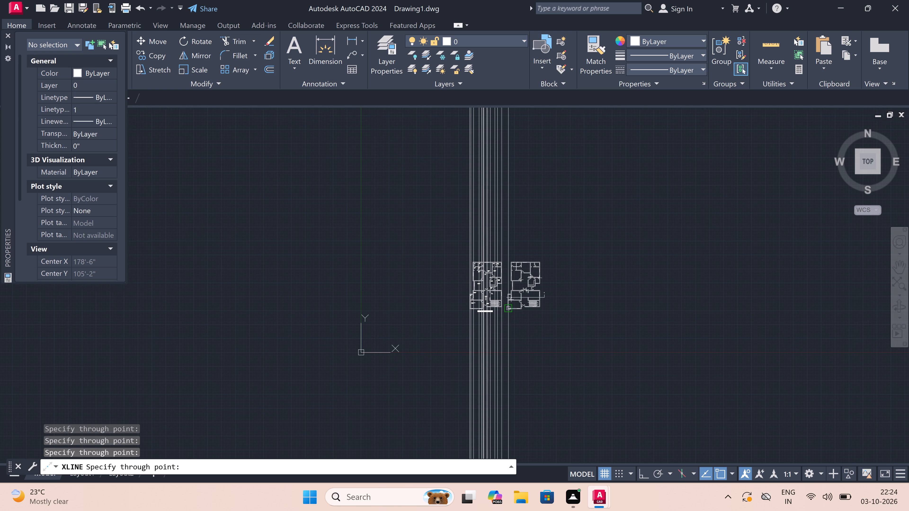
scroll(512, 261, up, 4)
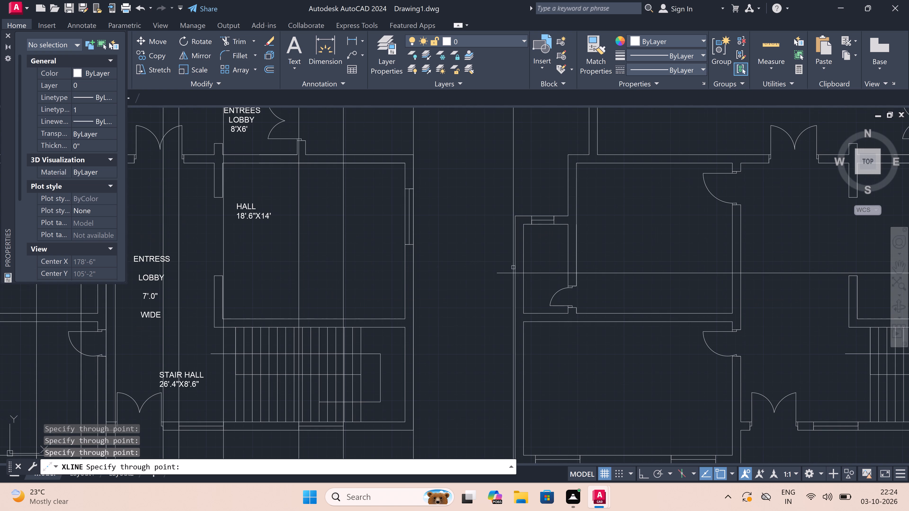
click(513, 271)
scroll(514, 271, up, 3)
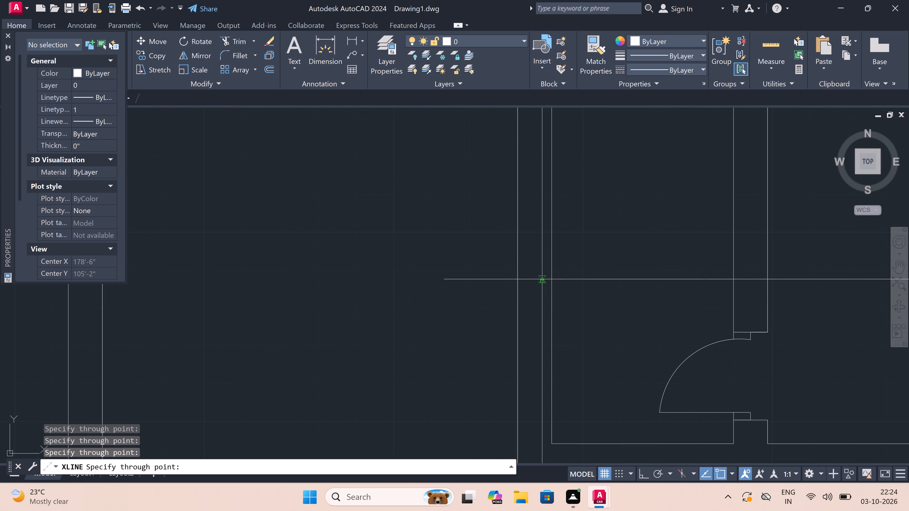
click(549, 282)
scroll(431, 294, down, 5)
scroll(466, 294, up, 4)
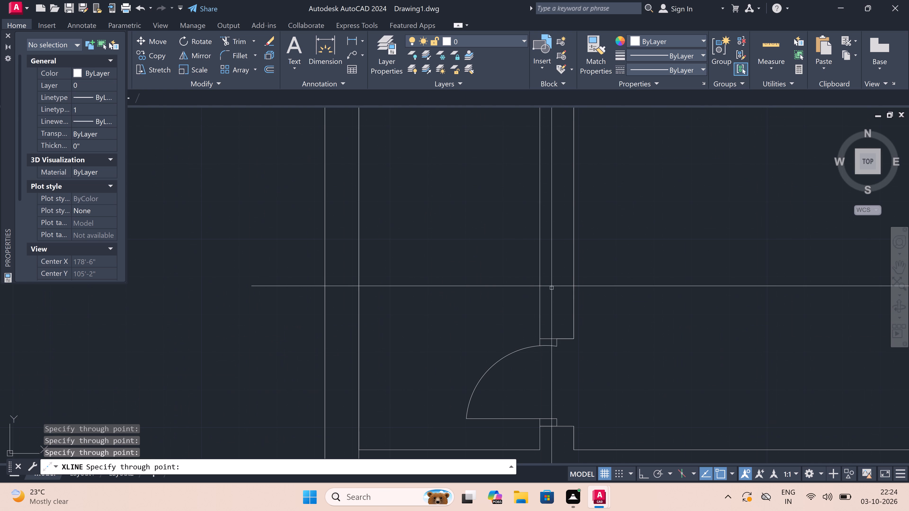
double_click(538, 285)
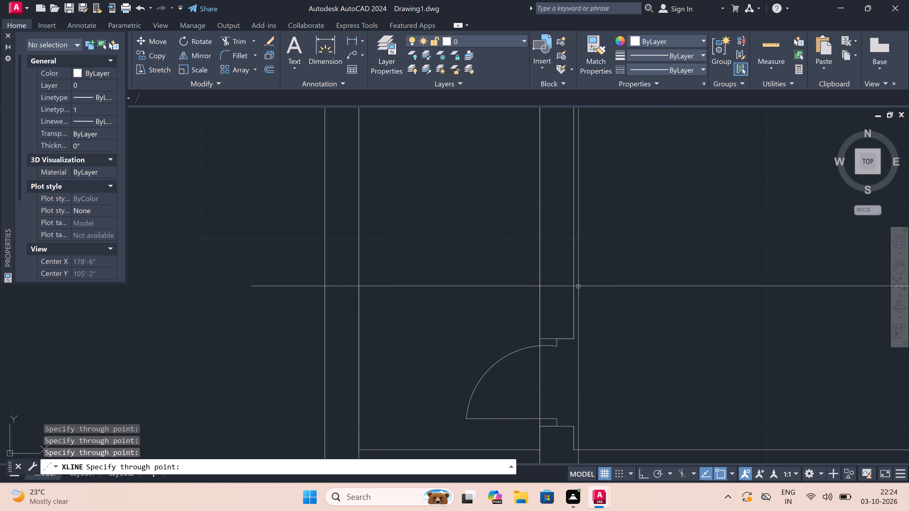
triple_click(574, 285)
Add vertical construction lines through both faces of the unlabelled plan's bedroom–lobby wall at section line A and both jambs of the double door north of the lobby.
scroll(443, 299, down, 6)
scroll(483, 296, up, 5)
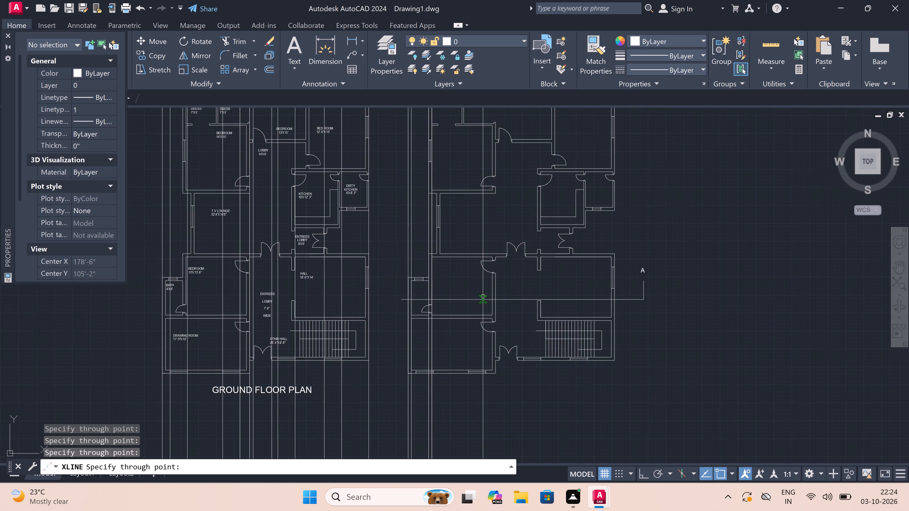
click(516, 307)
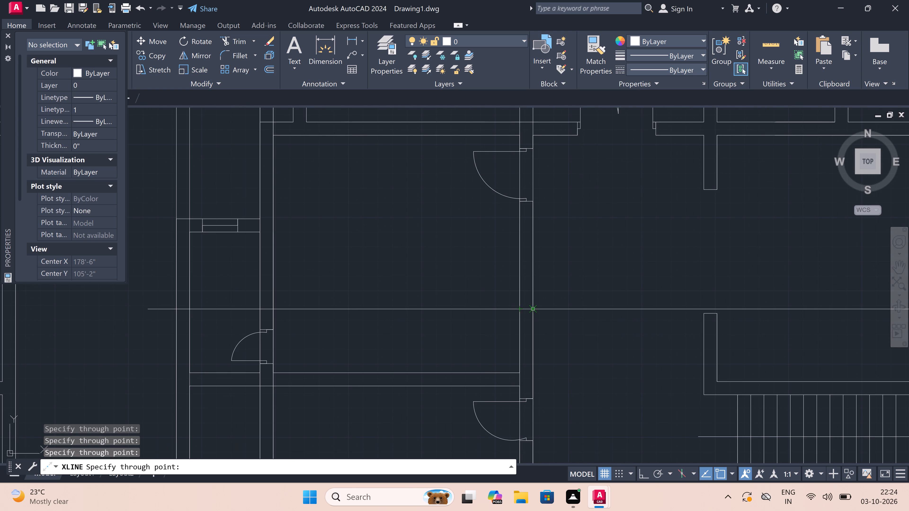
click(534, 310)
scroll(513, 313, down, 4)
scroll(539, 292, up, 4)
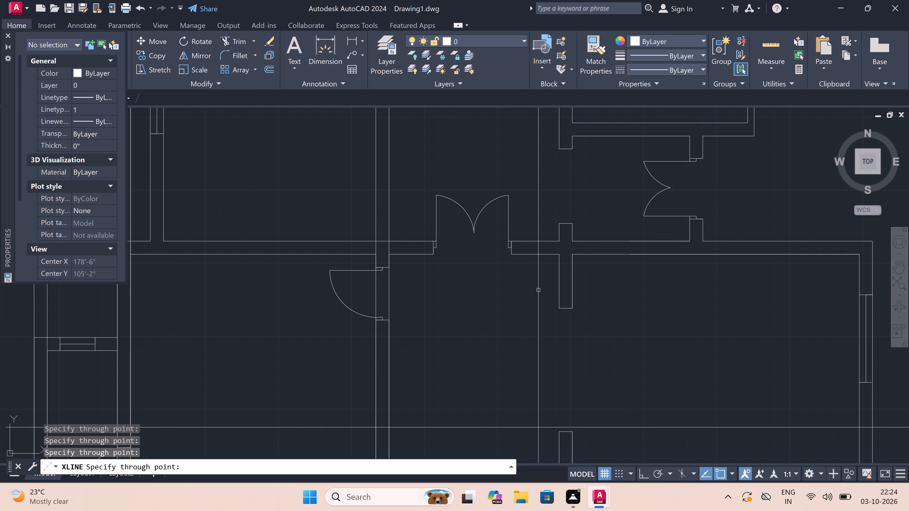
click(508, 253)
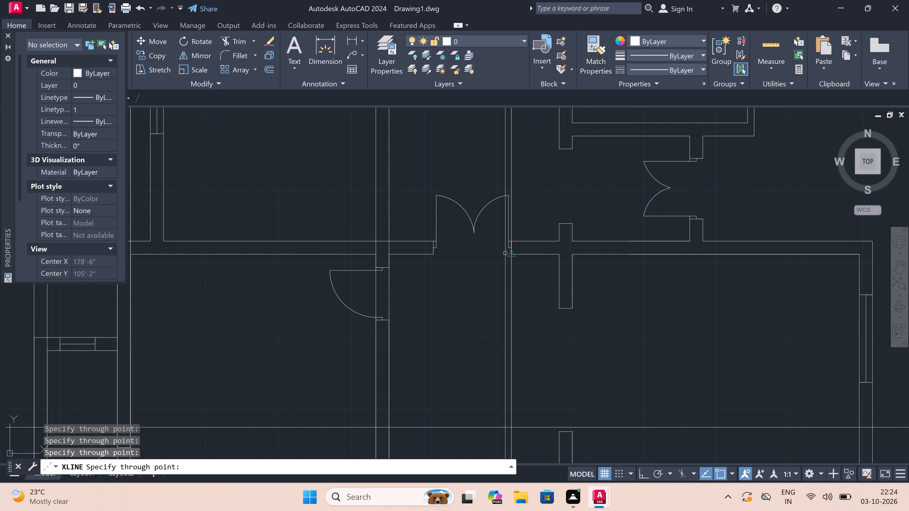
click(437, 252)
Add vertical construction lines where section line A crosses the inner and outer faces of the hall's east wall on the unlabelled plan.
scroll(437, 252, down, 3)
scroll(474, 294, up, 3)
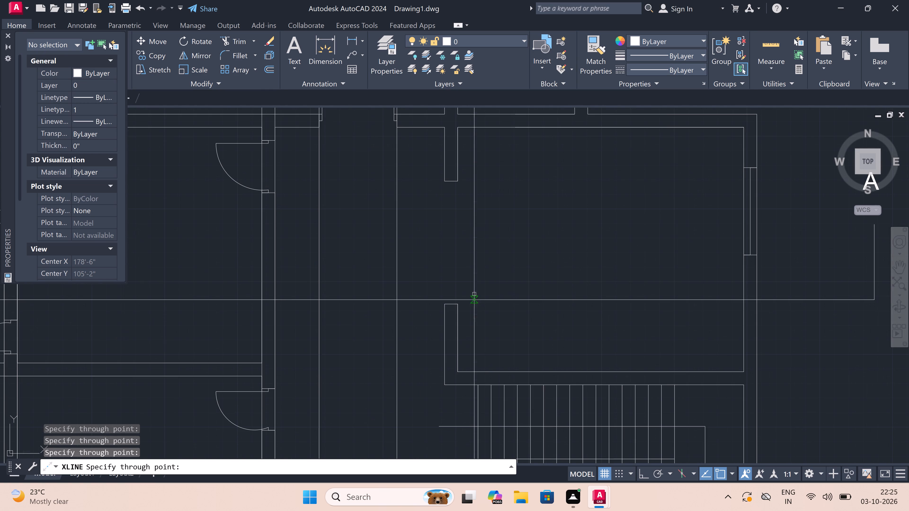
scroll(445, 296, down, 4)
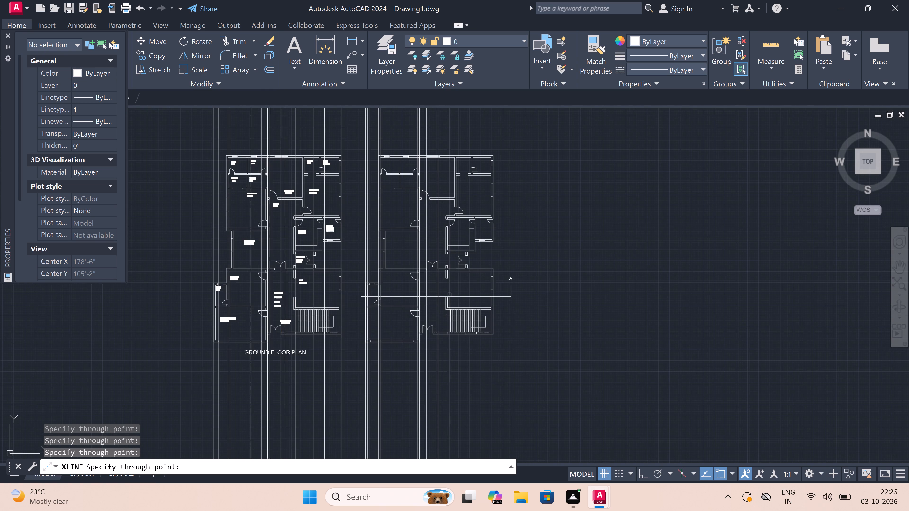
scroll(516, 302, up, 4)
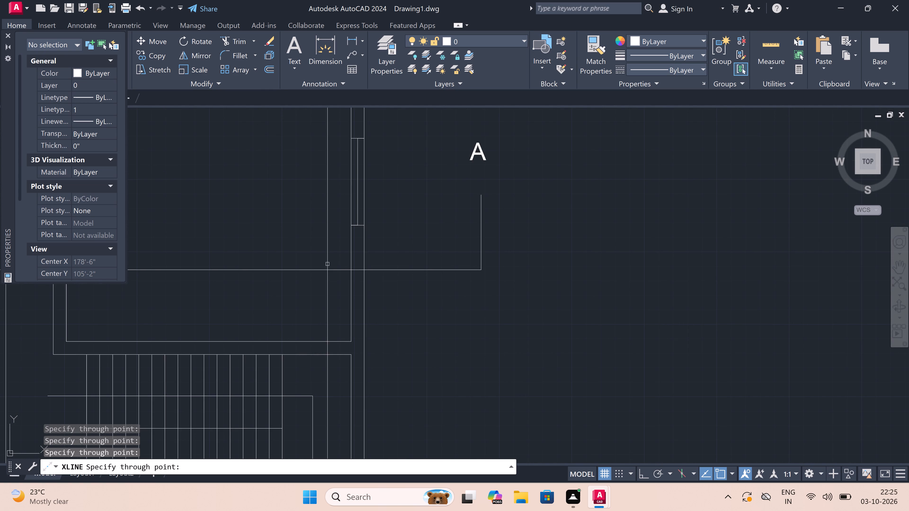
double_click(354, 270)
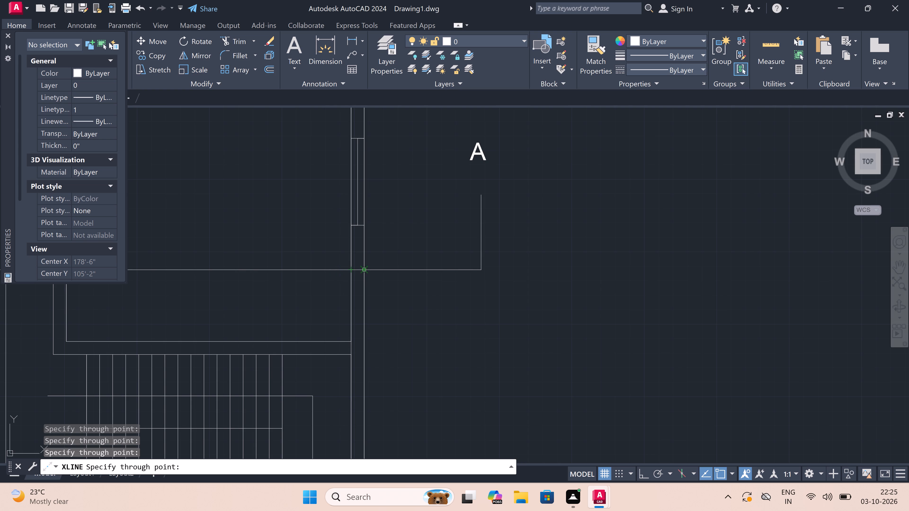
double_click(362, 272)
scroll(397, 273, down, 5)
scroll(313, 275, up, 2)
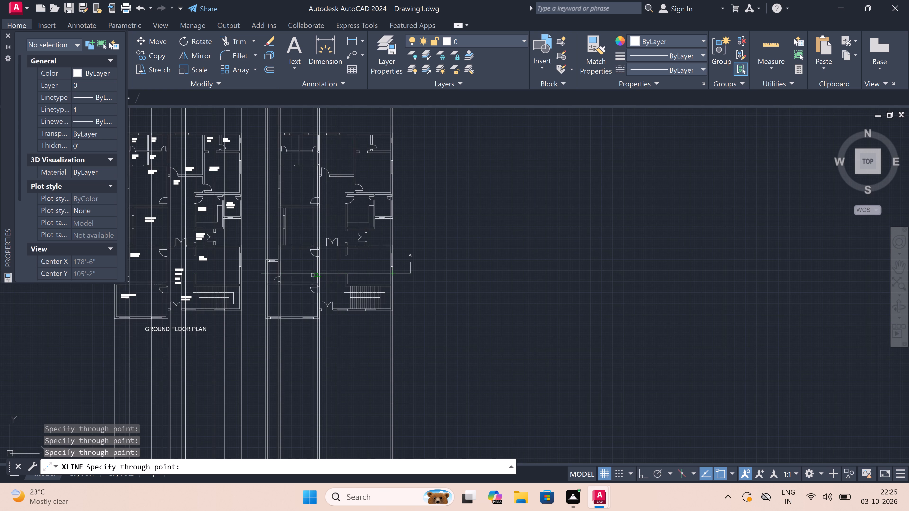
Add vertical construction lines through both faces of the hall's west wall stub south of its opening on the unlabelled plan.
scroll(313, 275, up, 2)
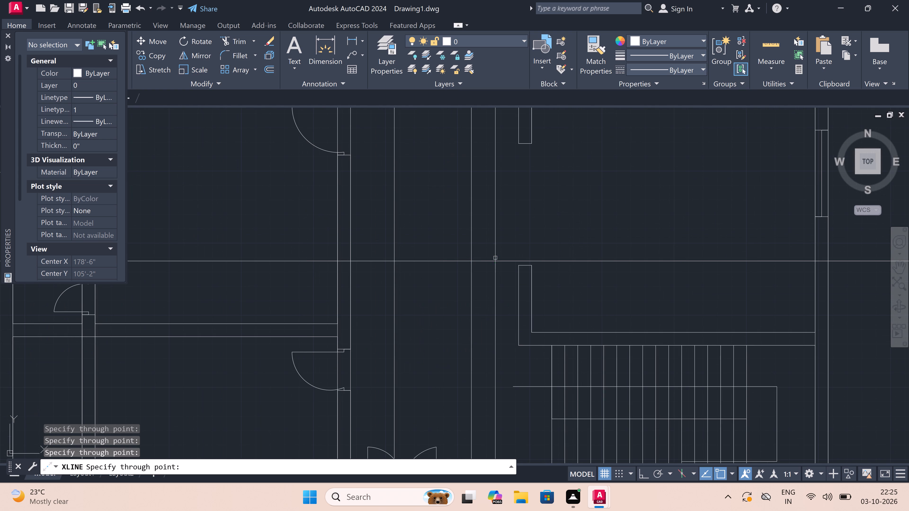
scroll(514, 269, up, 2)
double_click(523, 260)
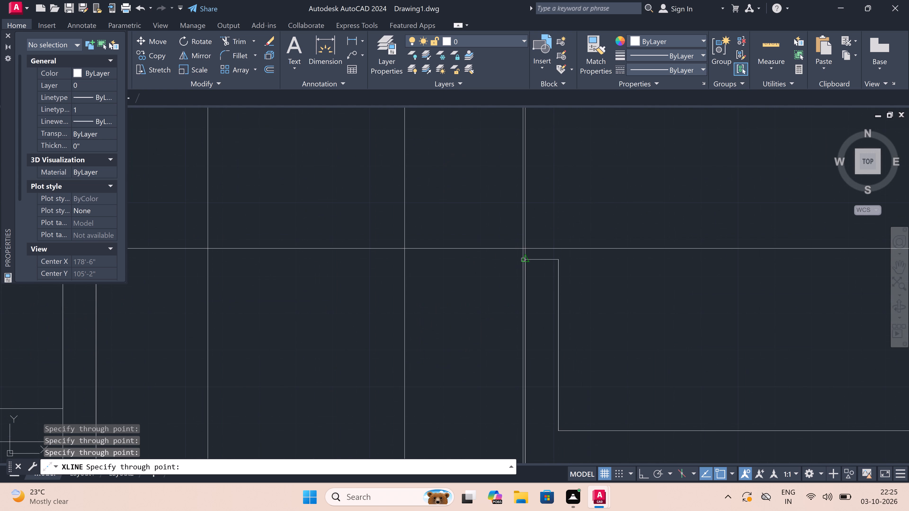
click(557, 263)
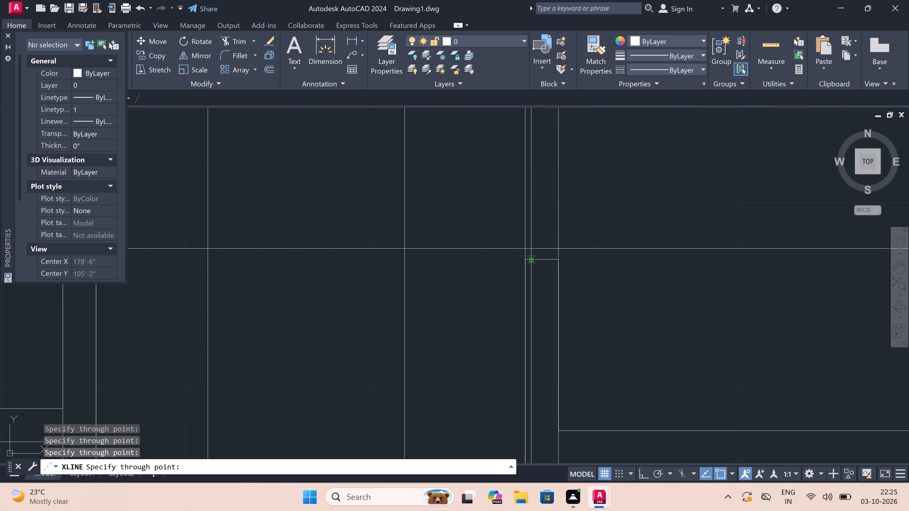
key(Escape)
Draw a horizontal construction line with Ortho on, running just north of both floor plans across the vertical projection lines.
scroll(531, 260, down, 4)
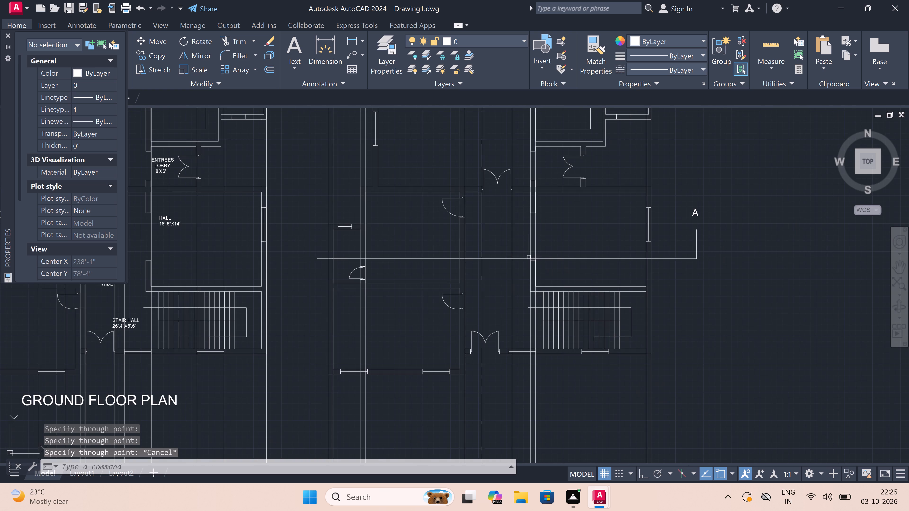
scroll(529, 257, down, 5)
scroll(511, 225, up, 4)
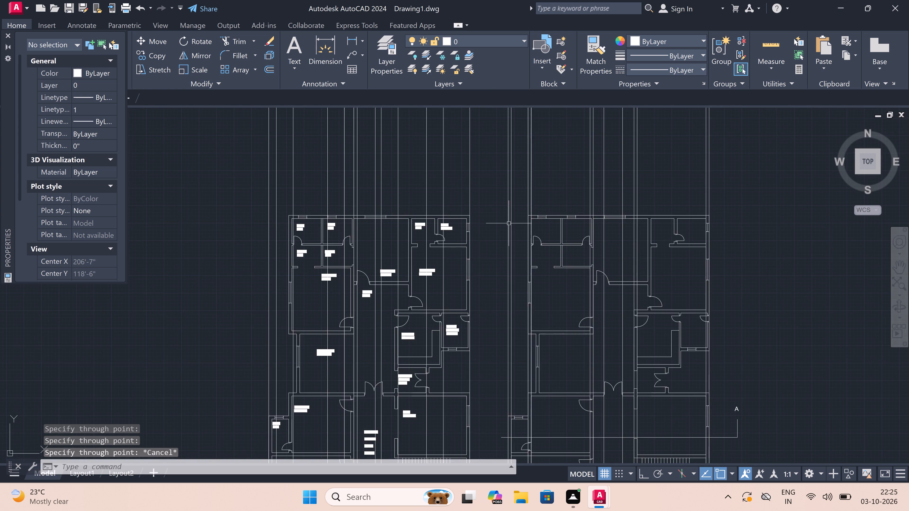
scroll(509, 223, down, 3)
scroll(497, 205, up, 3)
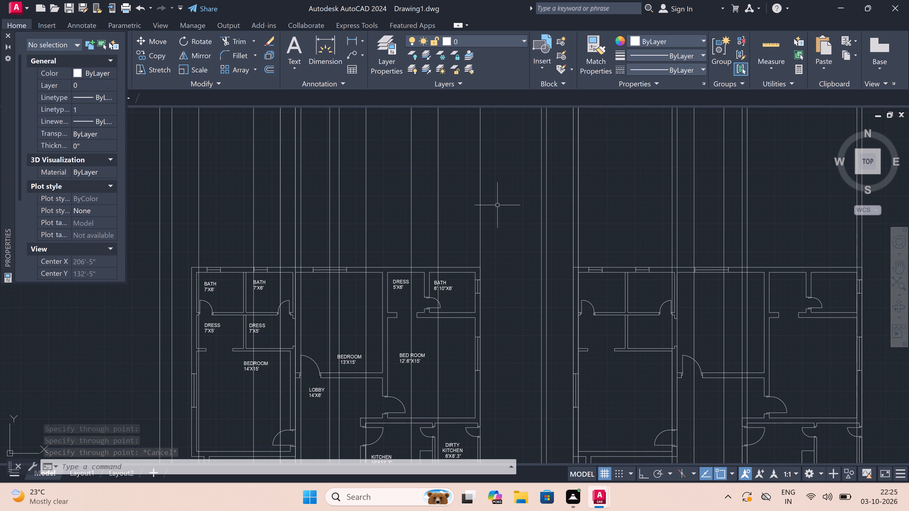
text(XL)
key(space)
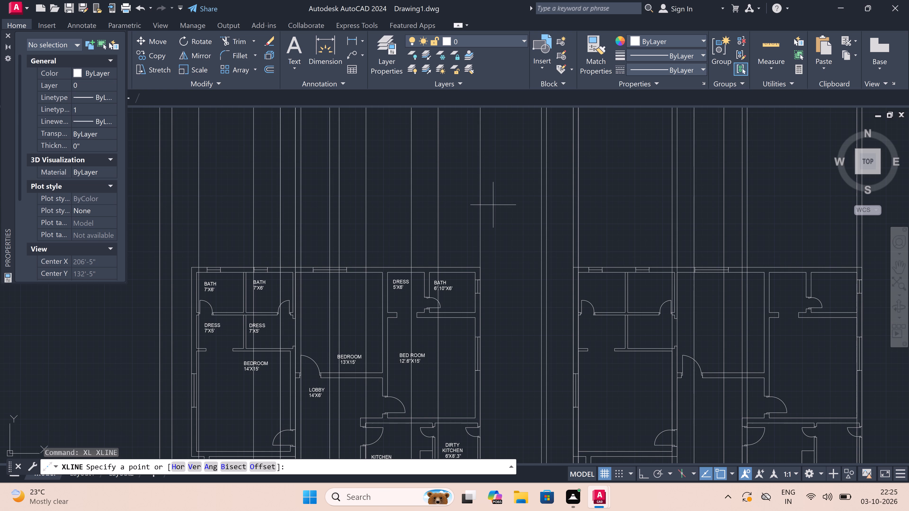
scroll(282, 217, down, 2)
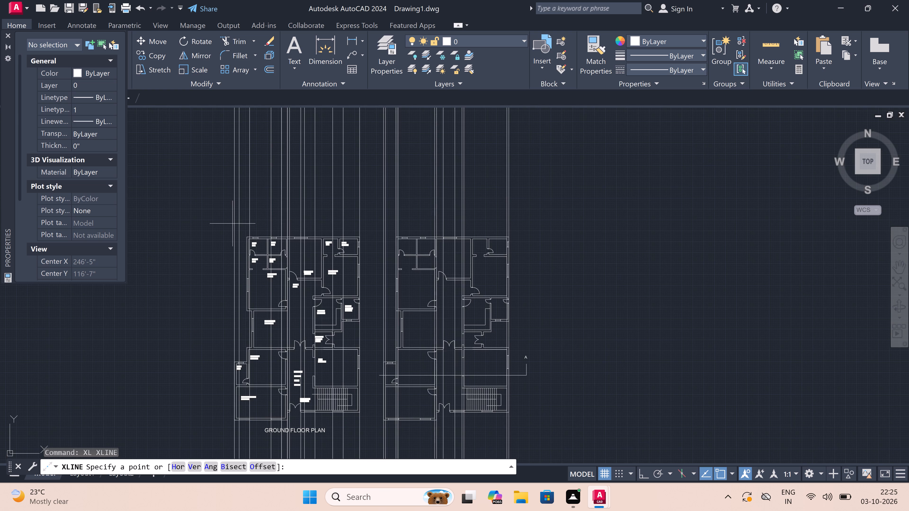
click(192, 219)
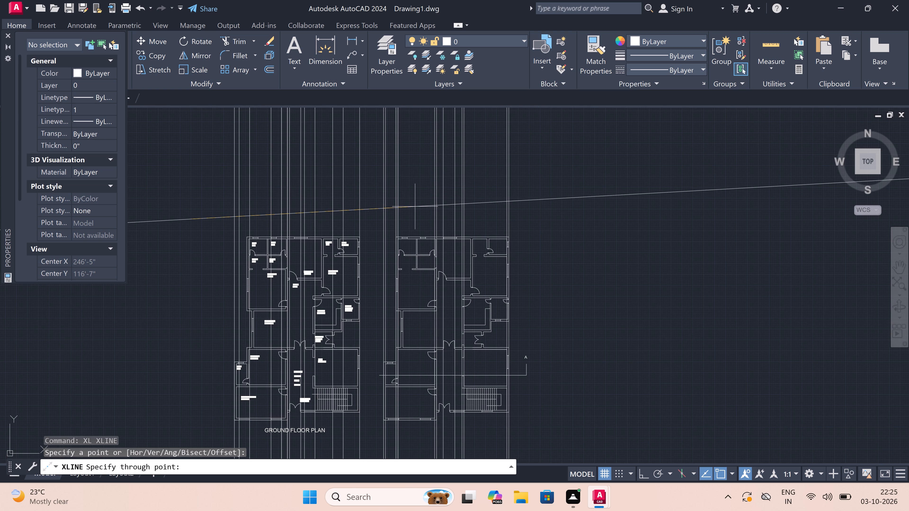
key(F8)
double_click(415, 209)
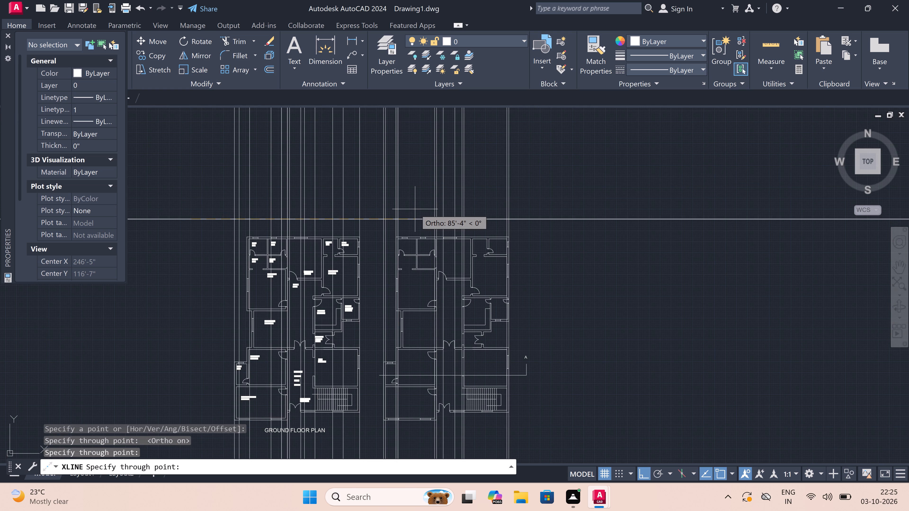
key(Escape)
Offset the horizontal construction line 1'6" upward.
scroll(415, 216, up, 3)
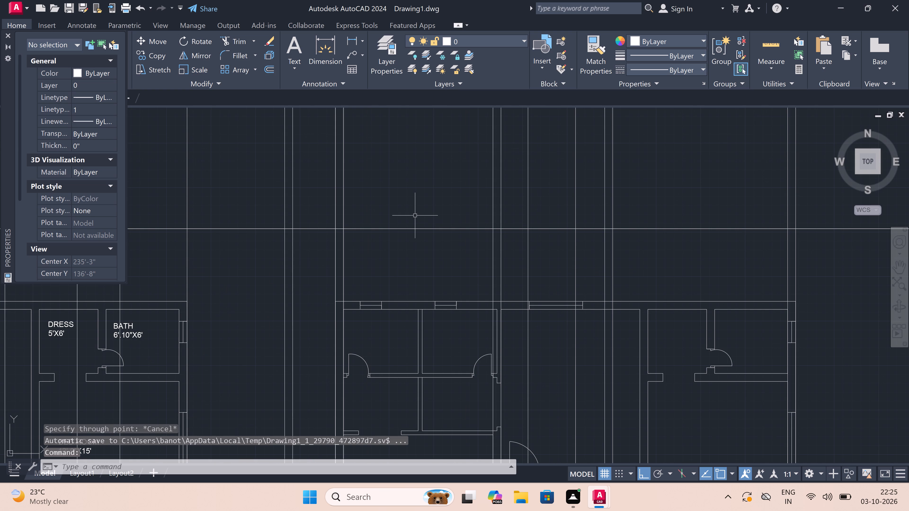
key(o)
key(space)
click(411, 232)
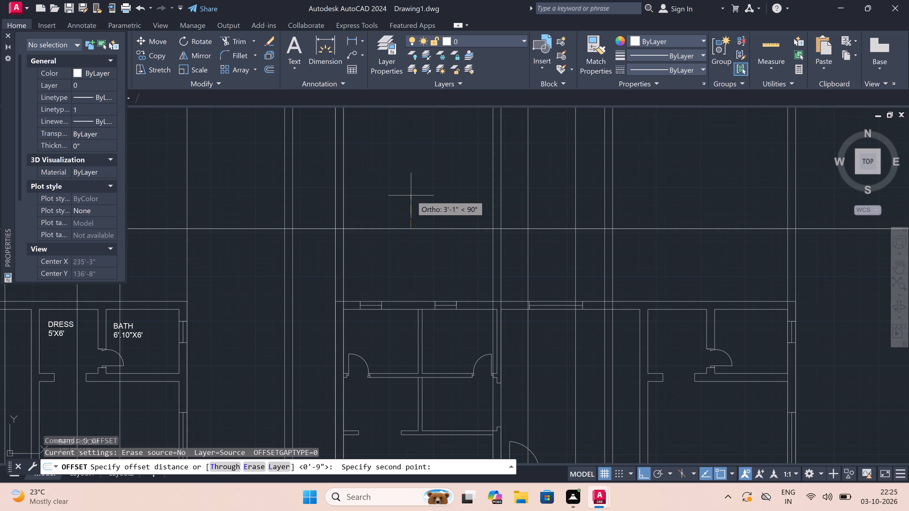
text(1'6")
key(space)
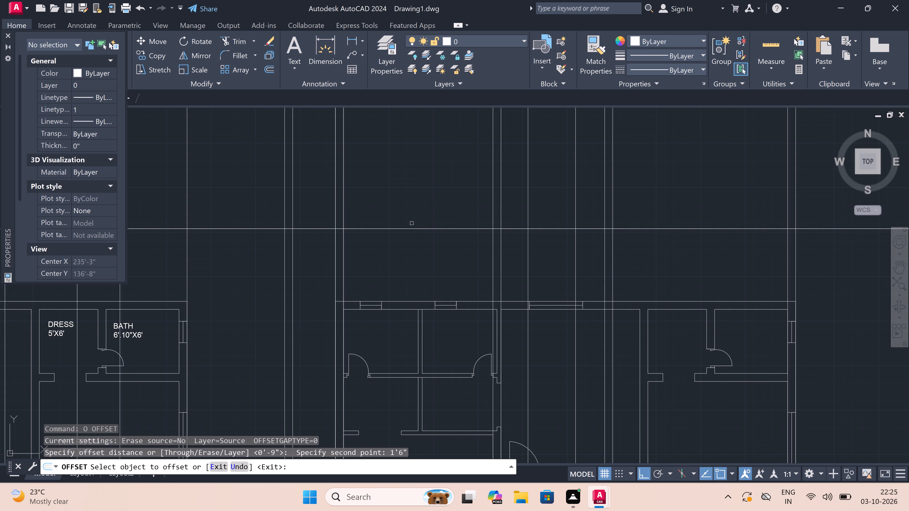
click(415, 228)
double_click(416, 229)
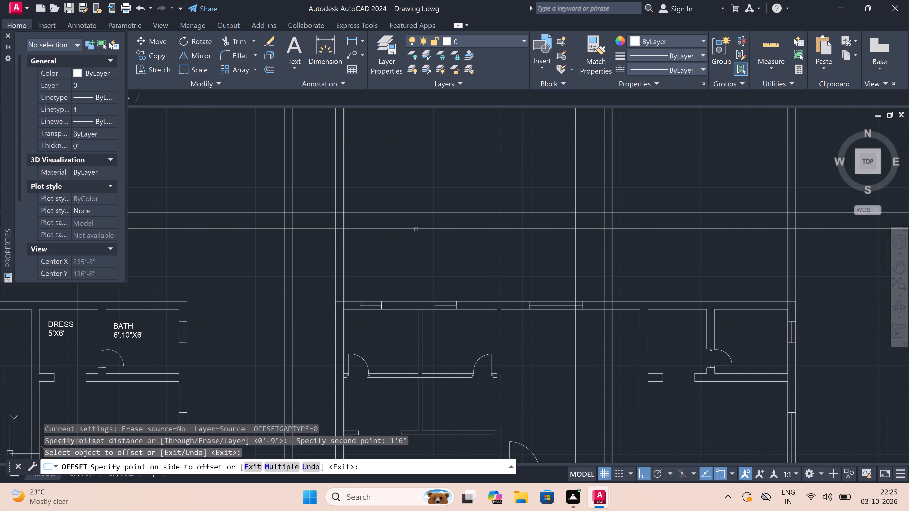
triple_click(416, 199)
click(416, 200)
key(Escape)
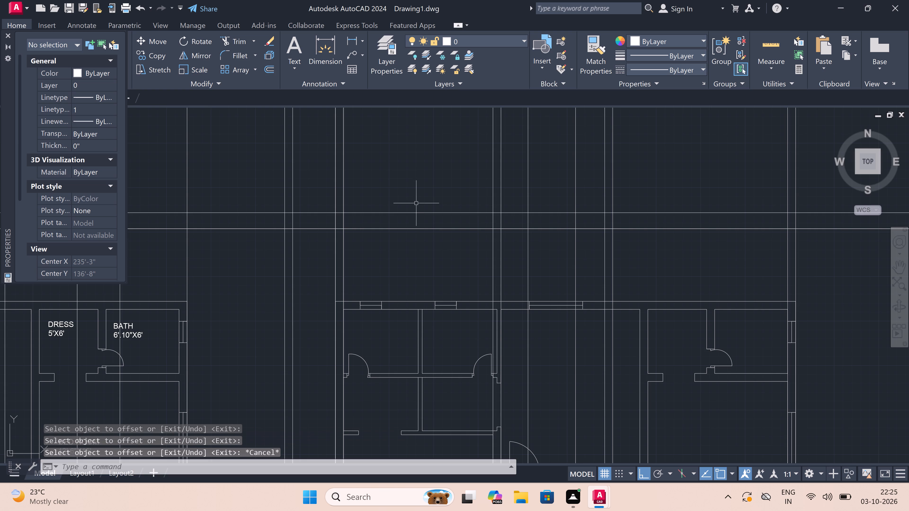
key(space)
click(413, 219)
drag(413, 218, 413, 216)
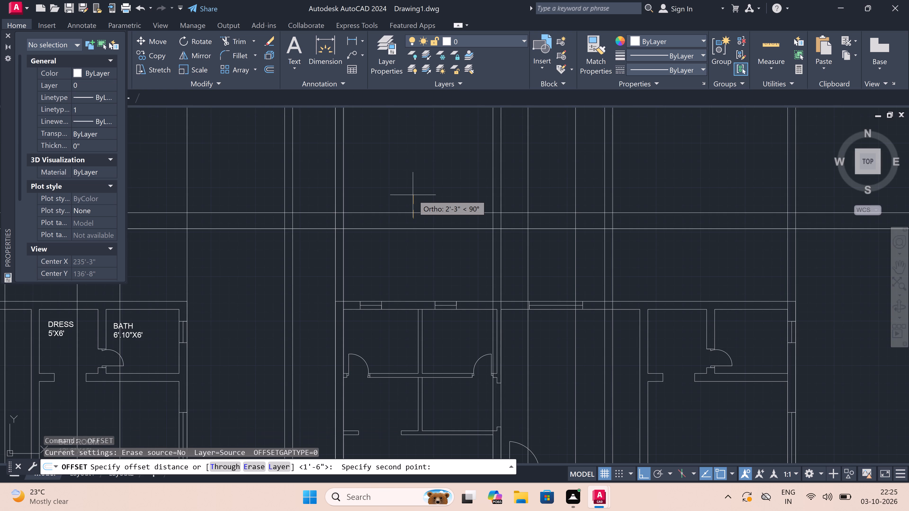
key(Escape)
Offset the upper of the two horizontal construction lines 3' upward.
key(space)
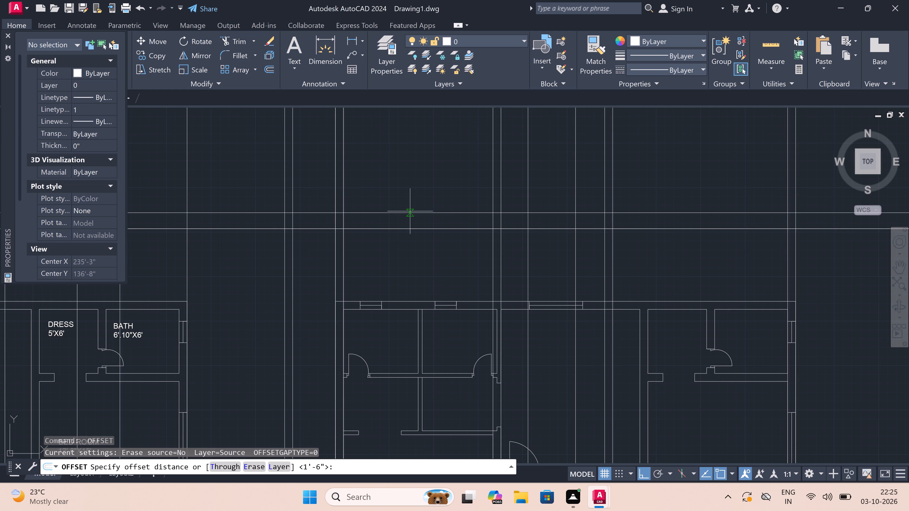
double_click(410, 211)
text(3')
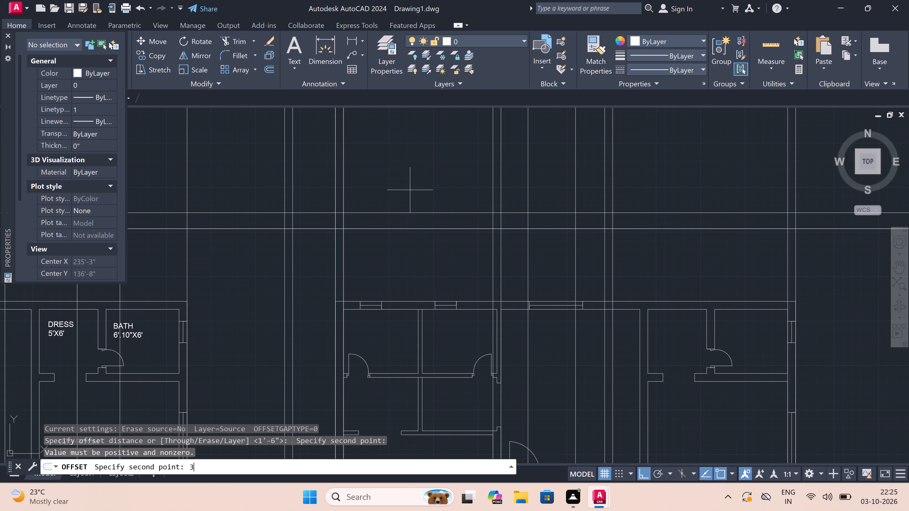
key(space)
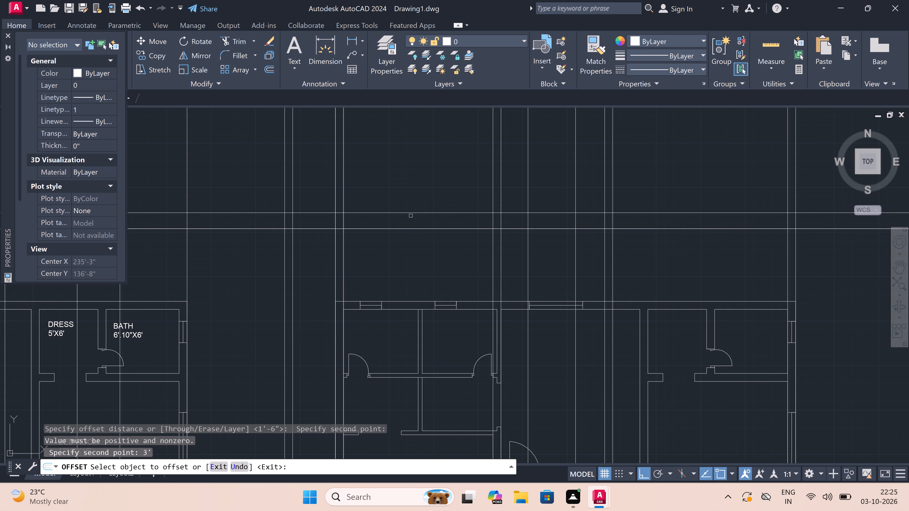
double_click(411, 211)
triple_click(417, 159)
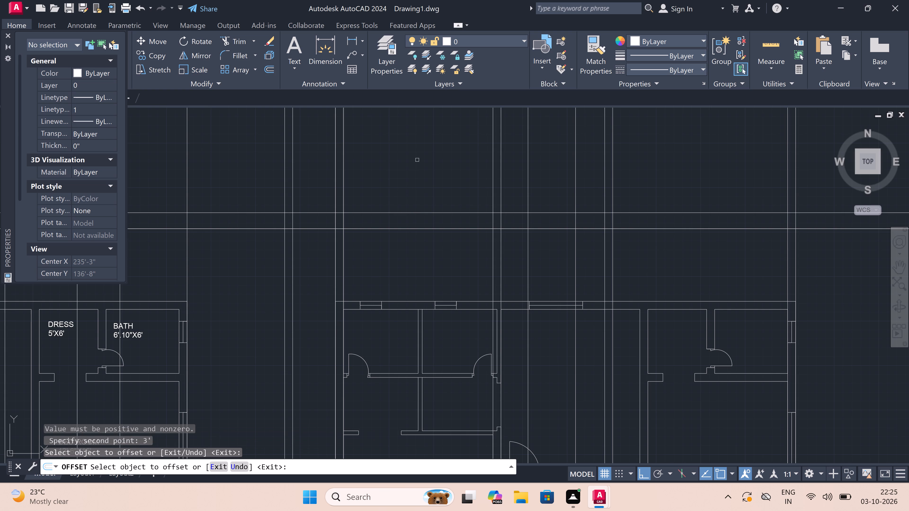
click(418, 213)
drag(418, 209, 417, 204)
double_click(416, 172)
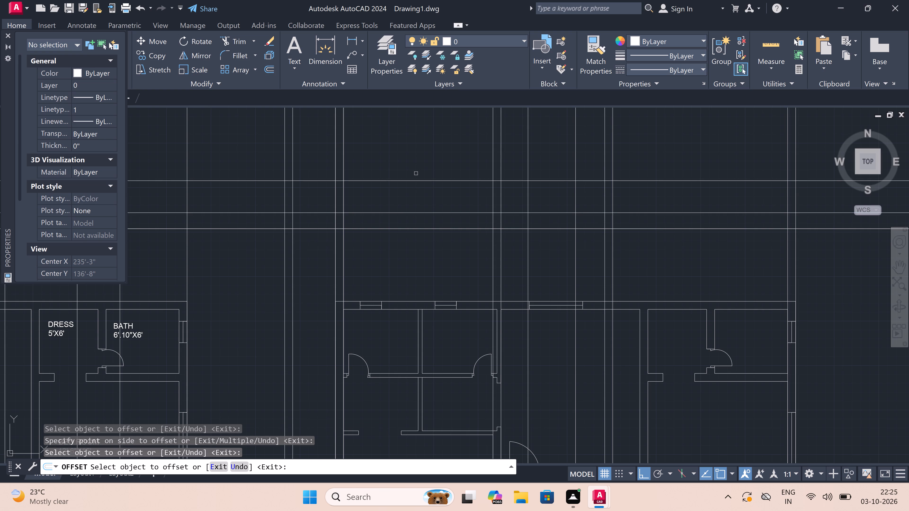
key(Escape)
Offset the topmost horizontal construction line 4' upward.
key(space)
click(416, 179)
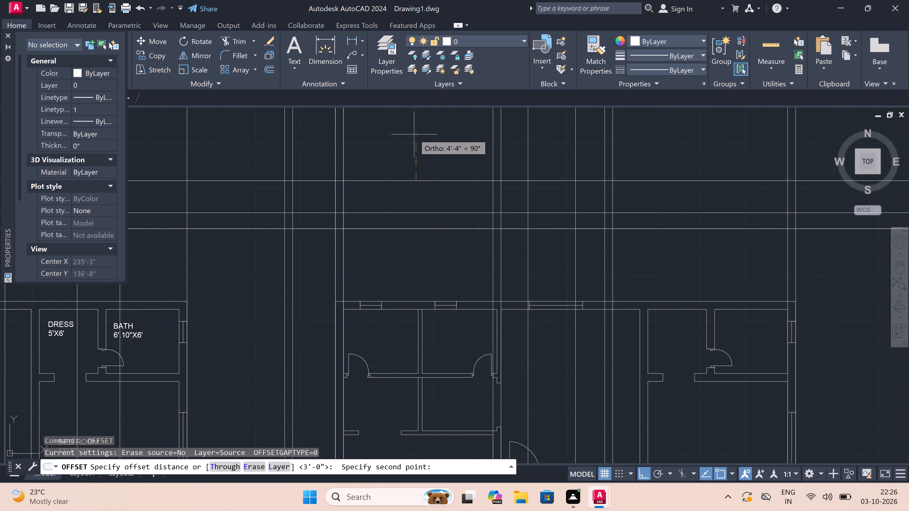
key(4)
text(')
key(space)
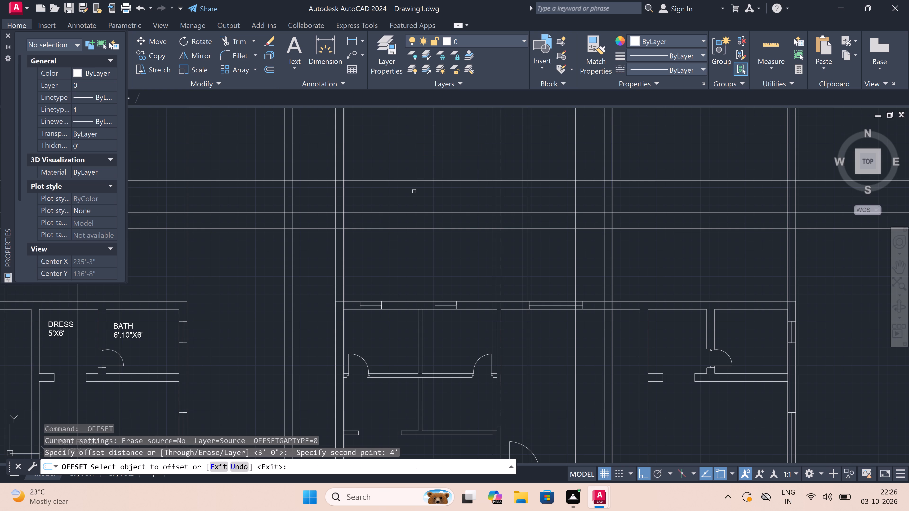
click(412, 181)
drag(412, 181, 411, 176)
double_click(411, 159)
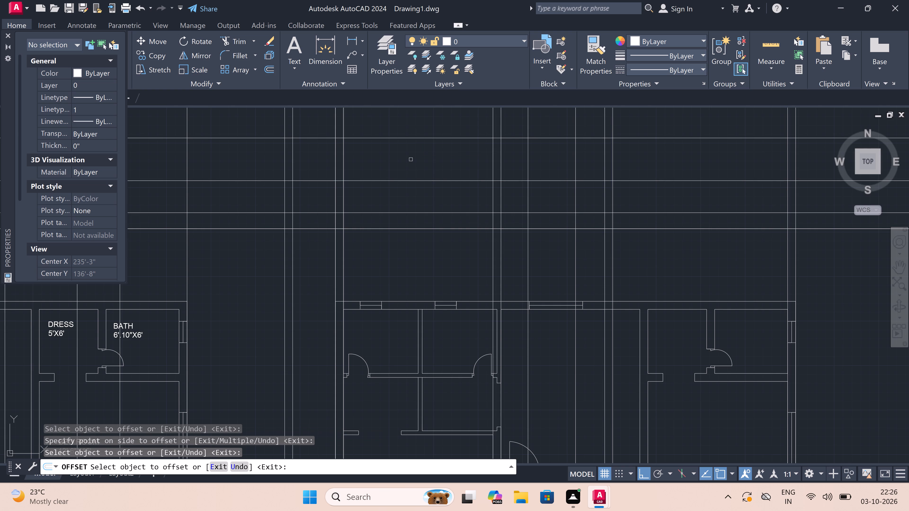
scroll(411, 159, down, 6)
scroll(371, 141, up, 2)
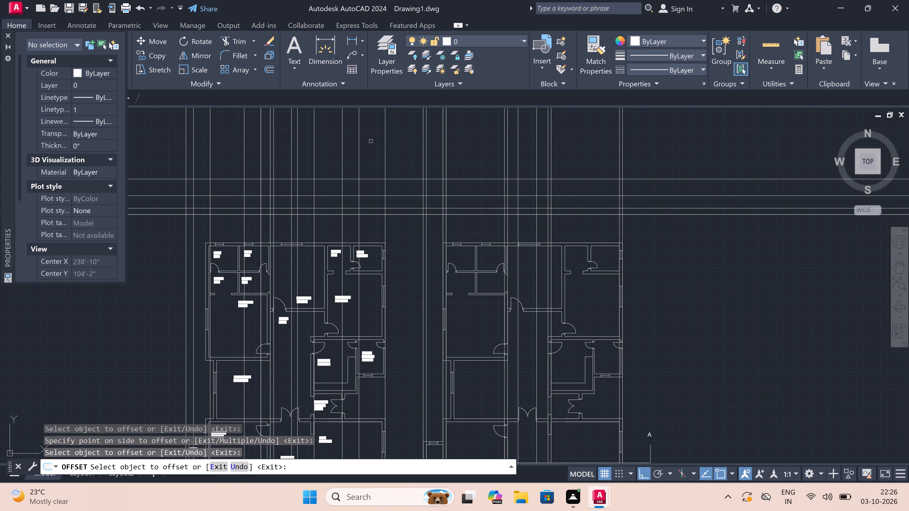
key(Escape)
Offset the topmost of the four horizontal construction lines 3' upward.
scroll(410, 163, up, 2)
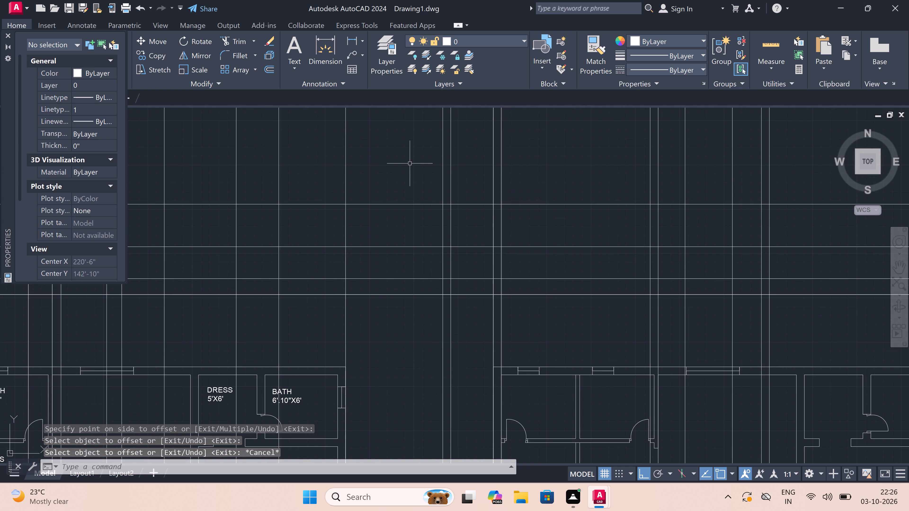
key(space)
double_click(391, 207)
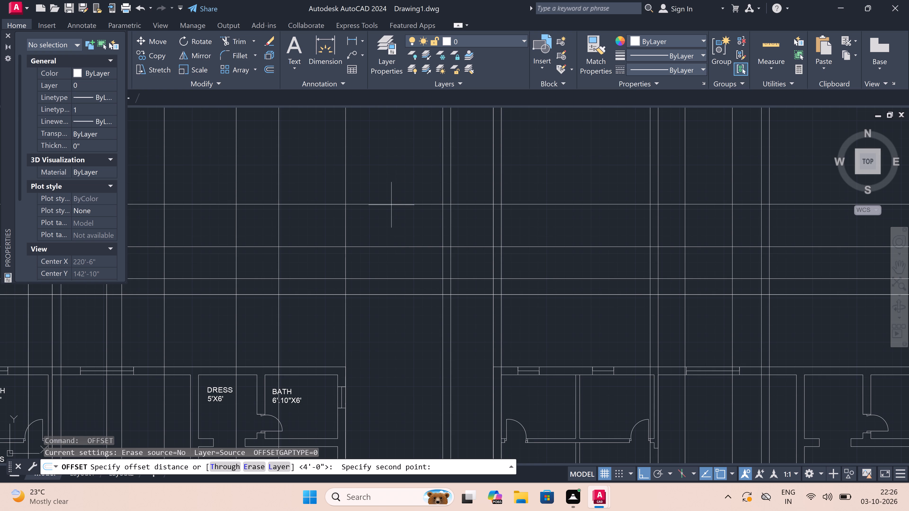
text(3')
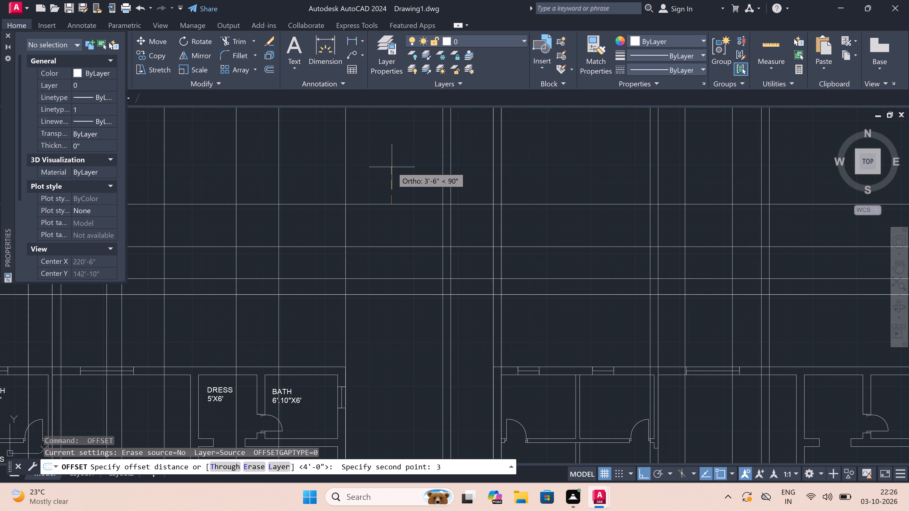
key(space)
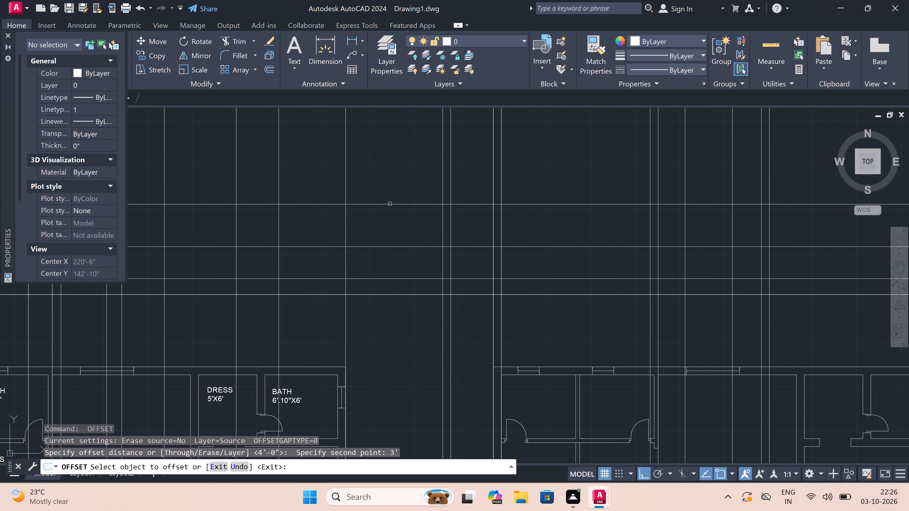
double_click(390, 204)
double_click(392, 186)
key(Escape)
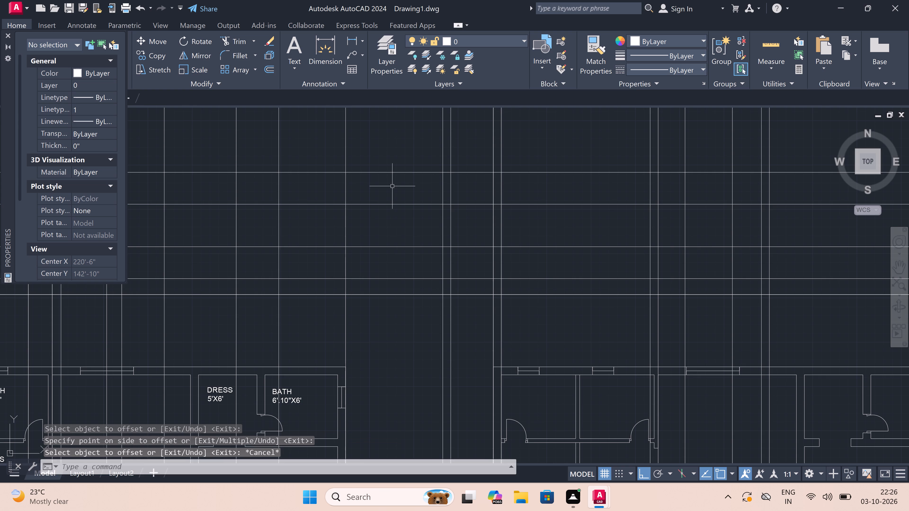
Offset the topmost horizontal construction line 6" upward.
scroll(392, 186, down, 3)
scroll(392, 175, up, 3)
key(space)
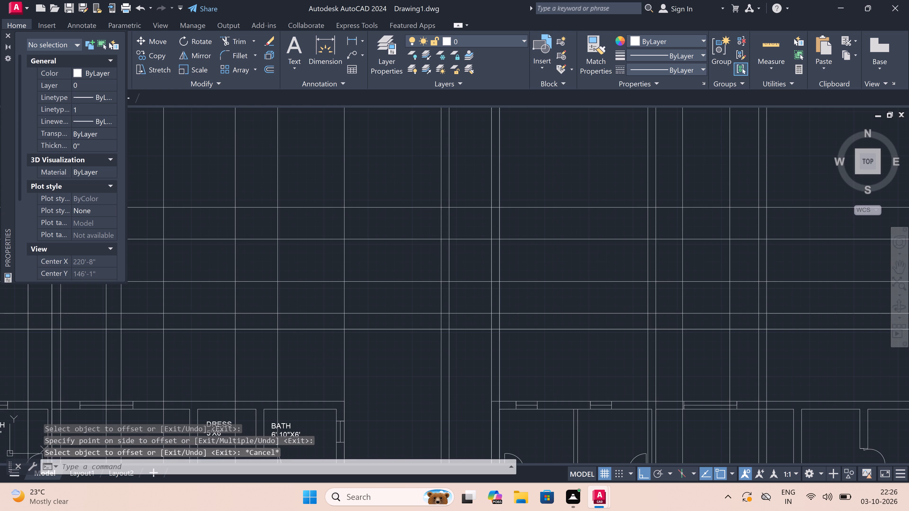
click(392, 204)
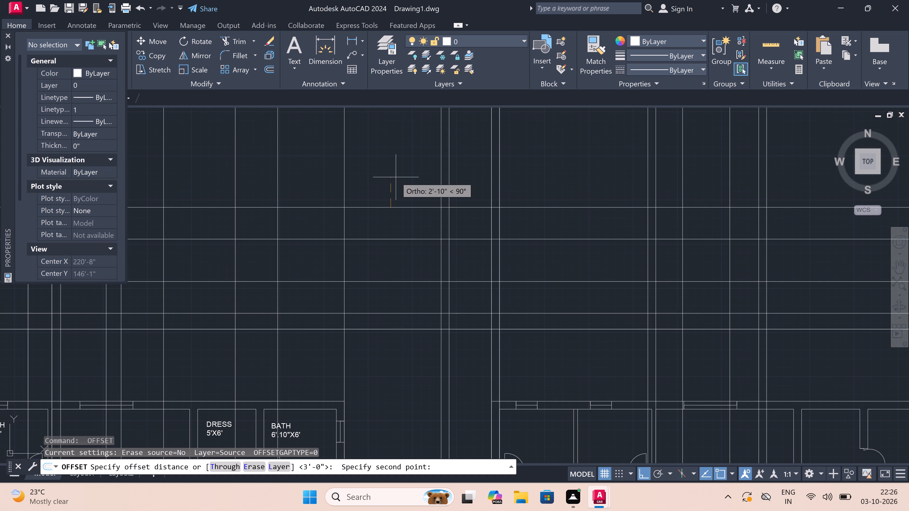
text(6")
key(space)
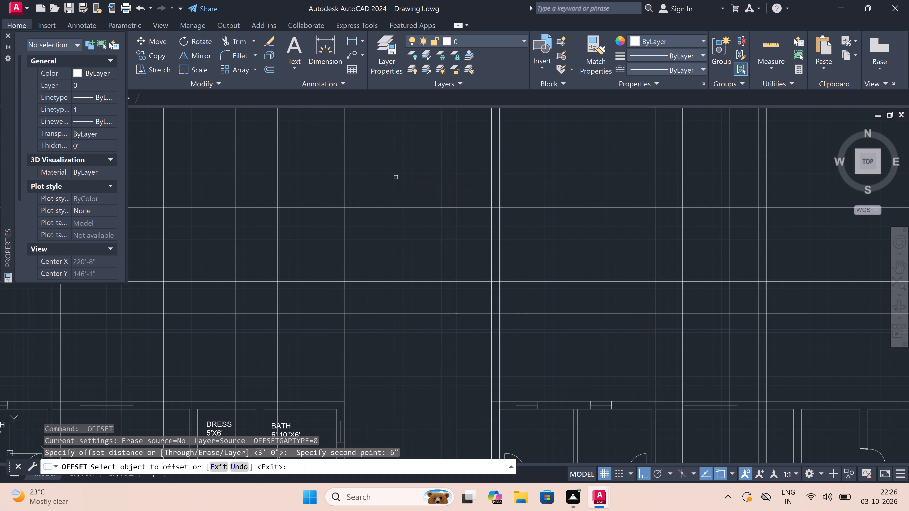
click(400, 207)
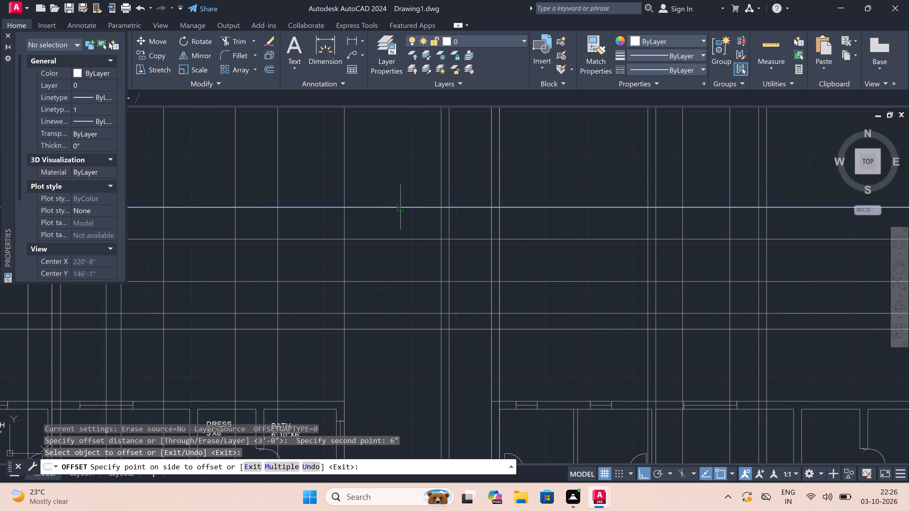
double_click(400, 200)
key(Escape)
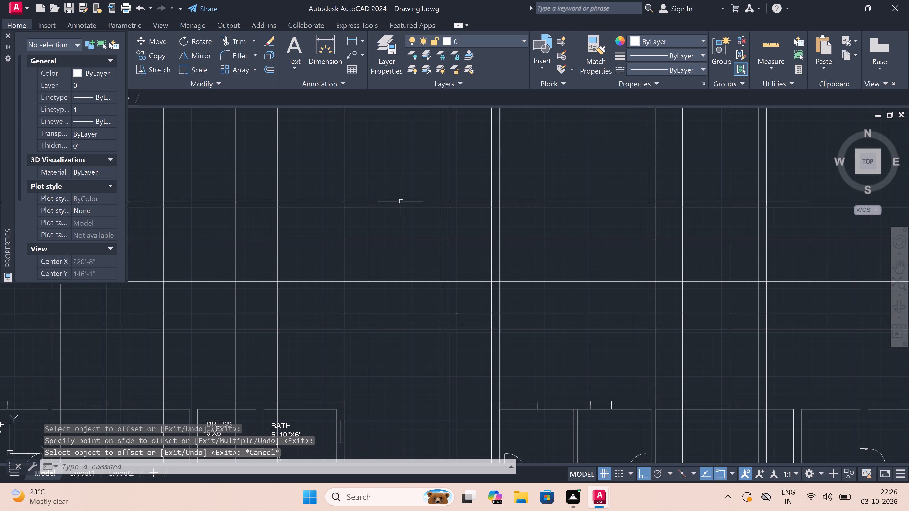
Offset the new topmost horizontal construction line 3'6" upward.
key(space)
click(401, 202)
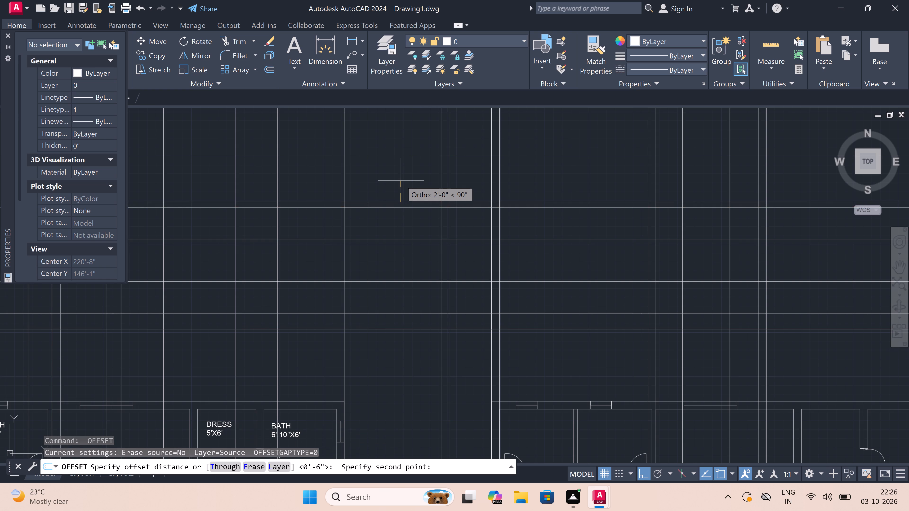
text(3'6")
key(space)
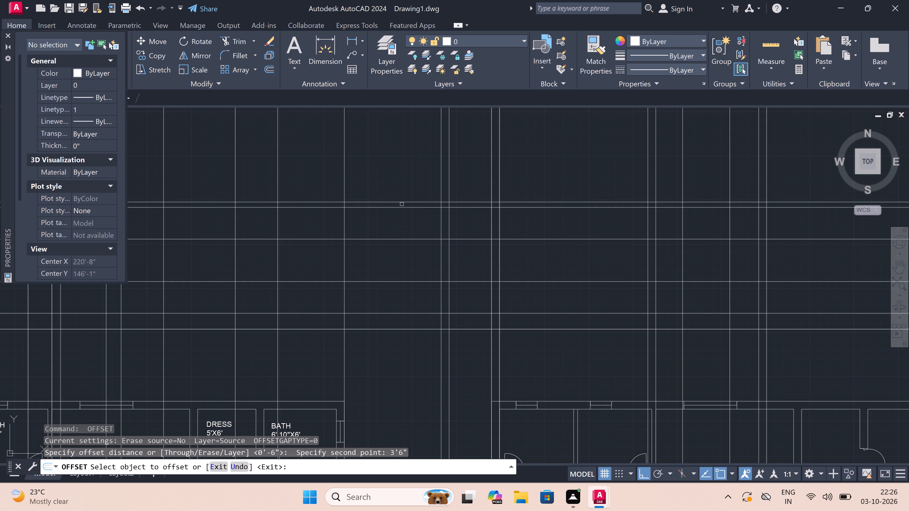
click(402, 202)
click(402, 186)
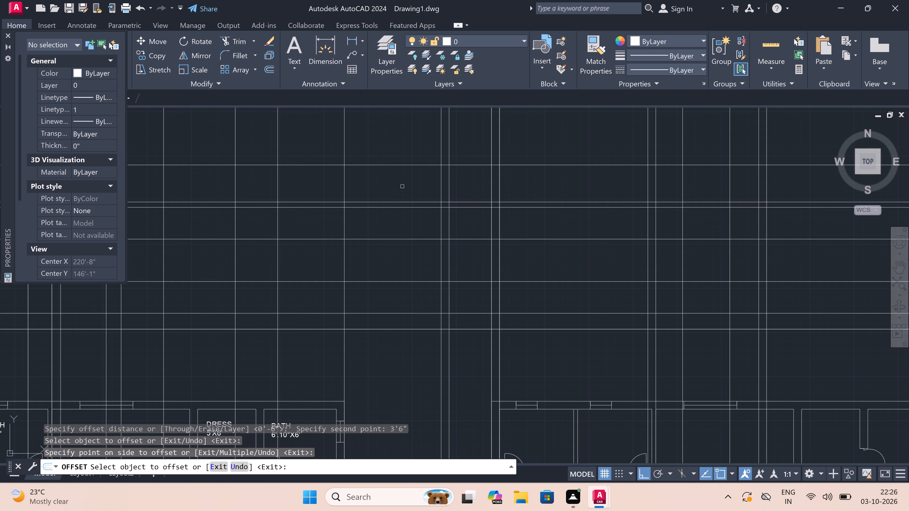
key(Escape)
Trim all the vertical construction lines above the topmost horizontal level line with a fence across both plans.
scroll(402, 186, down, 3)
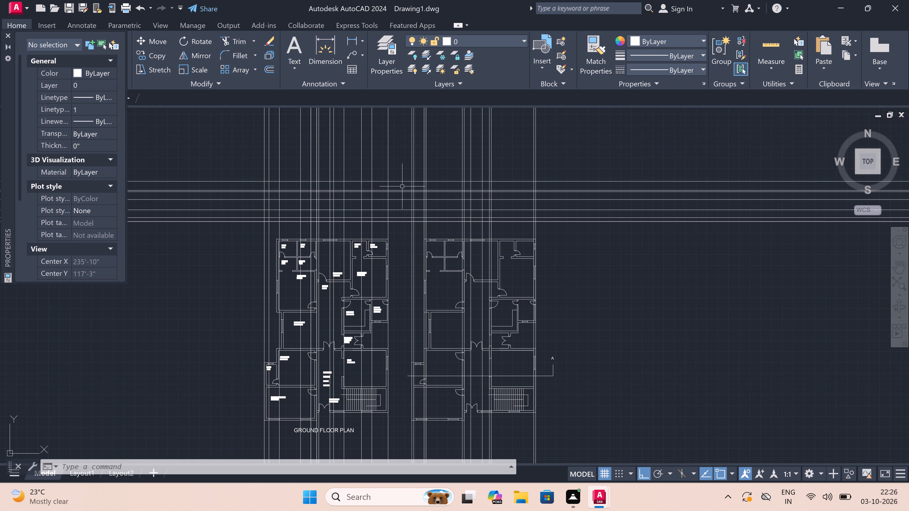
scroll(402, 186, down, 3)
scroll(390, 169, up, 4)
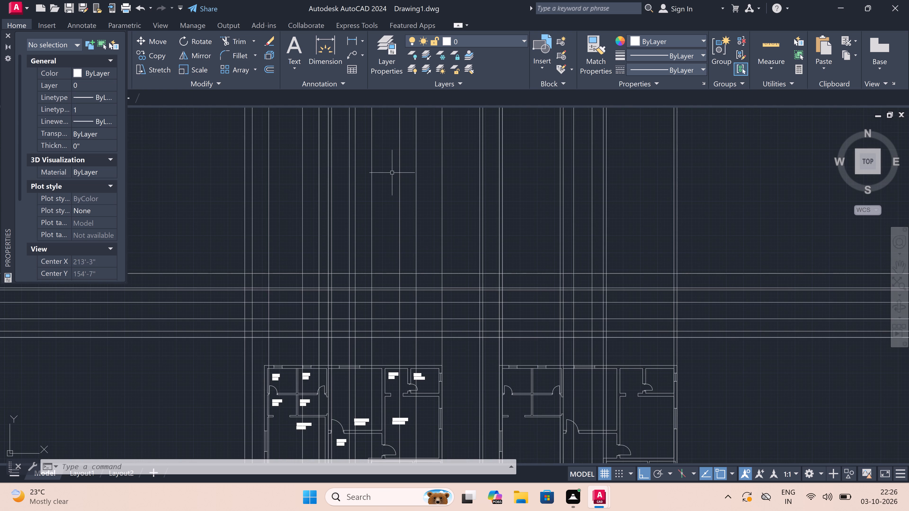
text(TR)
key(space)
double_click(752, 203)
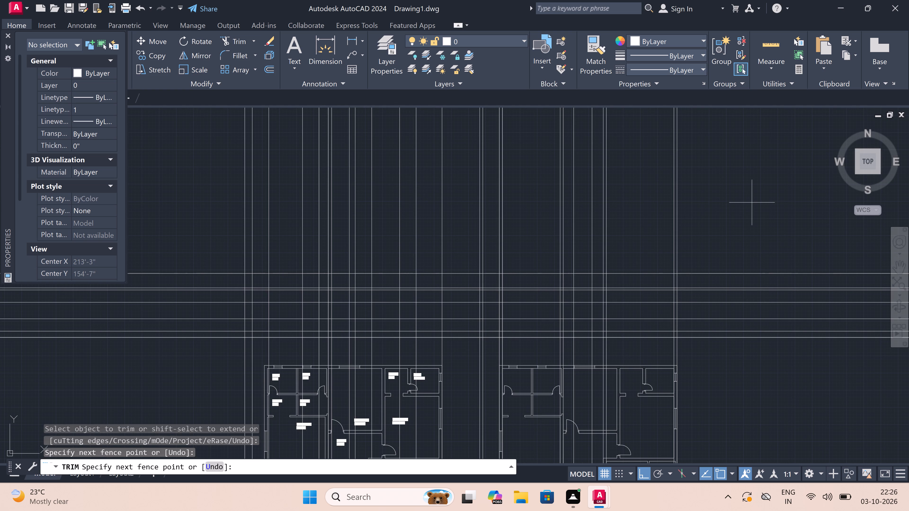
double_click(192, 229)
double_click(709, 226)
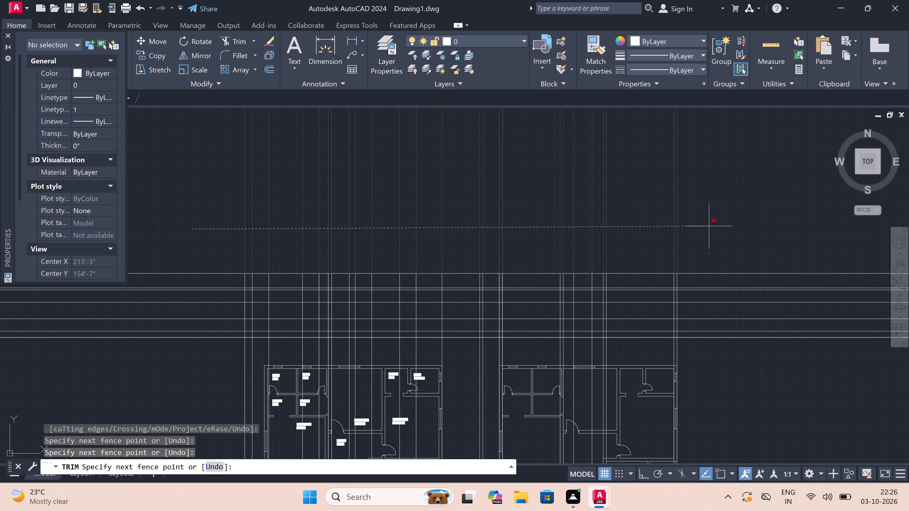
Trim the horizontal level lines beyond the outermost vertical construction line on the east side of the unlabelled plan.
triple_click(713, 348)
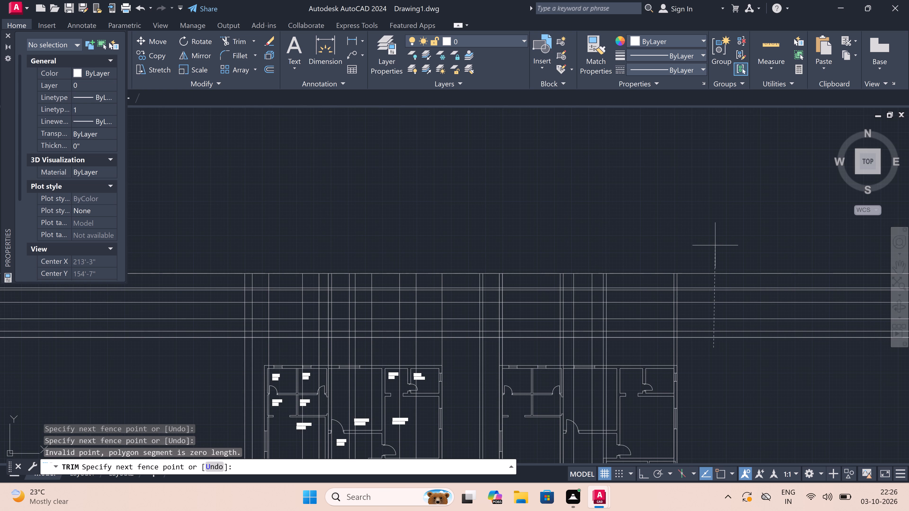
click(716, 245)
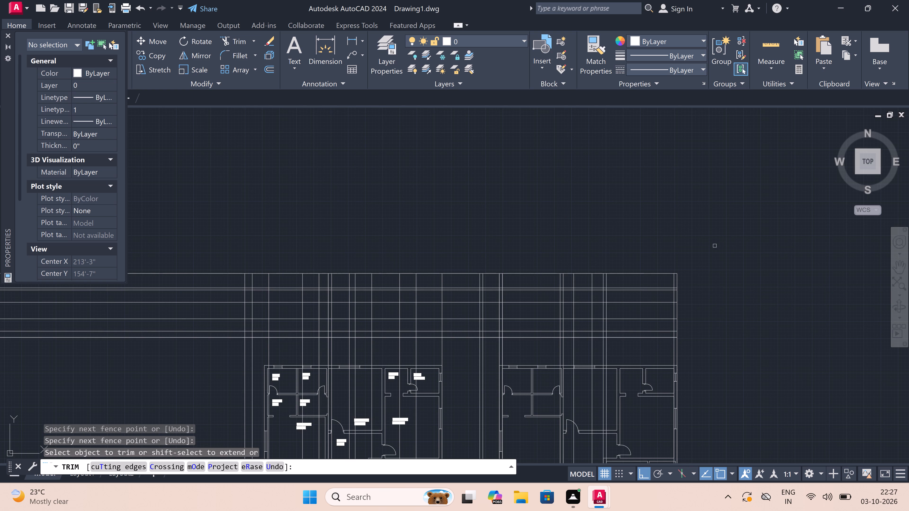
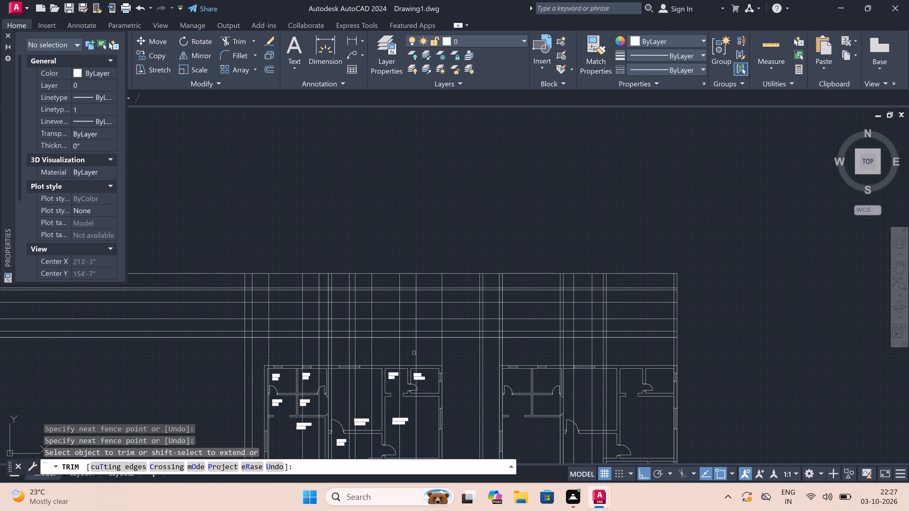
Trim the horizontal level lines in the gap between the labelled plan and the unlabelled plan with a fence.
double_click(461, 352)
click(463, 349)
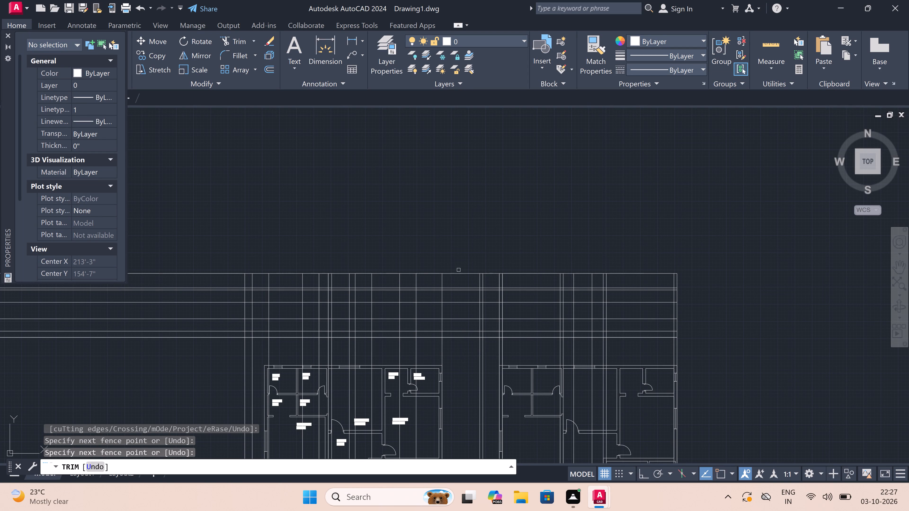
click(454, 252)
click(464, 352)
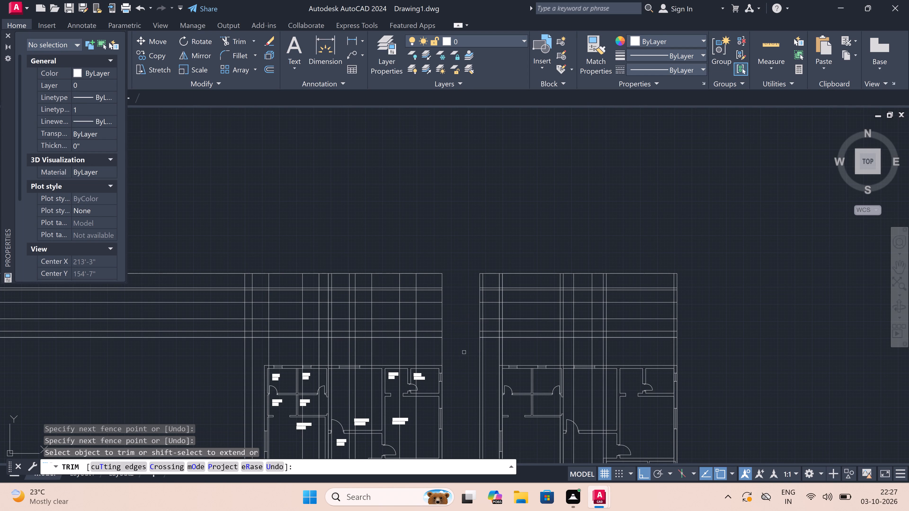
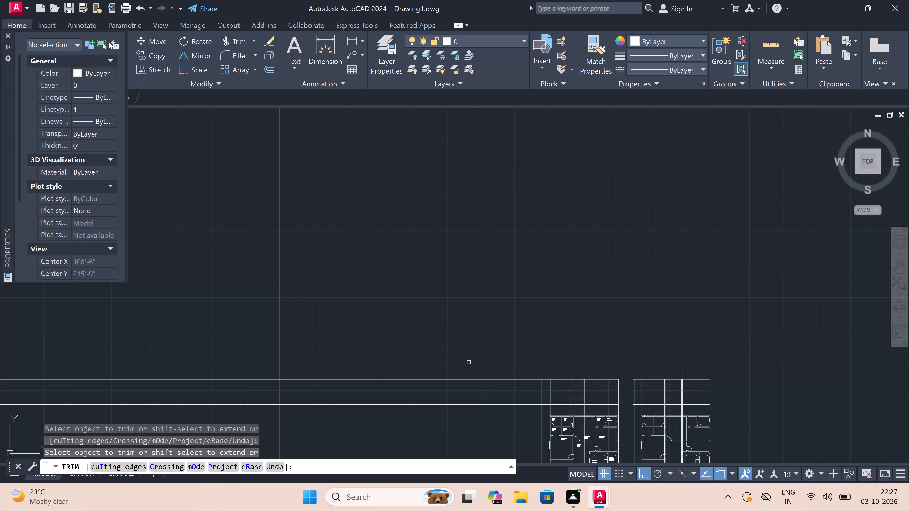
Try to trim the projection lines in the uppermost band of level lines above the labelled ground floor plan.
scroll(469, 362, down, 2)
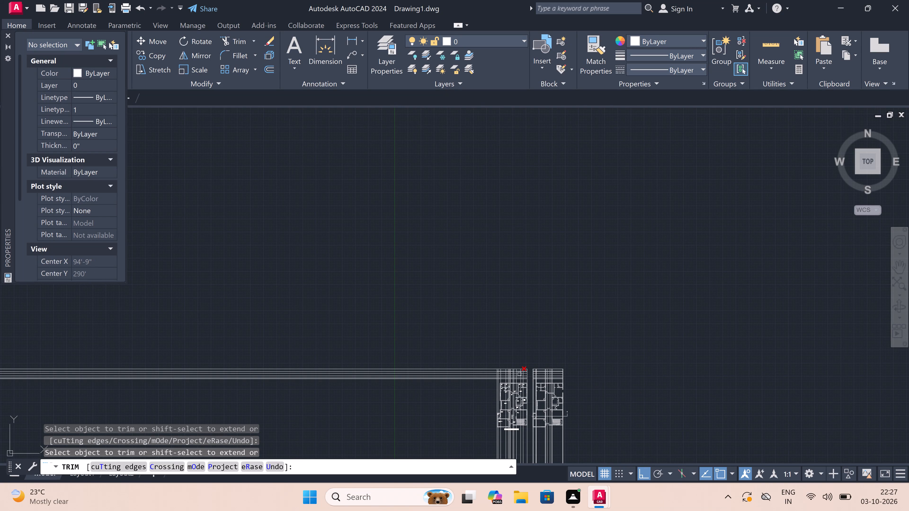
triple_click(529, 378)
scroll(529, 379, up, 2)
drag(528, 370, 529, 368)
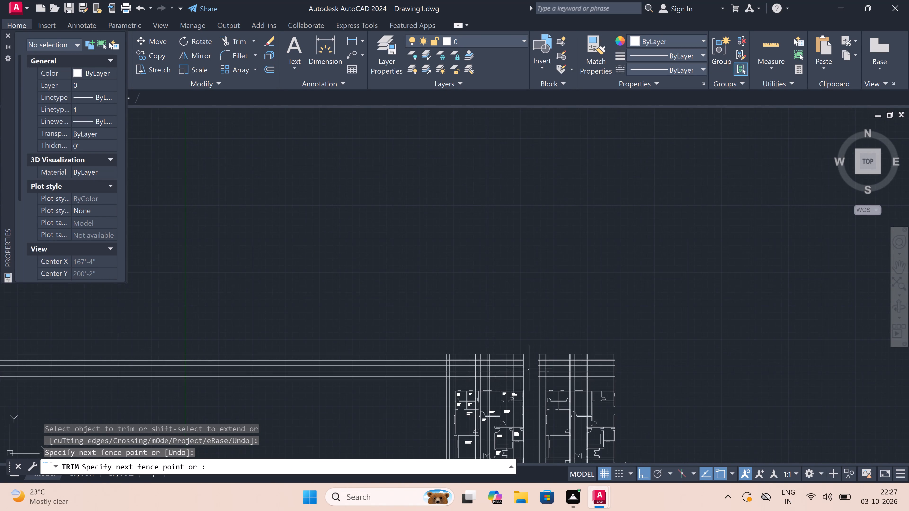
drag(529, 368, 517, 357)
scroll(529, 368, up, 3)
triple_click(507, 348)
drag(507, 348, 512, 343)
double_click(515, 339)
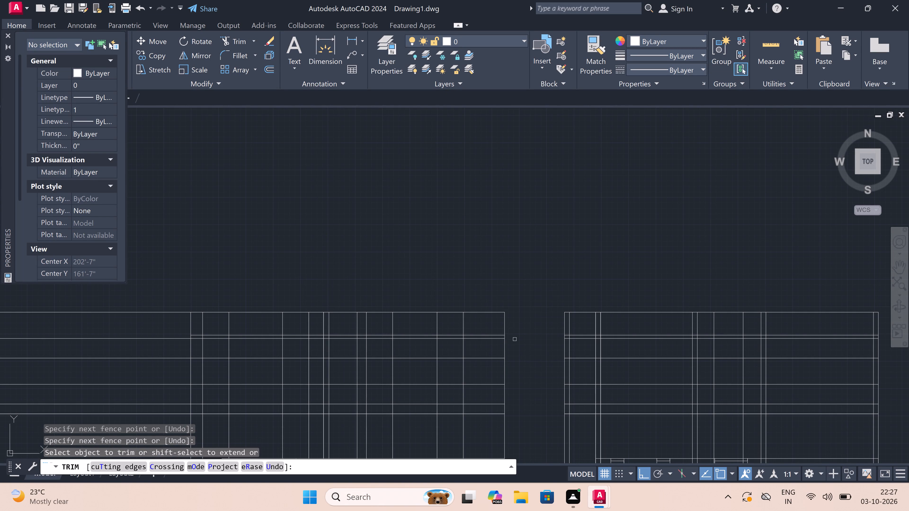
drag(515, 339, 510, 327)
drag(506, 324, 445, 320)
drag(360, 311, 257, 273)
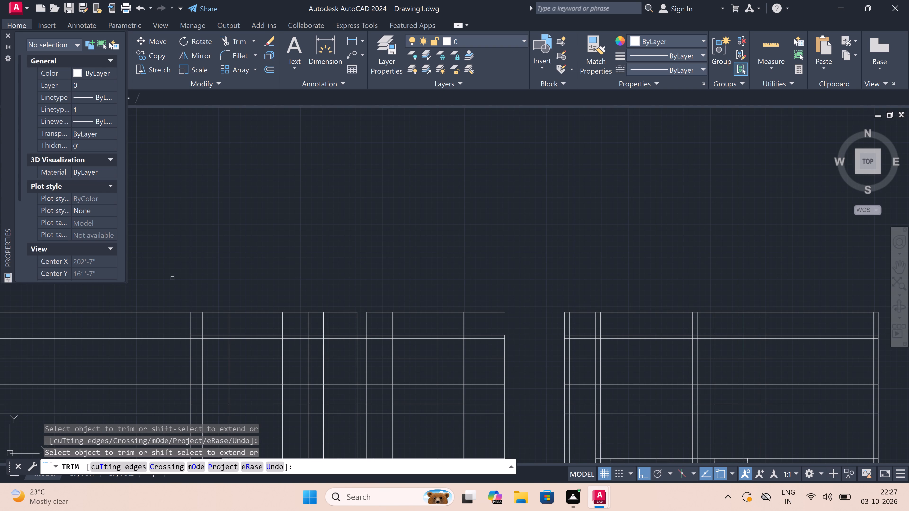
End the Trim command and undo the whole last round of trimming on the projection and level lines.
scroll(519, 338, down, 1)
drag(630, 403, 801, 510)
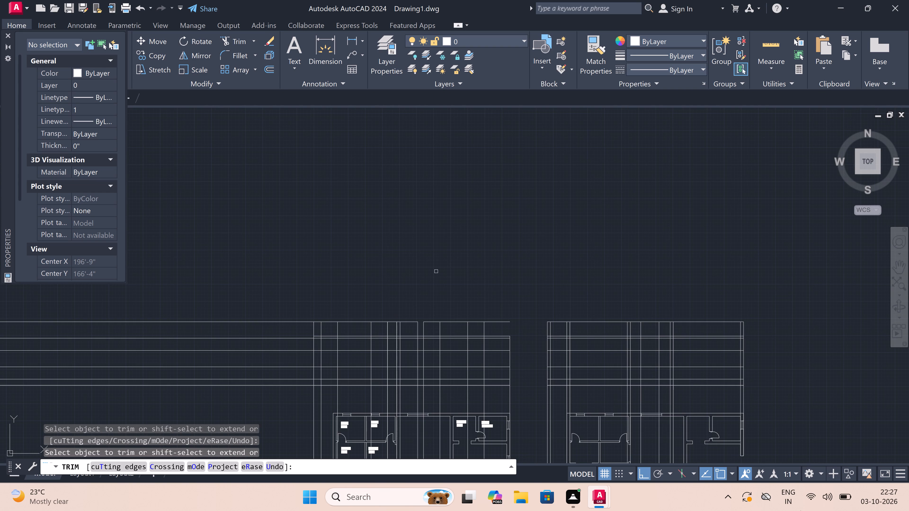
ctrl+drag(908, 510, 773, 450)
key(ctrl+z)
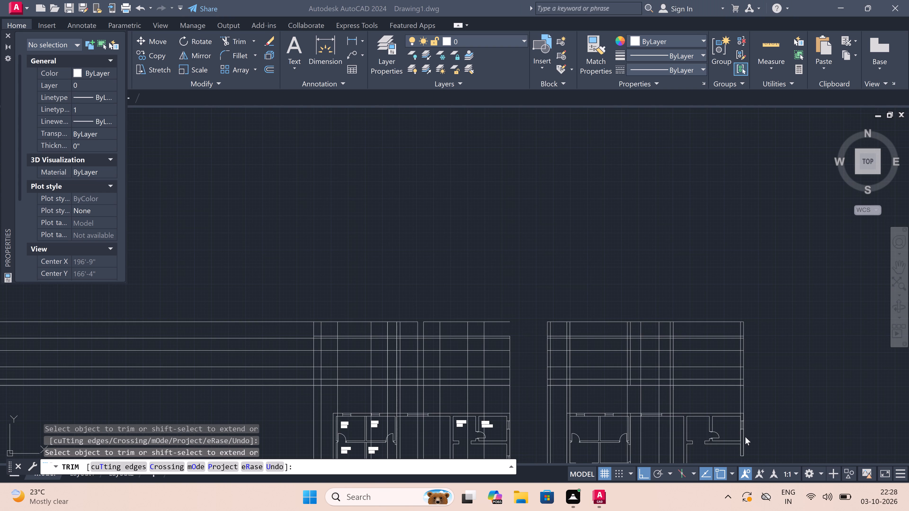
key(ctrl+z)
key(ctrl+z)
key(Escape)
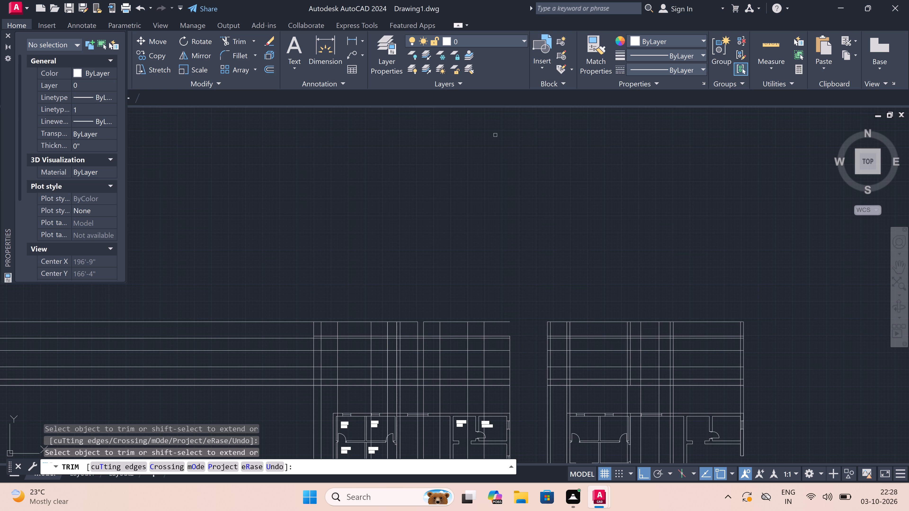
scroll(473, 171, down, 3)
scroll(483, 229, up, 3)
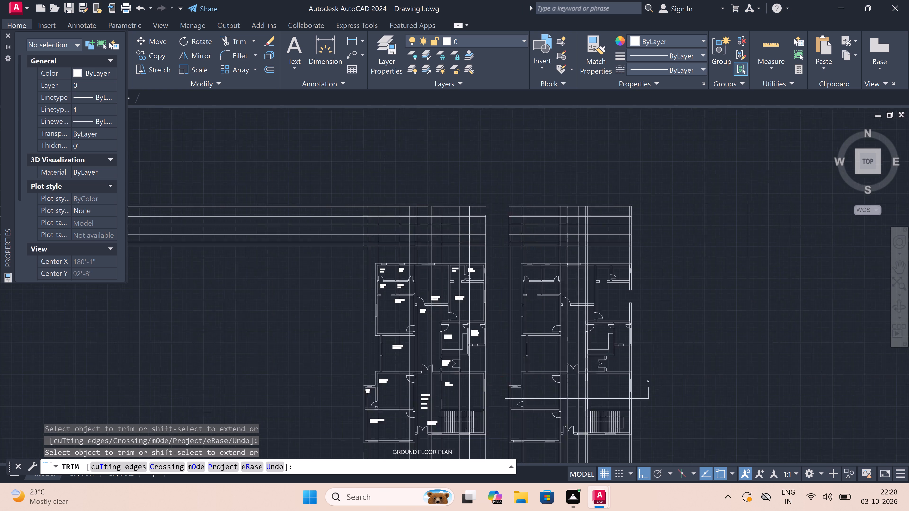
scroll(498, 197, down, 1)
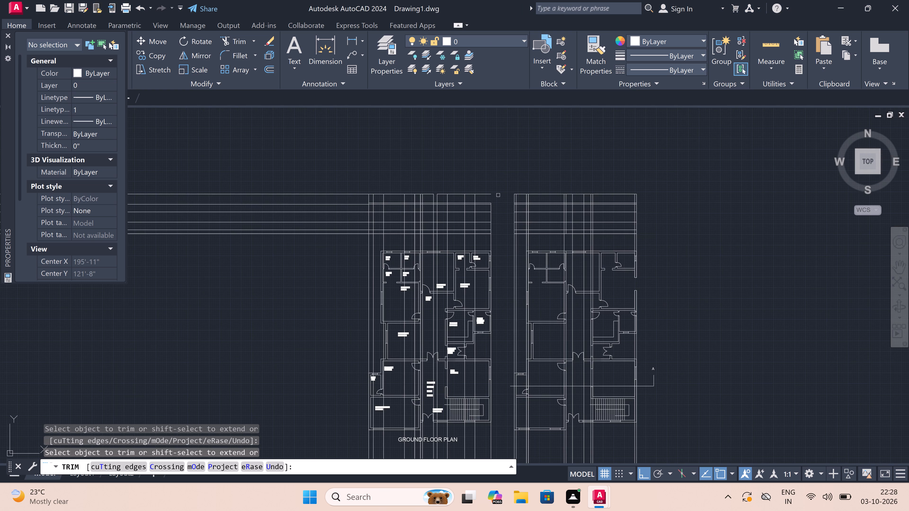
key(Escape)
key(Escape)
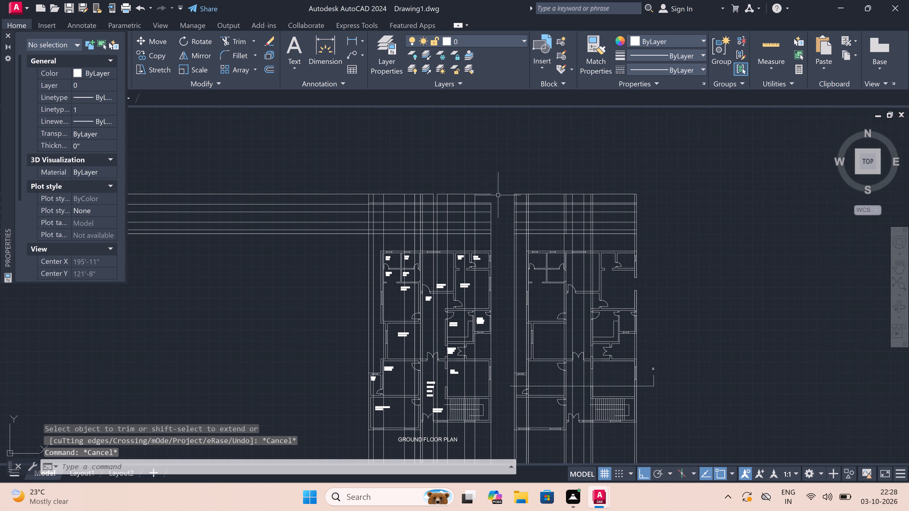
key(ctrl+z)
Trim the vertical projection lines of both plans above the topmost horizontal level line with a fence.
text(TR)
key(space)
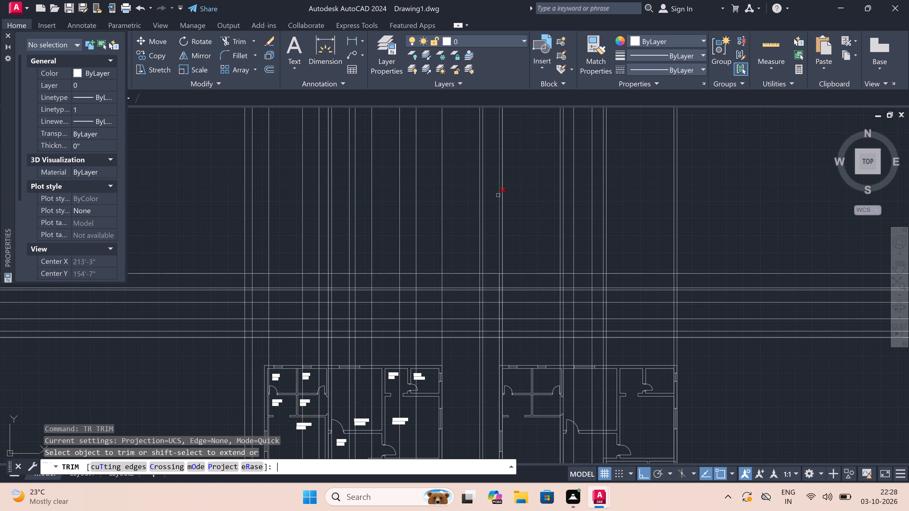
scroll(499, 197, down, 2)
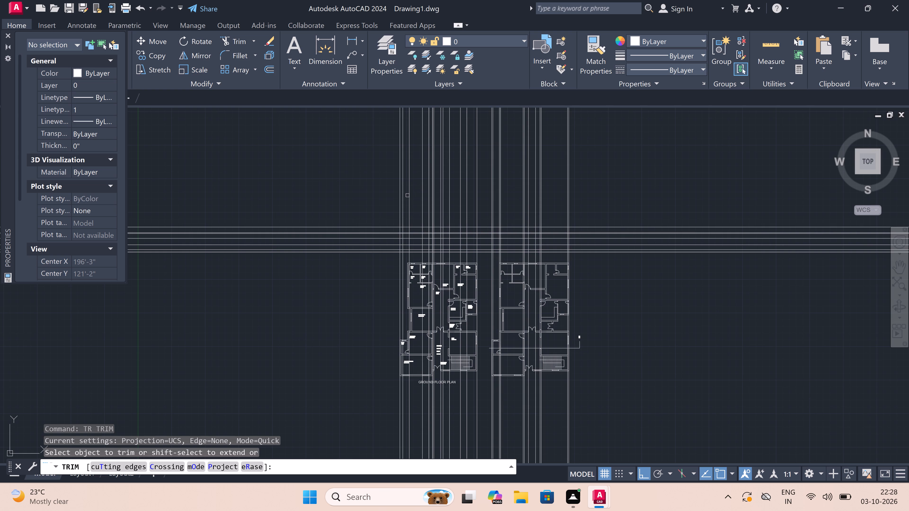
triple_click(364, 201)
double_click(664, 201)
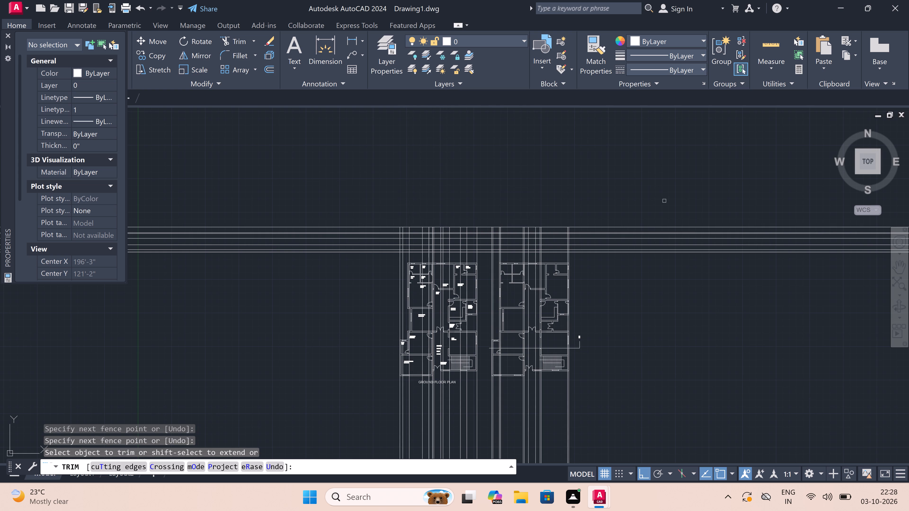
Trim the horizontal level lines that extend past the outer sides of the two plans using fences.
click(635, 196)
click(631, 325)
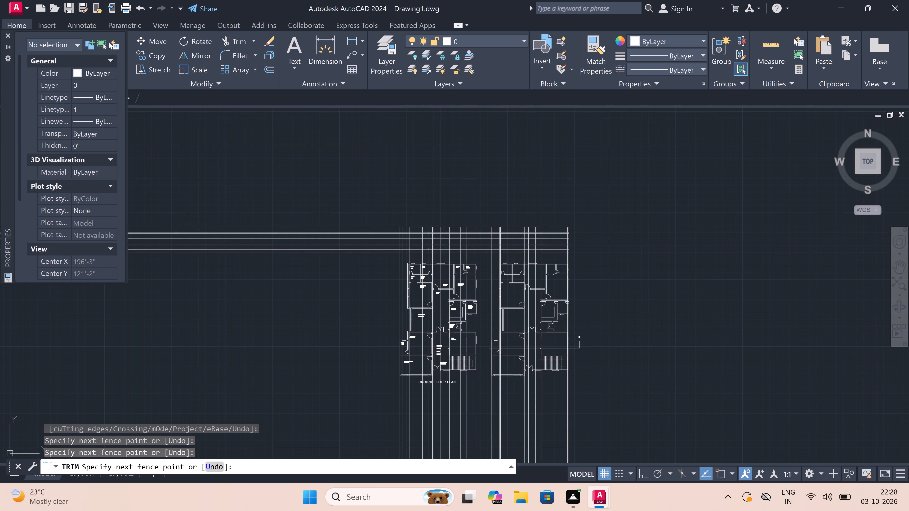
click(370, 205)
click(348, 363)
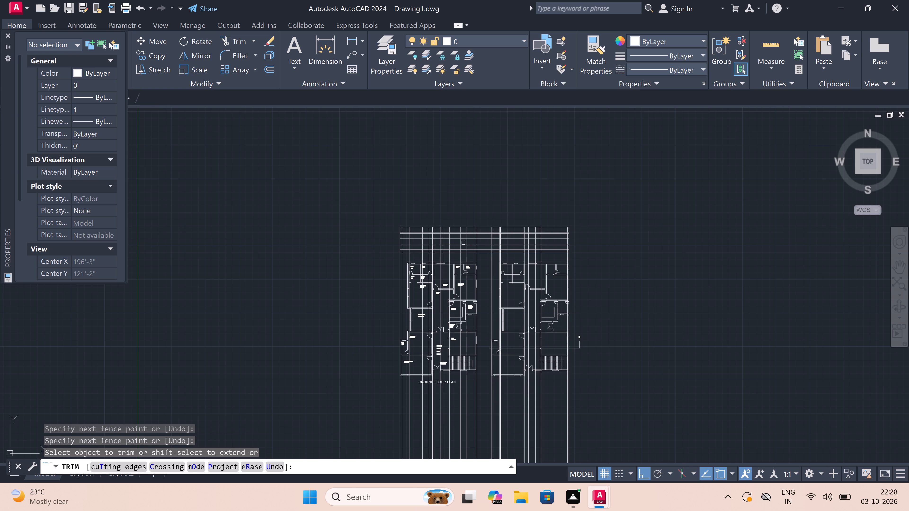
Trim the horizontal level lines in the gap between the labelled and unlabelled plans with a vertical fence.
triple_click(483, 260)
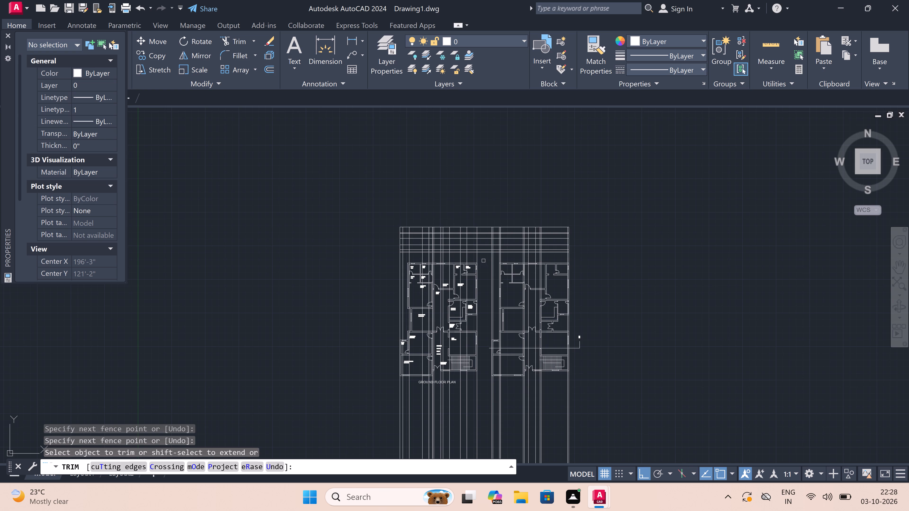
click(483, 196)
drag(483, 196, 483, 200)
click(483, 258)
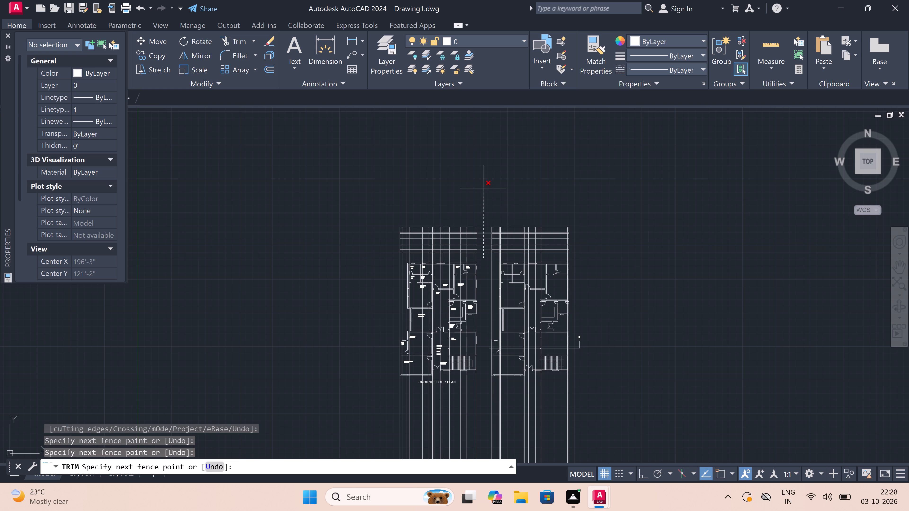
click(484, 188)
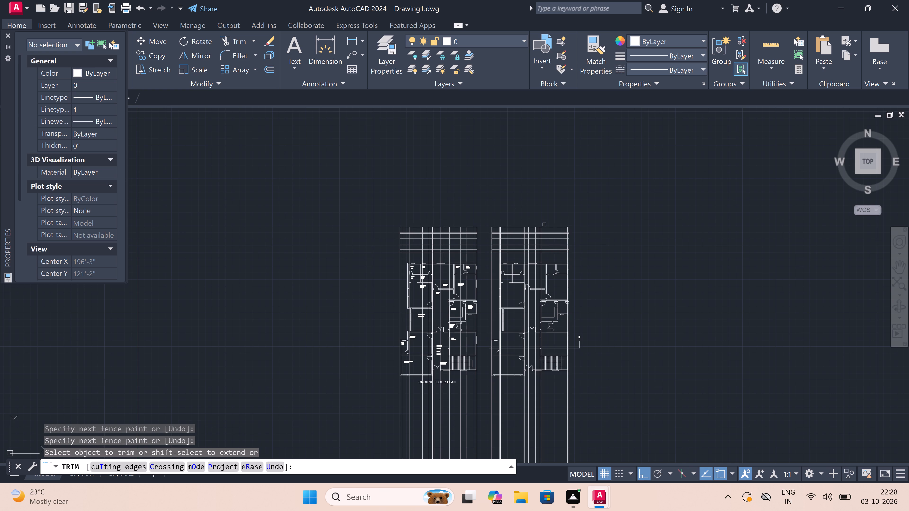
Trim the inner vertical projection lines between the first and second level lines from the top above the unlabelled plan.
scroll(544, 225, up, 3)
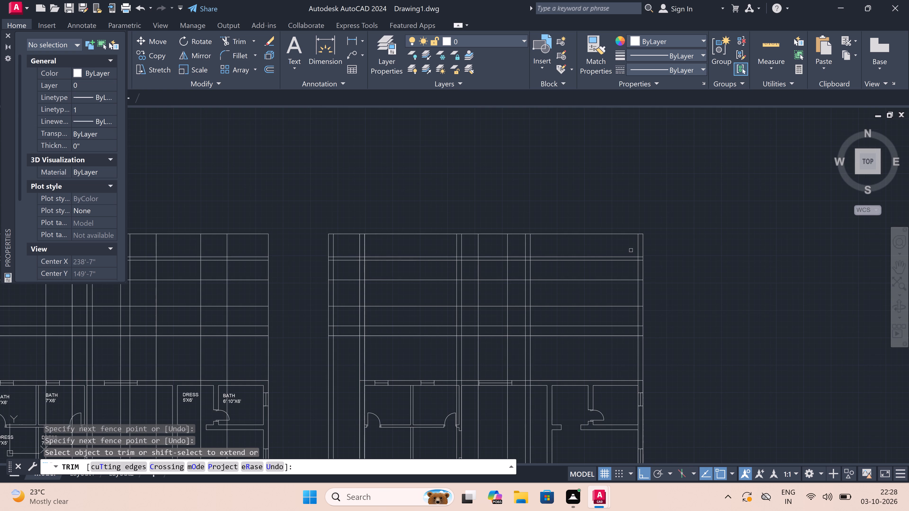
double_click(639, 247)
click(626, 242)
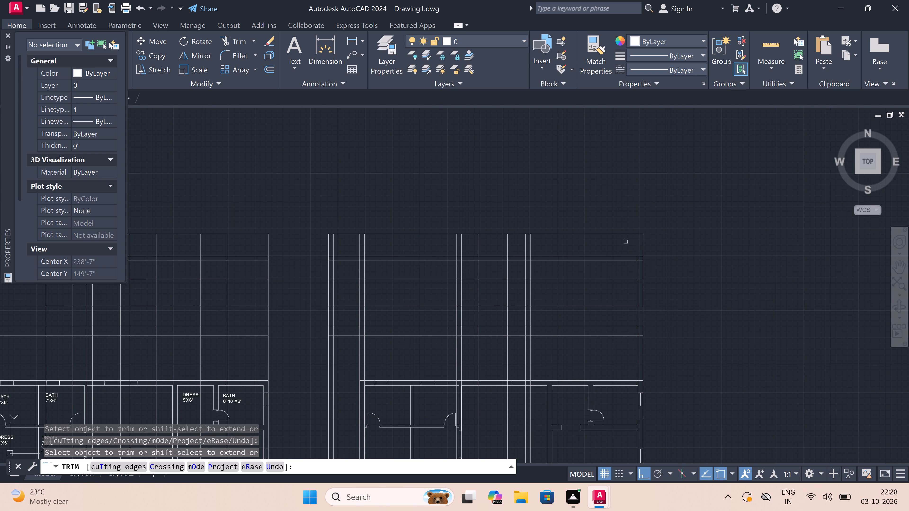
scroll(338, 243, up, 3)
click(313, 247)
scroll(313, 247, down, 1)
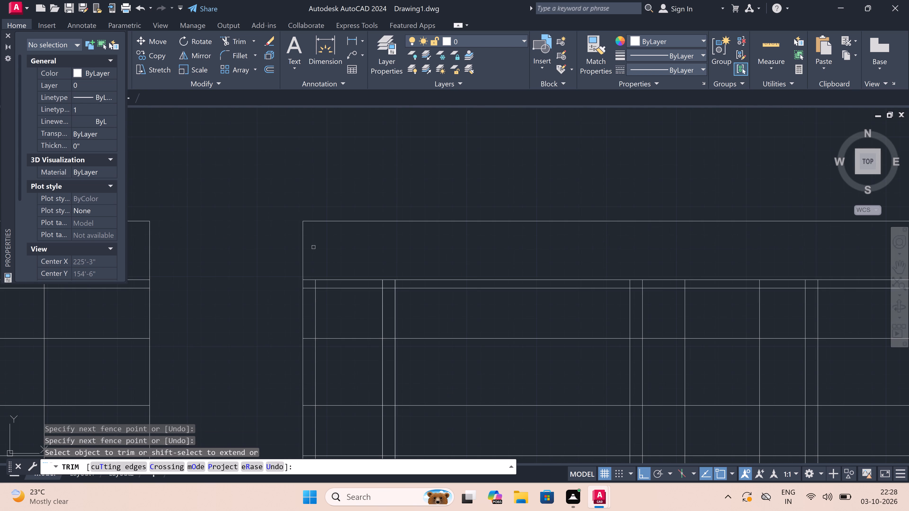
Trim the inner vertical projection lines in the narrow band between the second and third level lines above the unlabelled plan.
scroll(308, 281, up, 5)
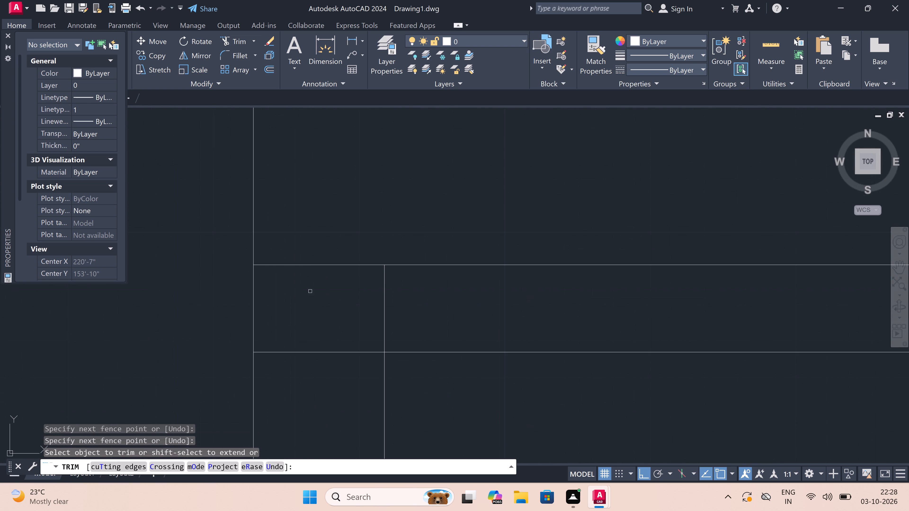
drag(309, 296, 315, 300)
drag(325, 301, 331, 302)
scroll(448, 306, down, 8)
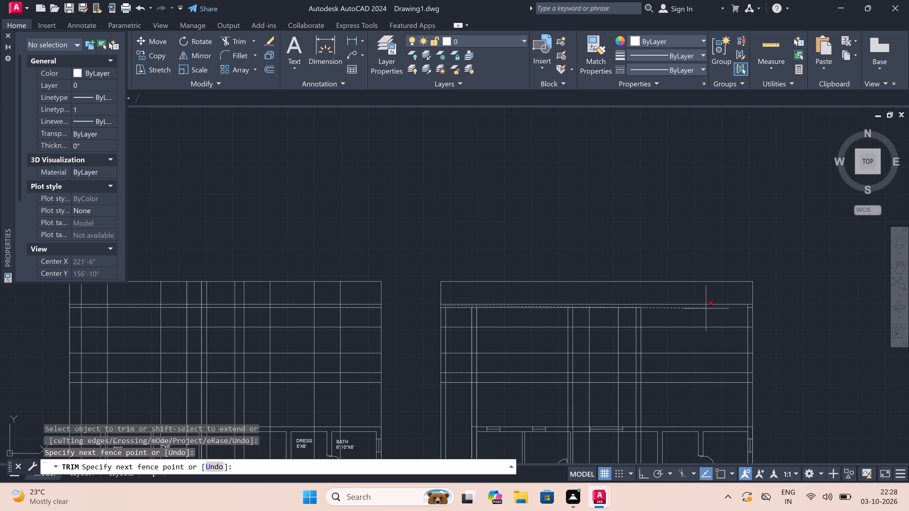
scroll(726, 309, up, 4)
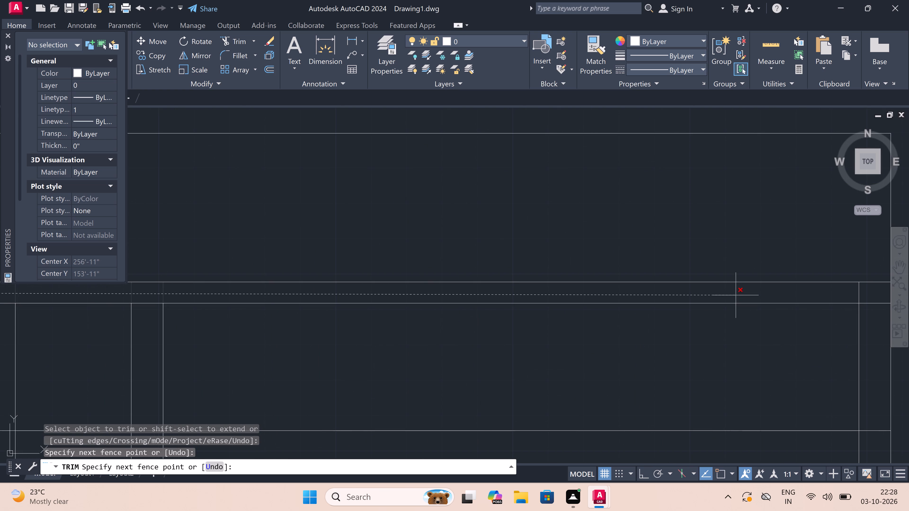
scroll(736, 295, up, 3)
scroll(736, 295, down, 5)
scroll(785, 297, up, 2)
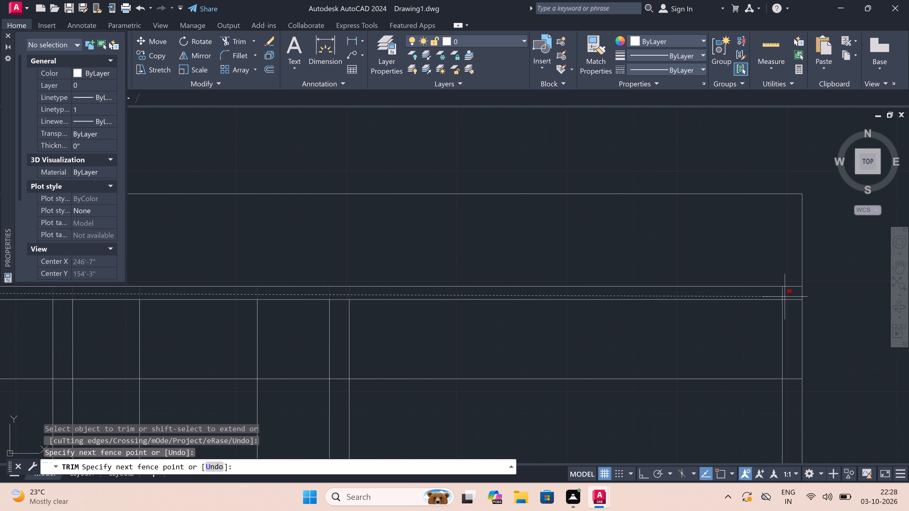
double_click(796, 293)
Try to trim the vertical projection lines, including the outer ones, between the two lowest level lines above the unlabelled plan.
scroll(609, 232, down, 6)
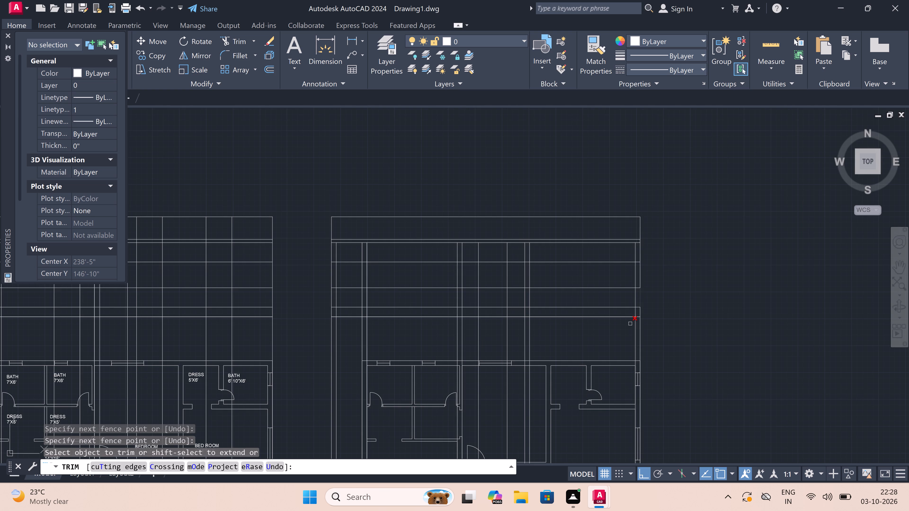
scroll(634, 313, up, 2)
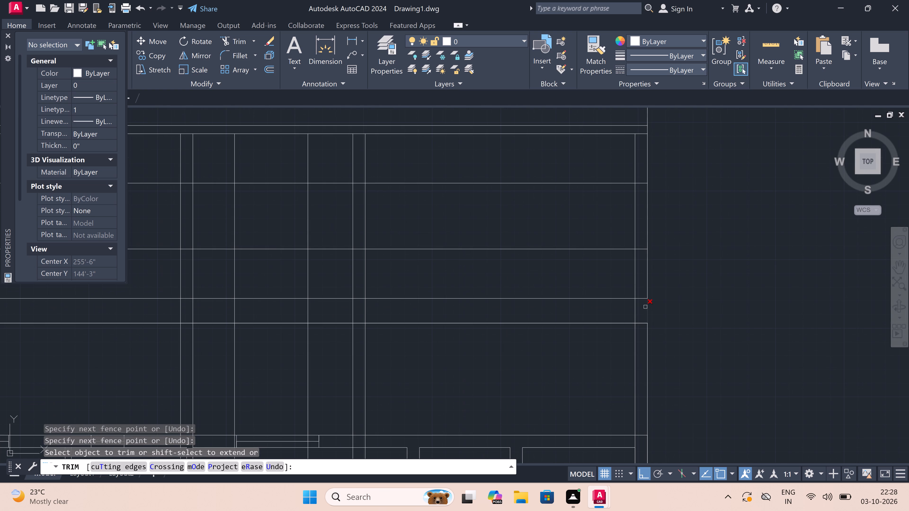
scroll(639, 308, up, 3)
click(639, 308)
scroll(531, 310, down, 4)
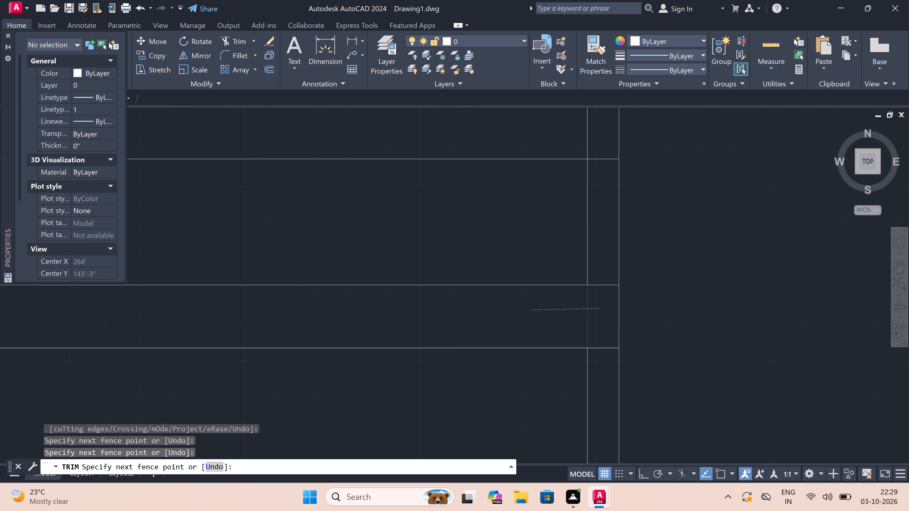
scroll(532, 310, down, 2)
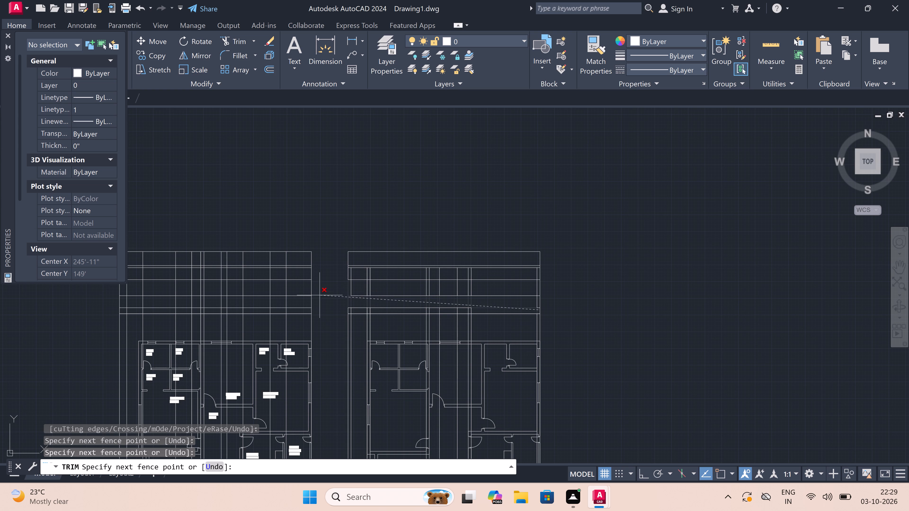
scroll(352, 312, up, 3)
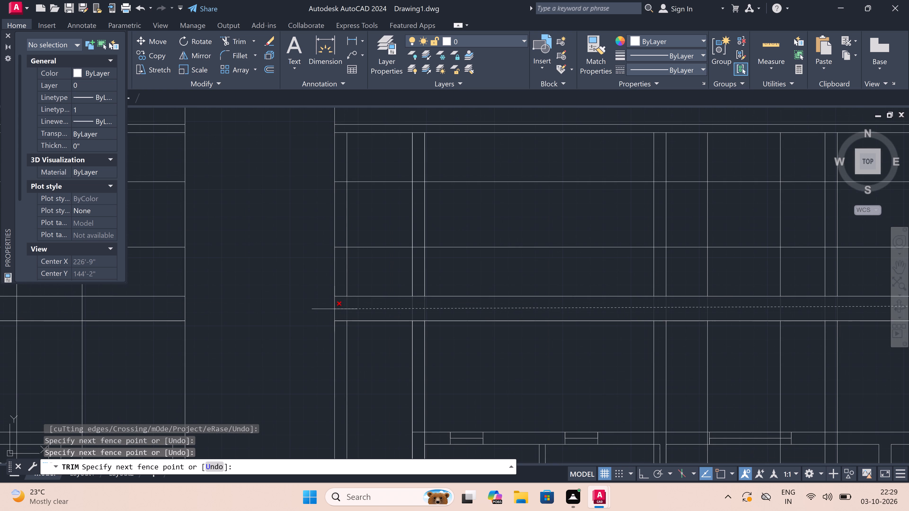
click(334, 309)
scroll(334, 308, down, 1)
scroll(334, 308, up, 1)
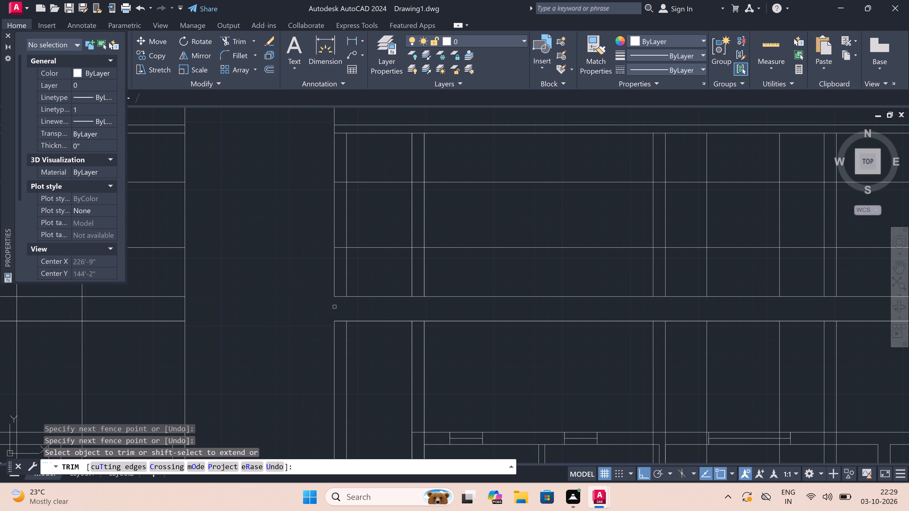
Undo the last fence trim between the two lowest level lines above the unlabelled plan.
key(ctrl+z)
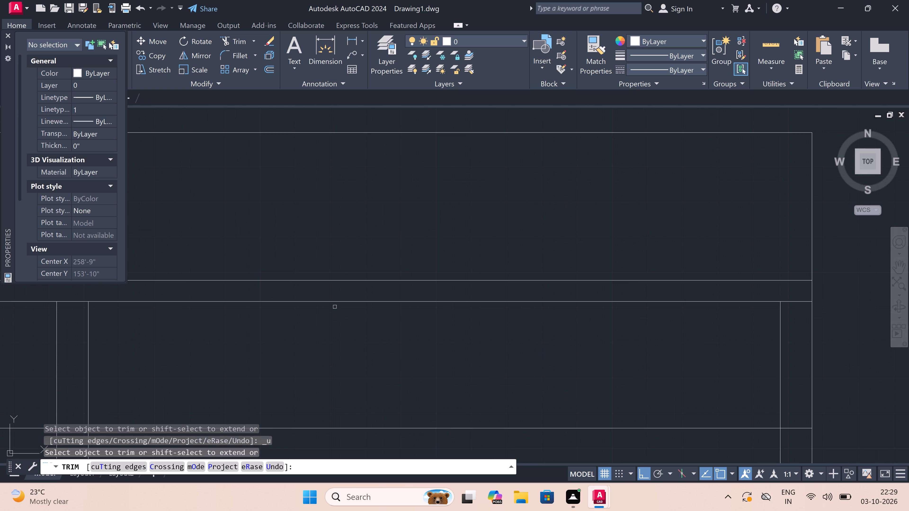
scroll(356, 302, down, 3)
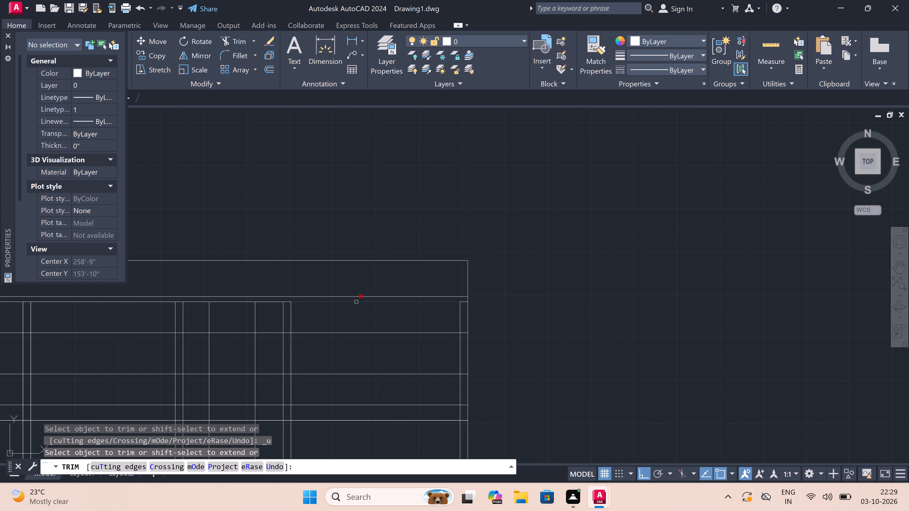
Trim only the inner vertical projection lines between the two lowest level lines above the unlabelled plan, keeping the outer ones.
scroll(356, 302, down, 3)
scroll(282, 321, up, 2)
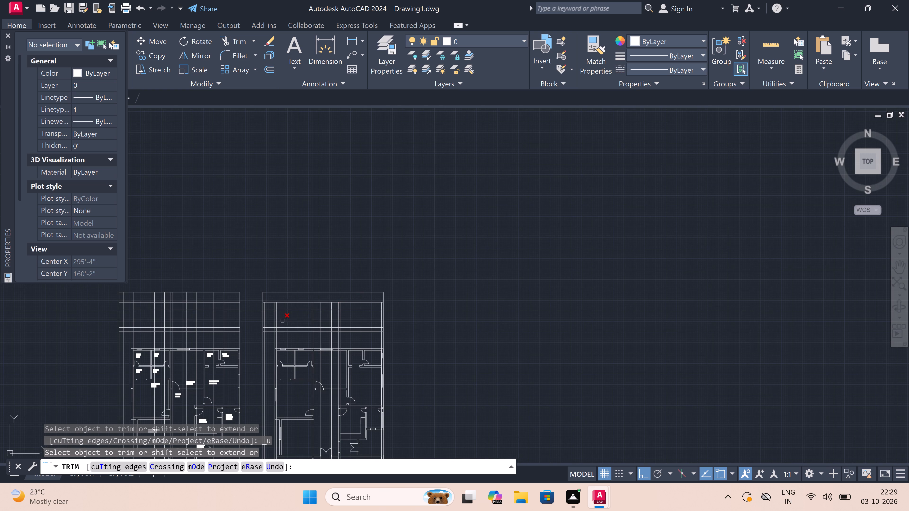
scroll(282, 321, up, 1)
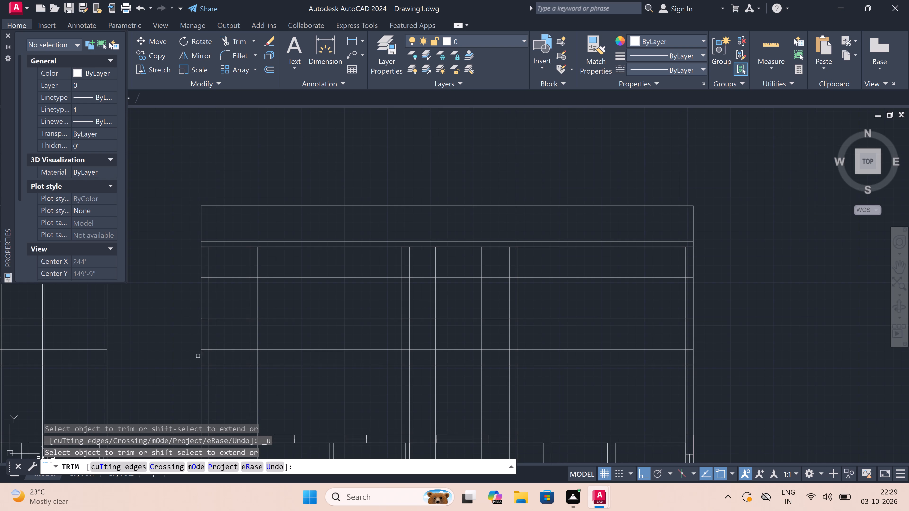
scroll(198, 356, up, 1)
click(210, 358)
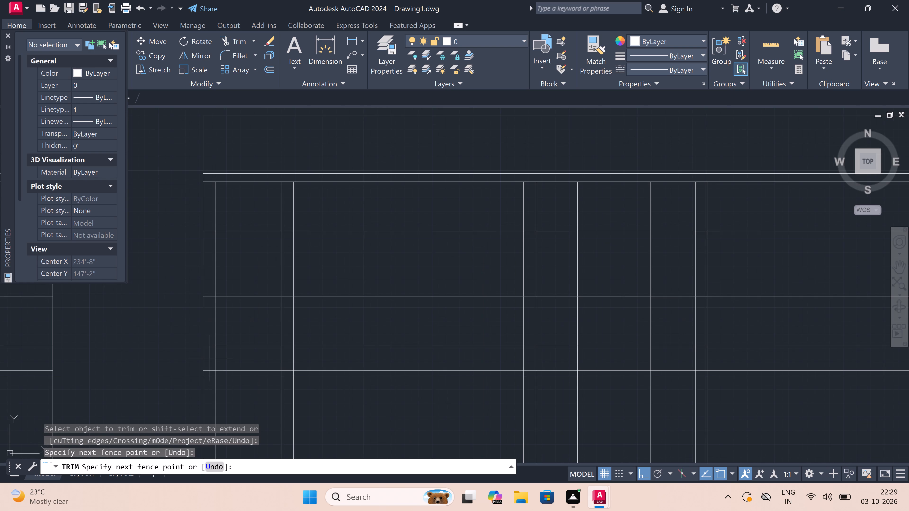
scroll(374, 362, down, 2)
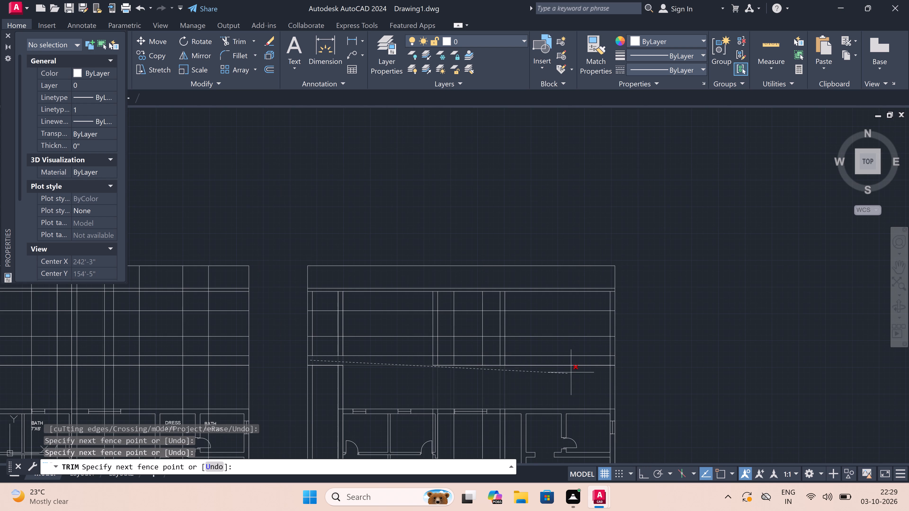
scroll(601, 360, up, 2)
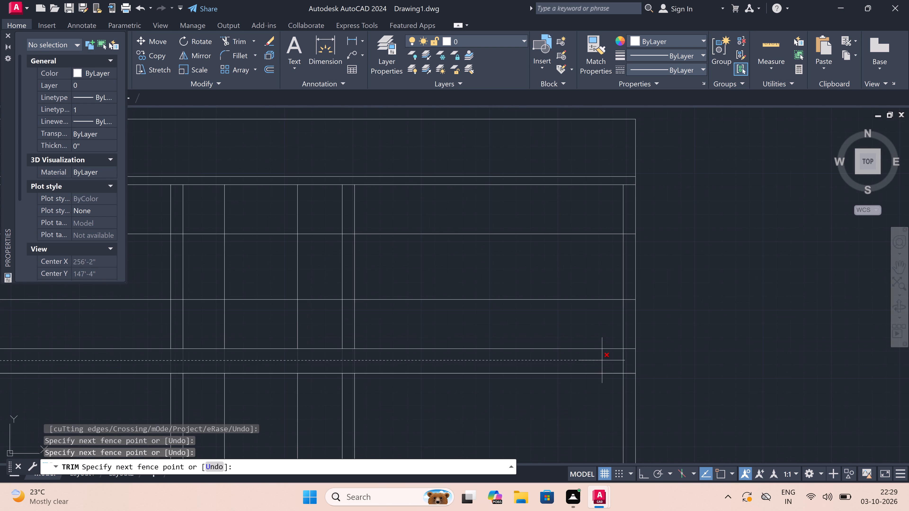
click(627, 364)
scroll(609, 337, down, 3)
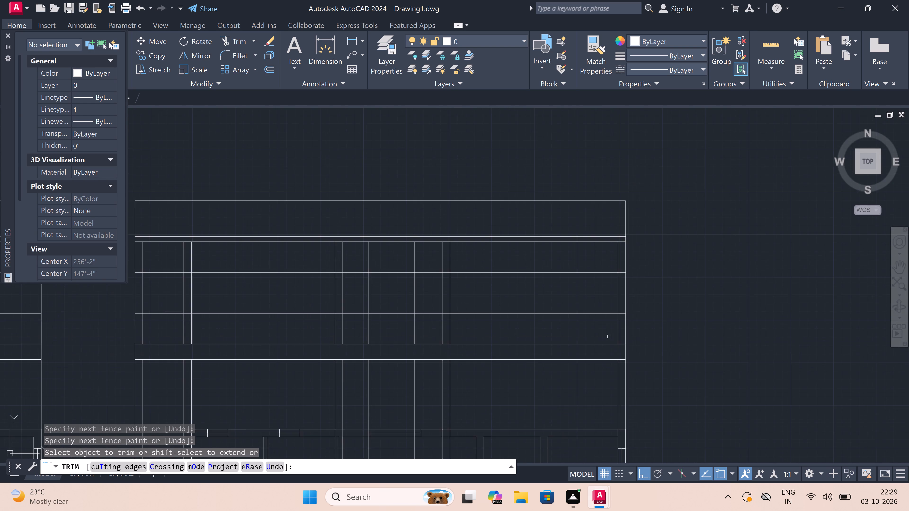
Trim all the vertical projection lines between the lowest level line and the top of the unlabelled plan.
scroll(624, 355, up, 1)
click(624, 355)
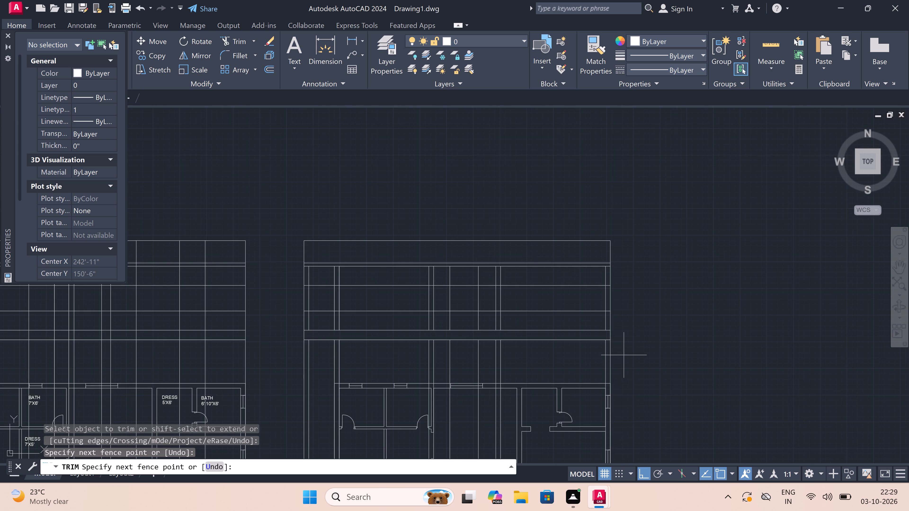
click(281, 359)
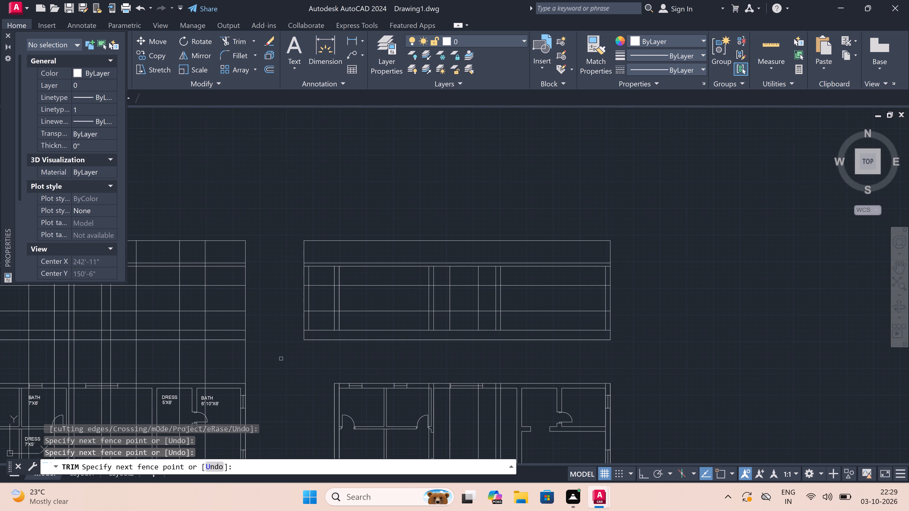
Trim the two intermediate level lines out of the leftmost wall thickness in the section above the unlabelled plan.
scroll(293, 286, up, 2)
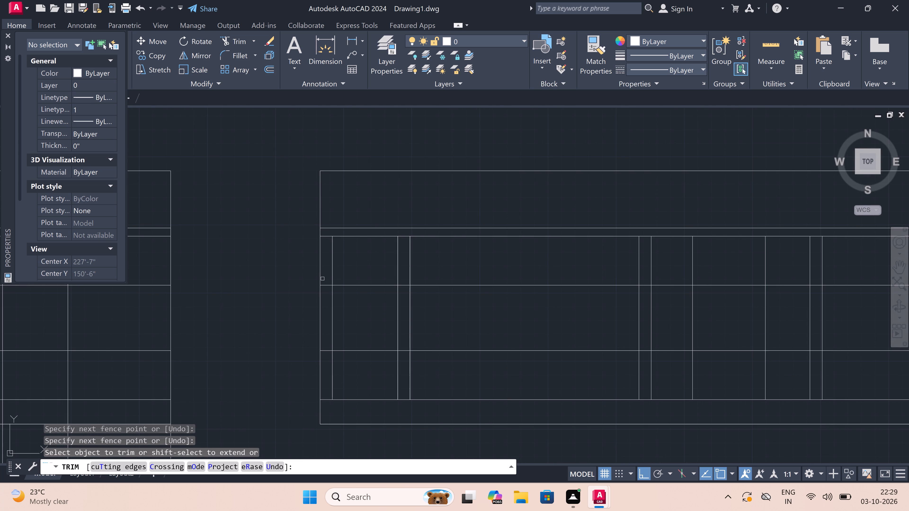
double_click(324, 277)
click(327, 381)
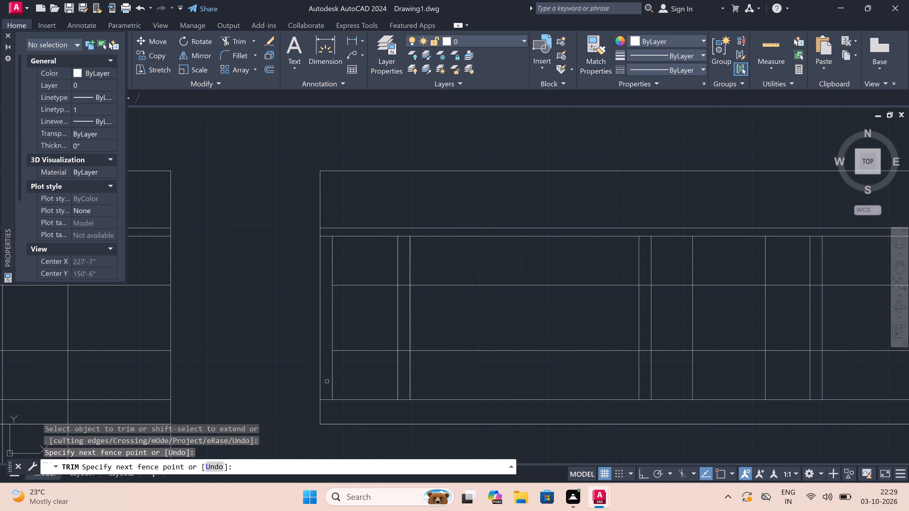
Trim the two intermediate level lines across the narrow bay beside the leftmost wall and through the second wall.
scroll(355, 361, down, 4)
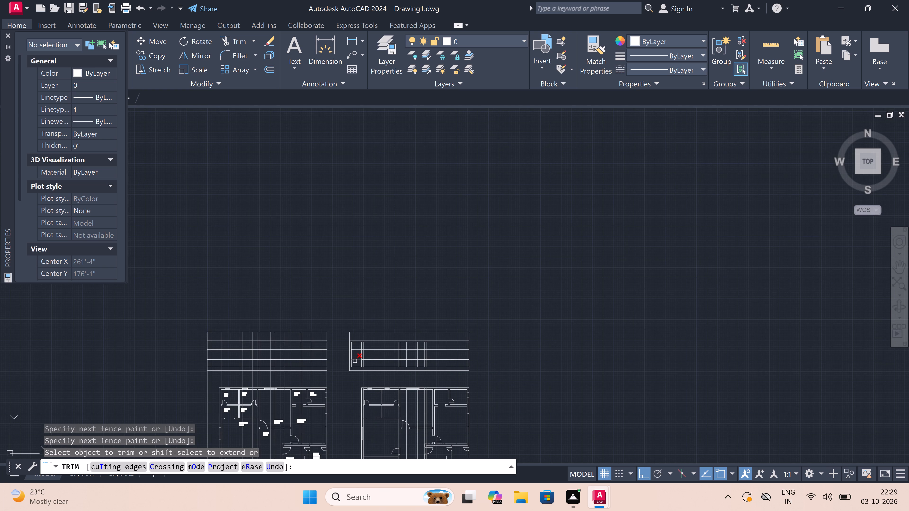
scroll(355, 361, down, 2)
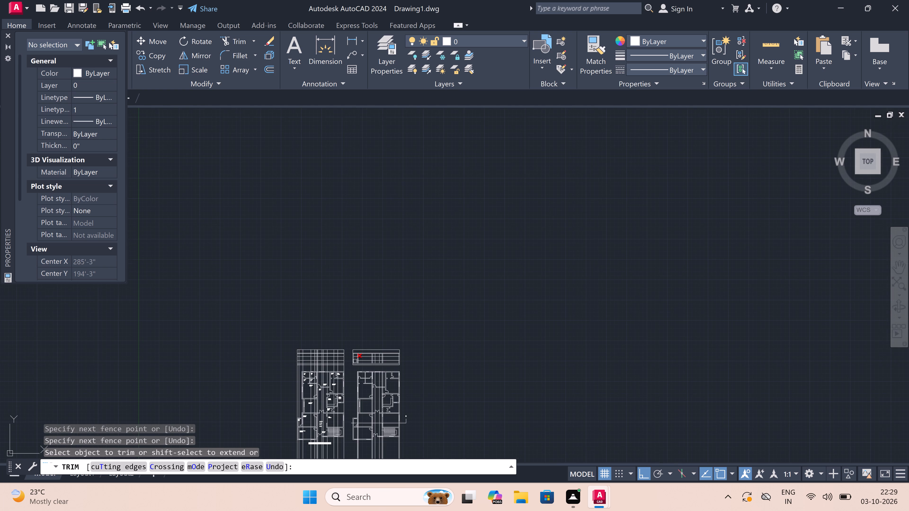
scroll(358, 418, up, 5)
scroll(360, 418, down, 2)
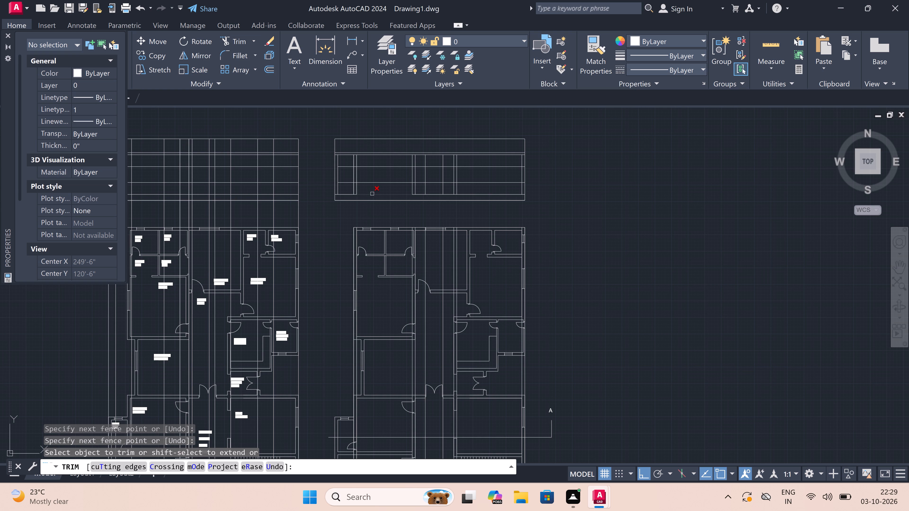
scroll(336, 164, up, 3)
click(366, 166)
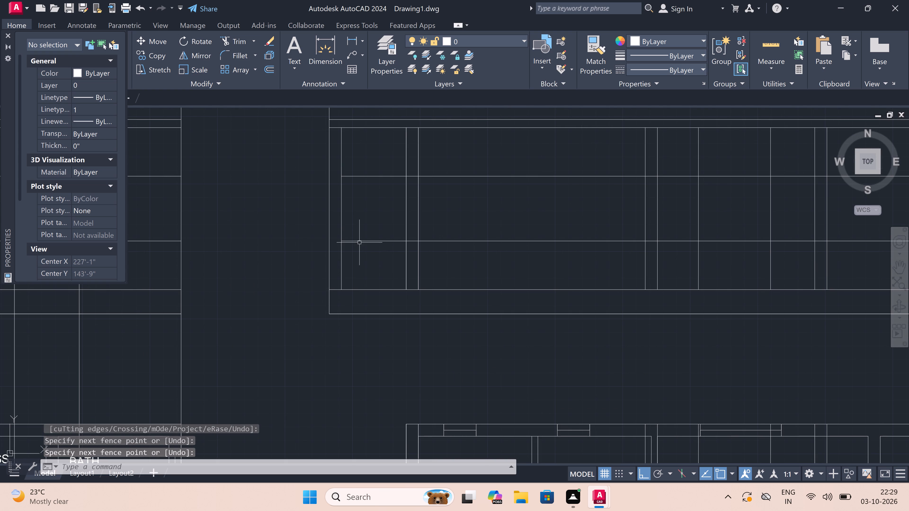
key(space)
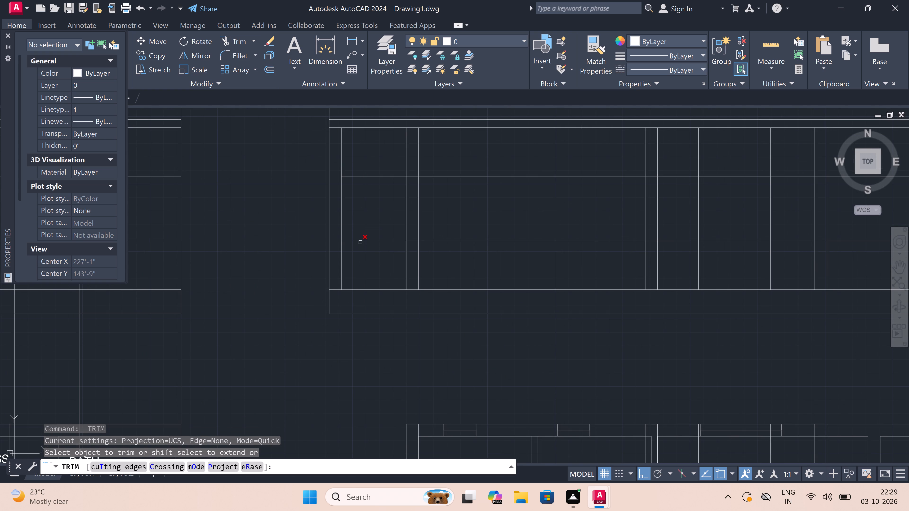
click(375, 247)
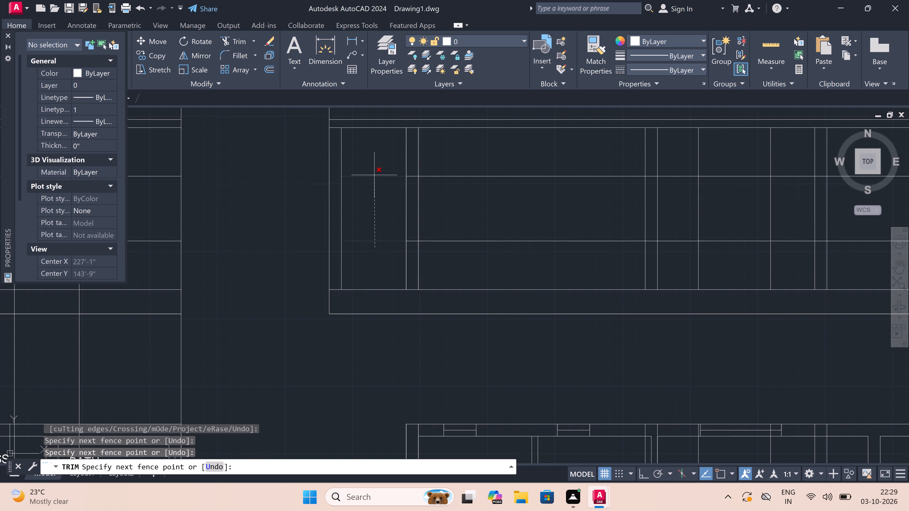
double_click(374, 175)
click(390, 161)
double_click(411, 173)
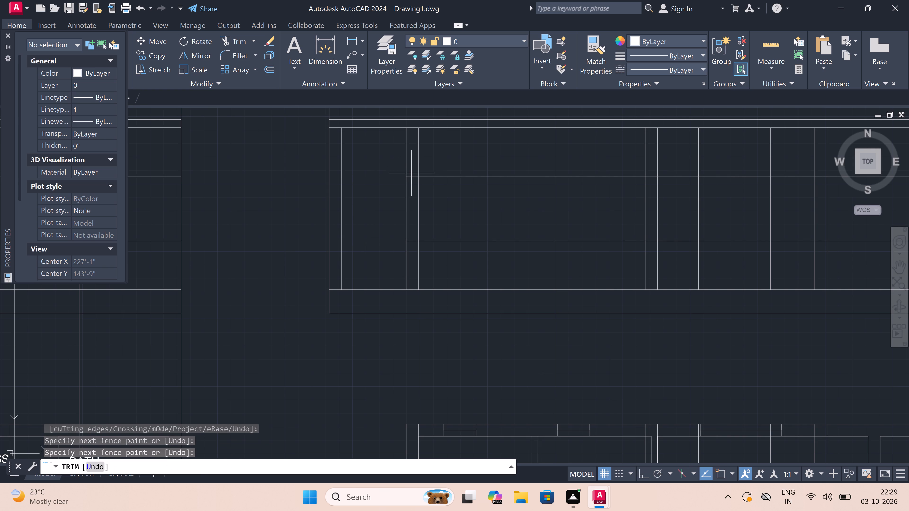
click(412, 249)
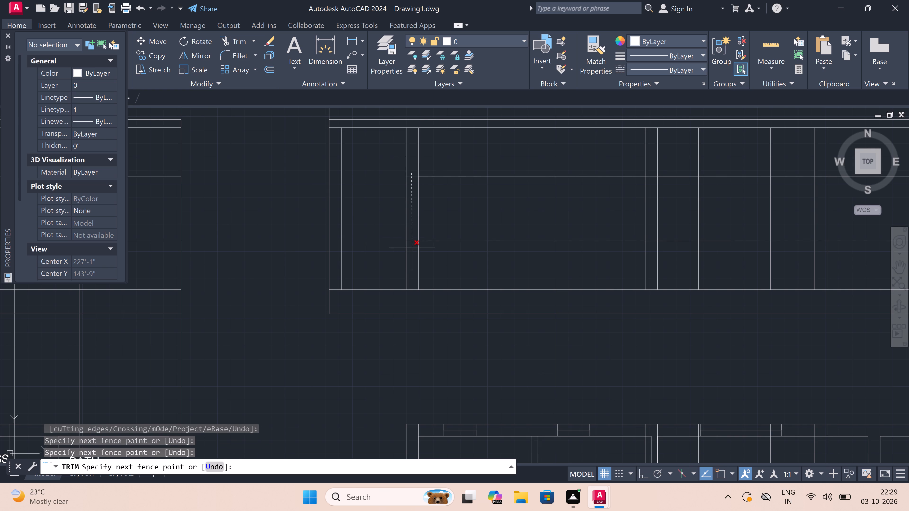
Trim the two intermediate level lines across the wide bay between the second and third walls and through the third wall.
scroll(412, 248, down, 1)
scroll(429, 223, down, 4)
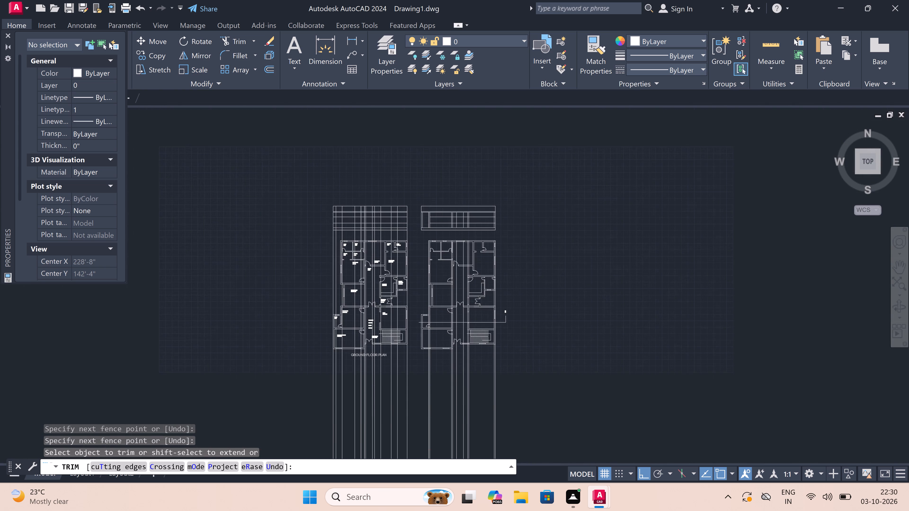
scroll(433, 218, up, 2)
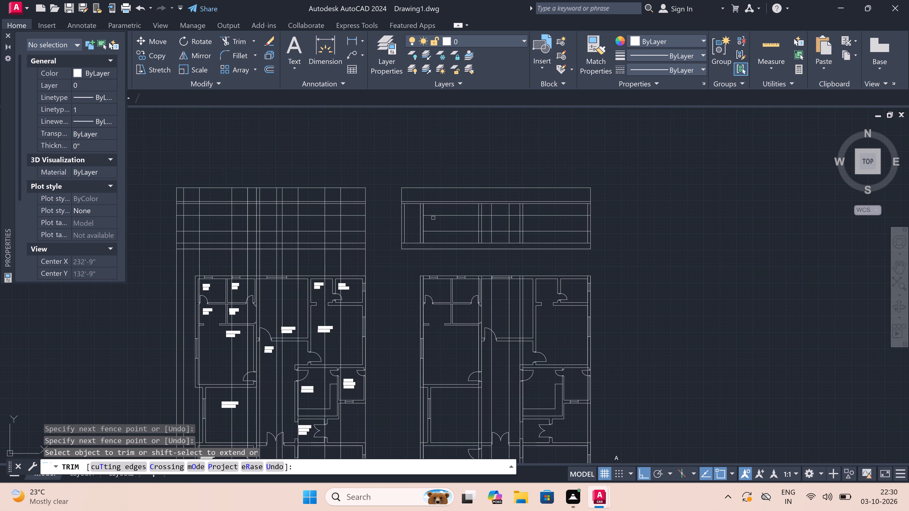
scroll(434, 218, down, 1)
scroll(434, 218, up, 3)
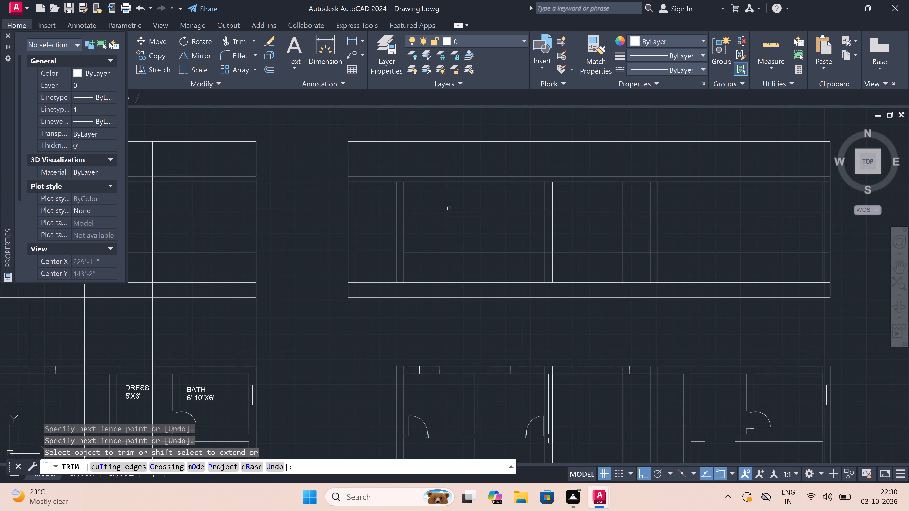
click(450, 203)
click(447, 263)
scroll(448, 260, down, 2)
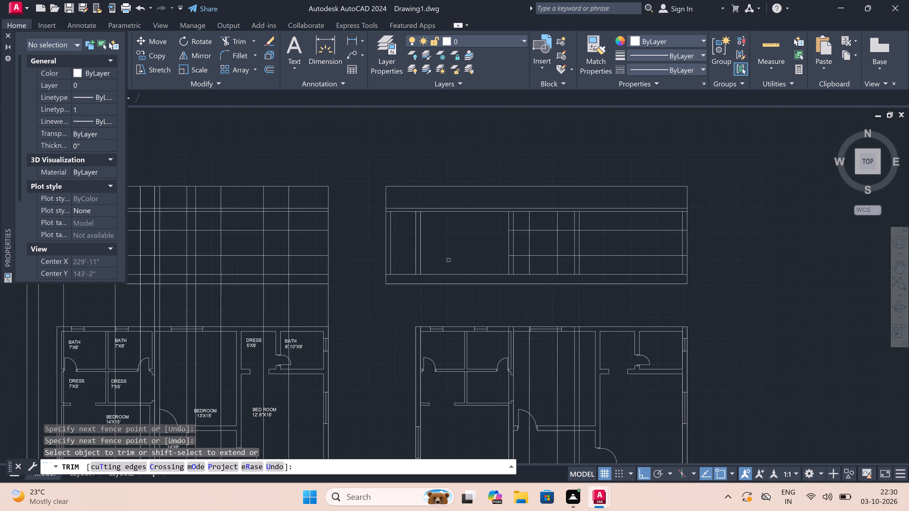
scroll(480, 244, up, 3)
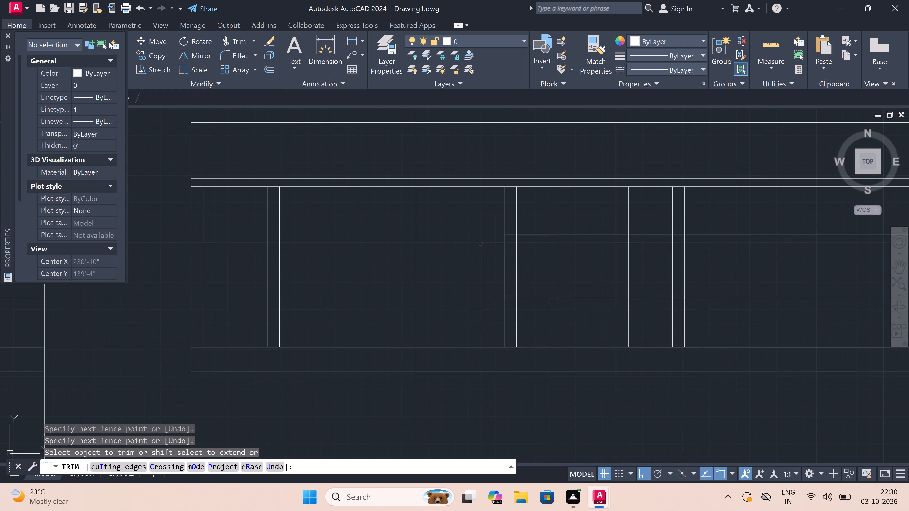
click(509, 227)
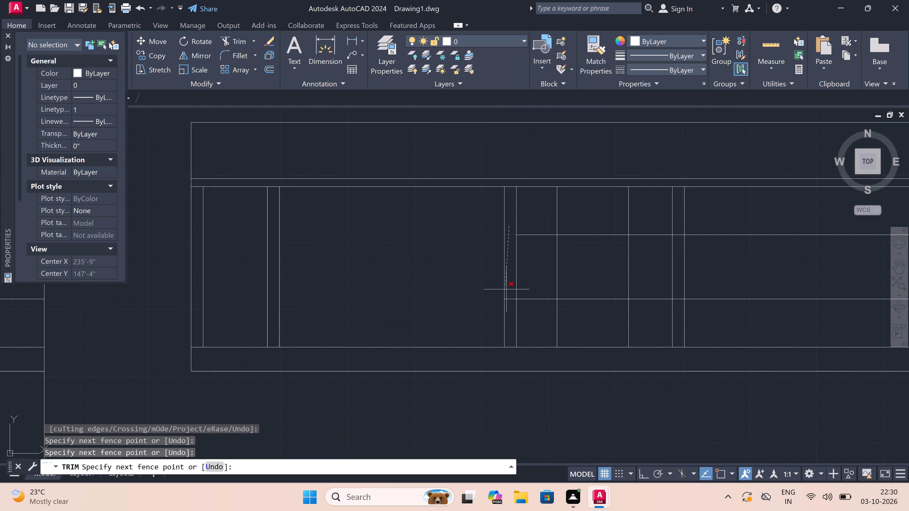
click(509, 306)
Form a door outline between the third and fourth walls by trimming the level lines beside and inside it and the verticals above its head.
scroll(495, 246, down, 5)
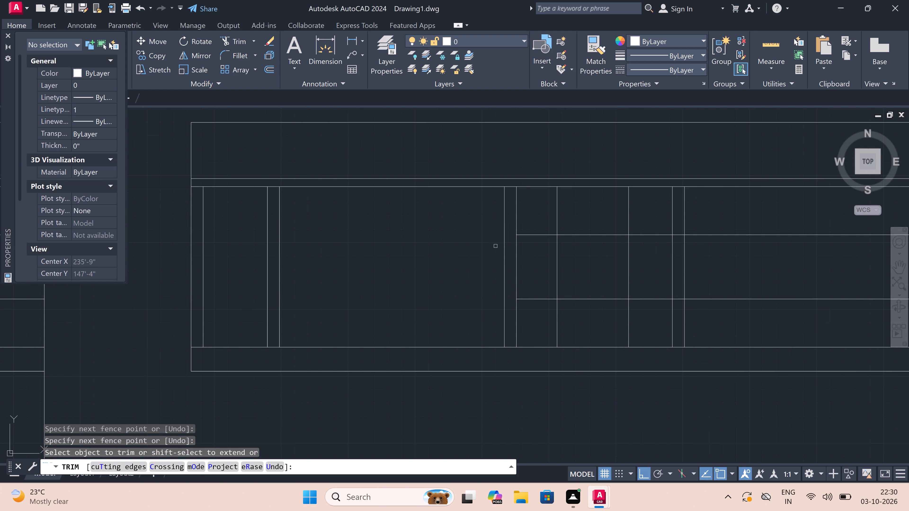
scroll(509, 254, up, 4)
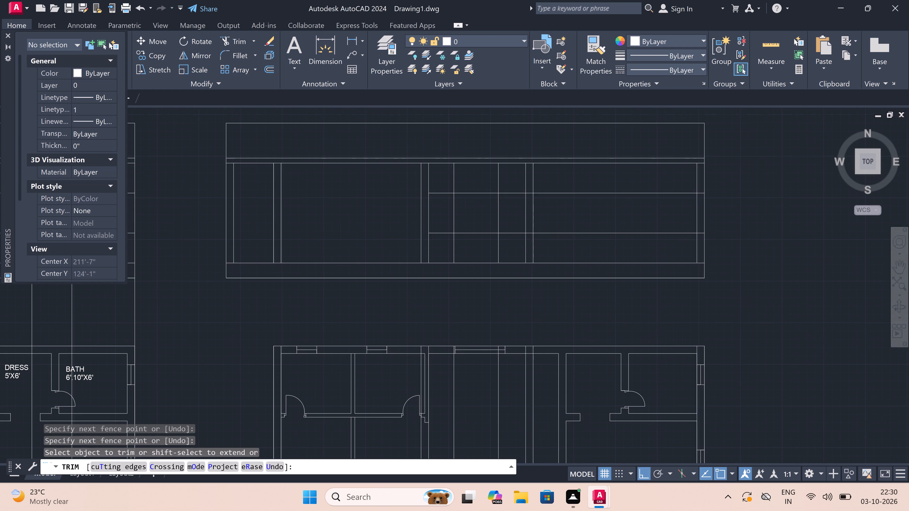
click(443, 185)
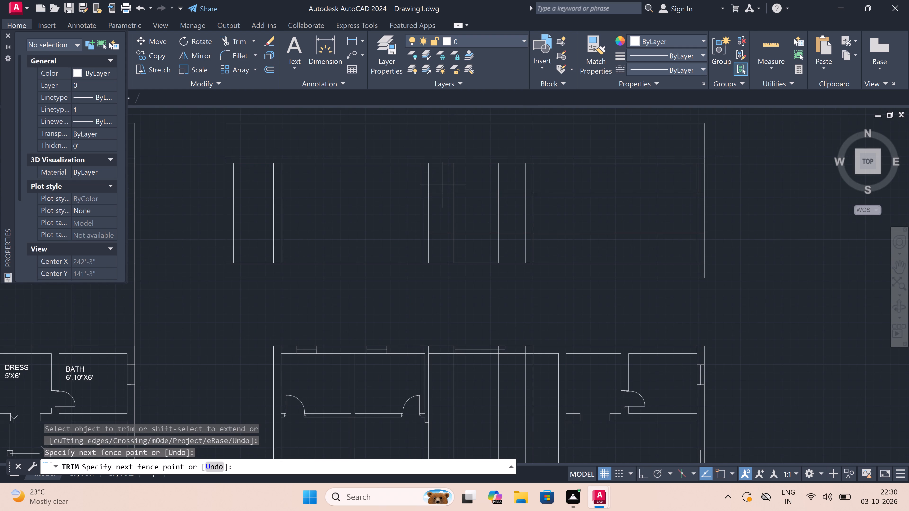
click(445, 243)
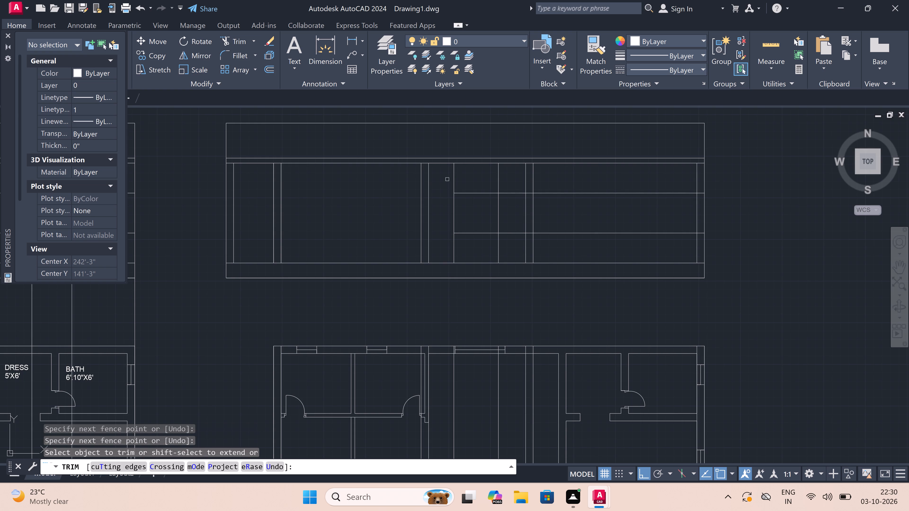
click(447, 179)
double_click(504, 183)
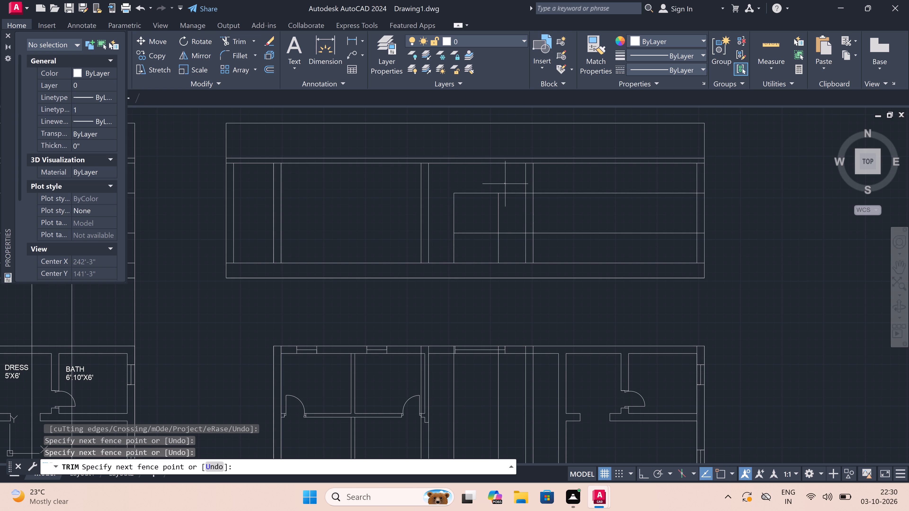
triple_click(508, 253)
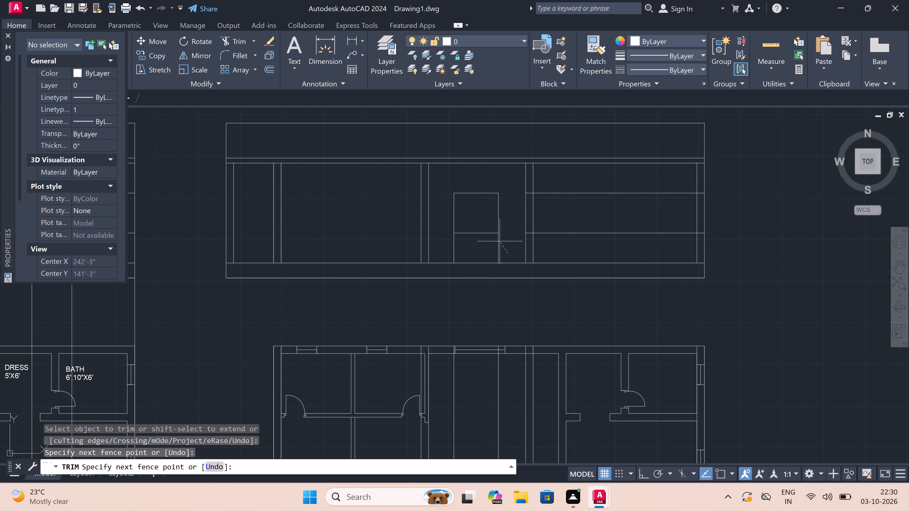
click(512, 238)
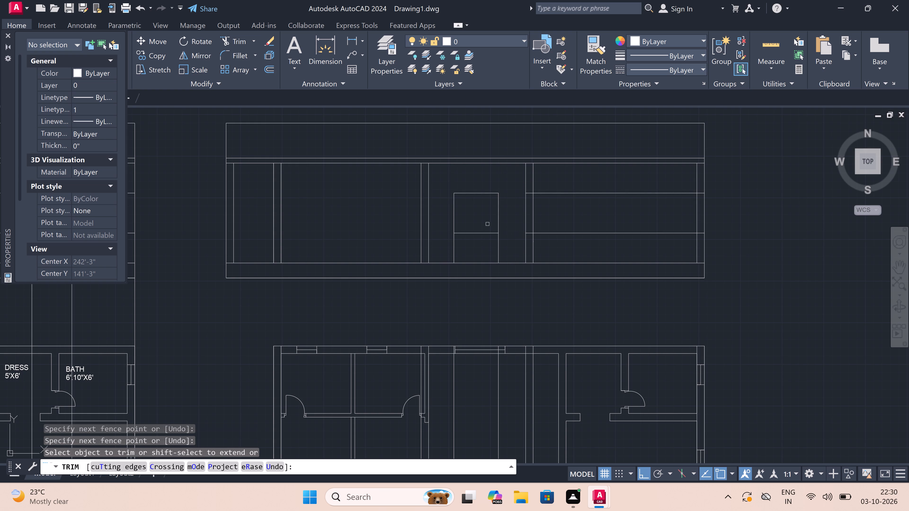
click(477, 225)
click(474, 242)
scroll(482, 221, down, 1)
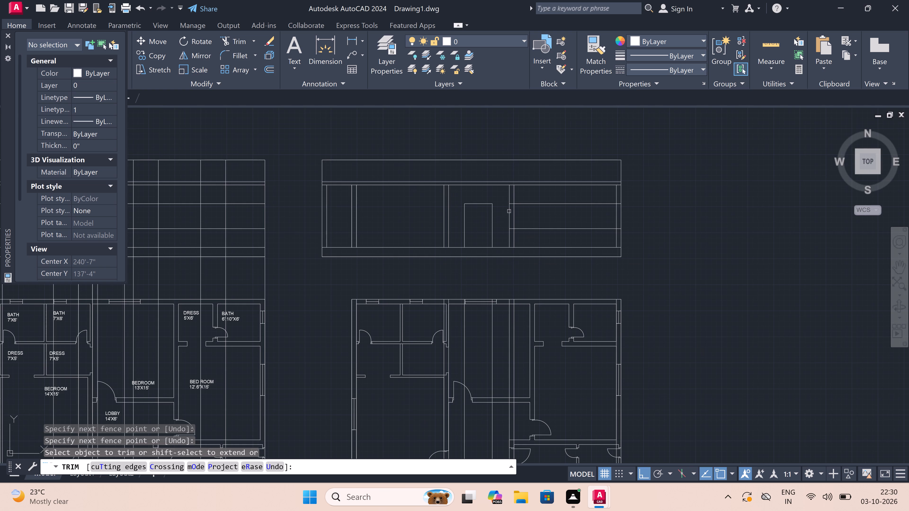
scroll(508, 205, up, 3)
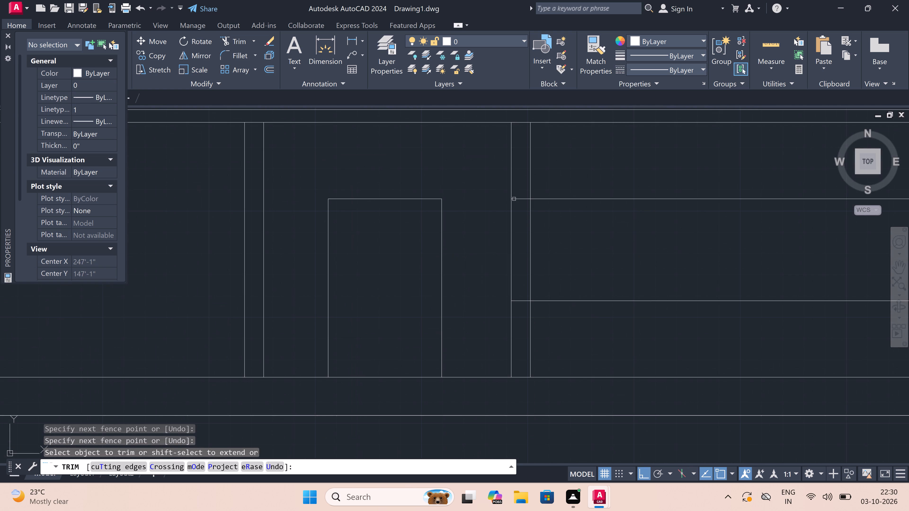
Trim the two intermediate level lines out of the fourth wall, the last bay and the rightmost wall of the section.
double_click(522, 185)
click(515, 322)
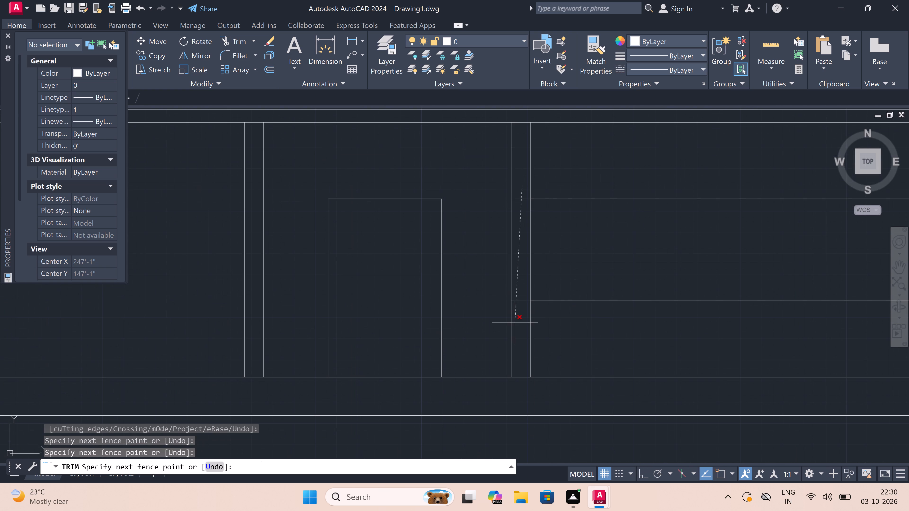
scroll(509, 251, down, 5)
scroll(539, 258, up, 1)
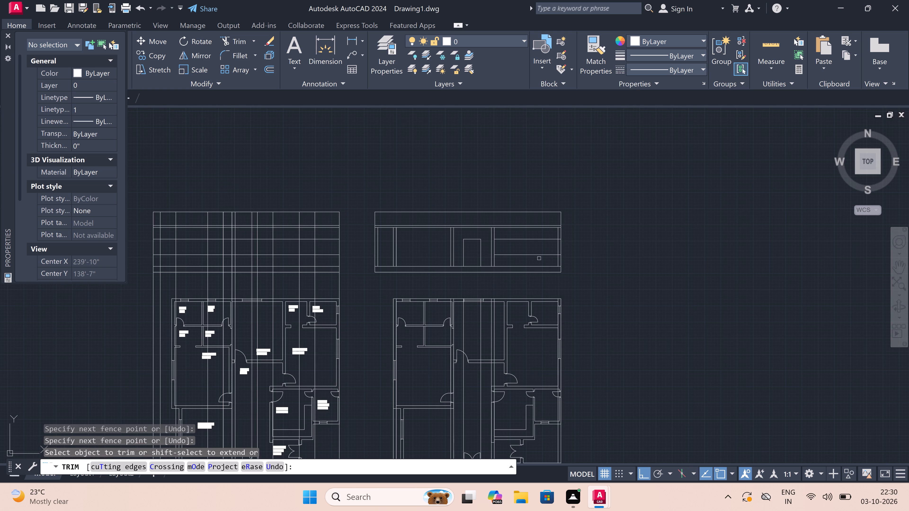
click(539, 257)
double_click(536, 231)
scroll(548, 240, up, 4)
click(618, 212)
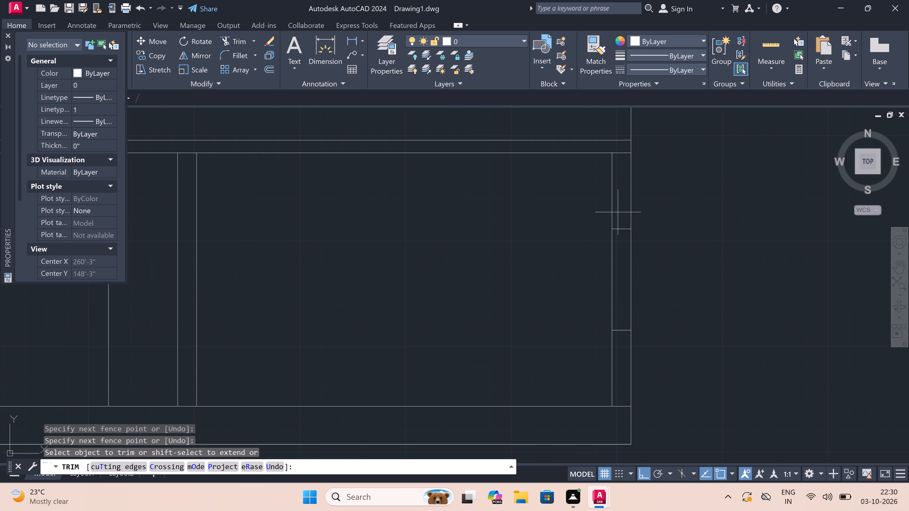
double_click(618, 359)
Trim all inner verticals out of the top band of the elevation above the ground floor plan.
scroll(520, 267, down, 5)
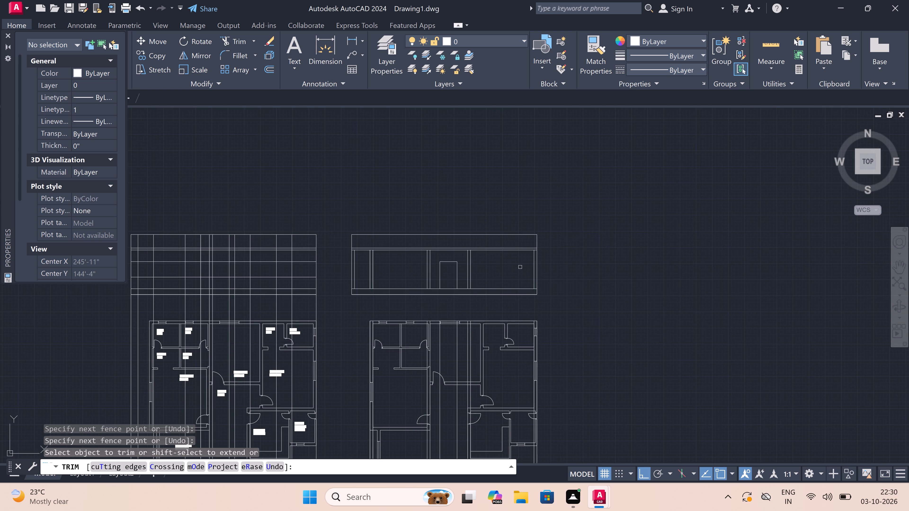
scroll(520, 267, down, 2)
scroll(504, 357, up, 1)
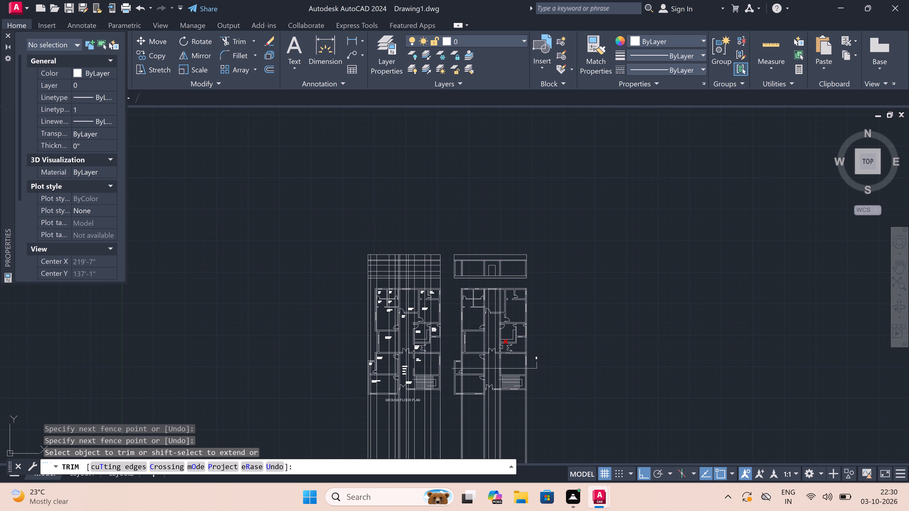
scroll(503, 357, up, 2)
scroll(504, 343, down, 3)
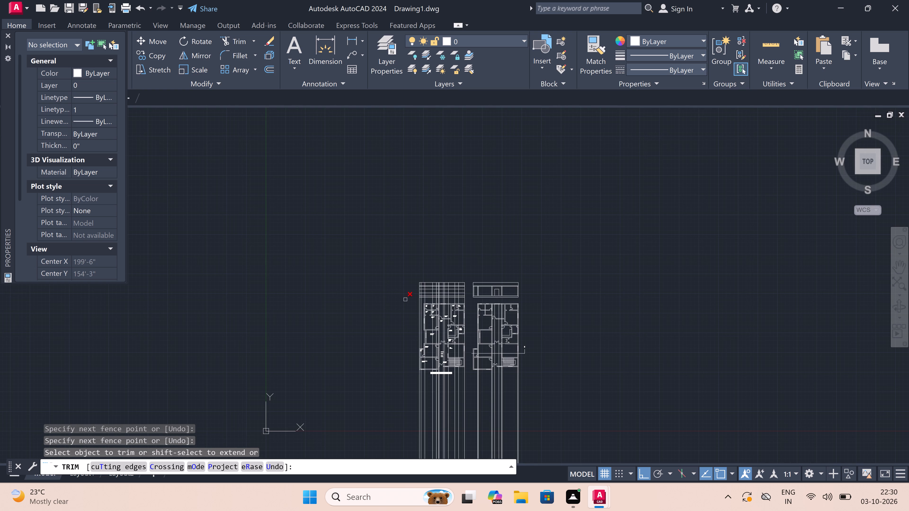
scroll(452, 286, up, 1)
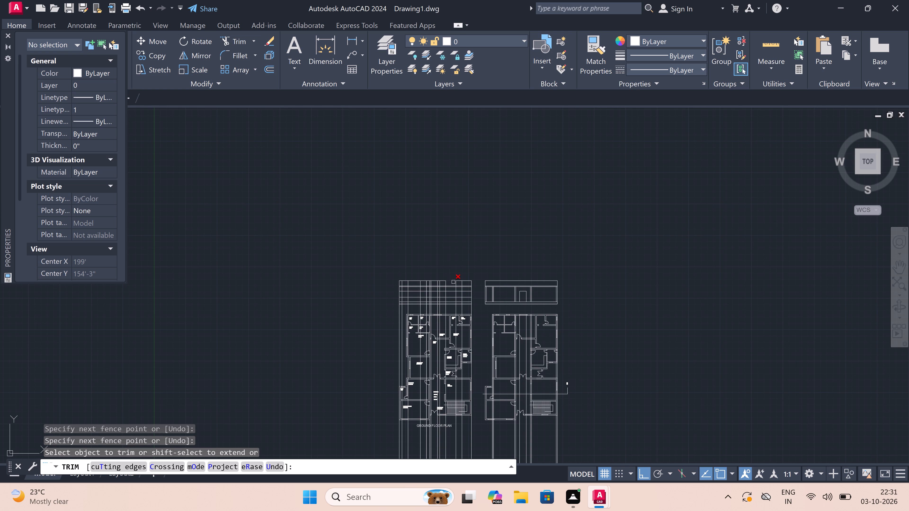
scroll(444, 281, up, 4)
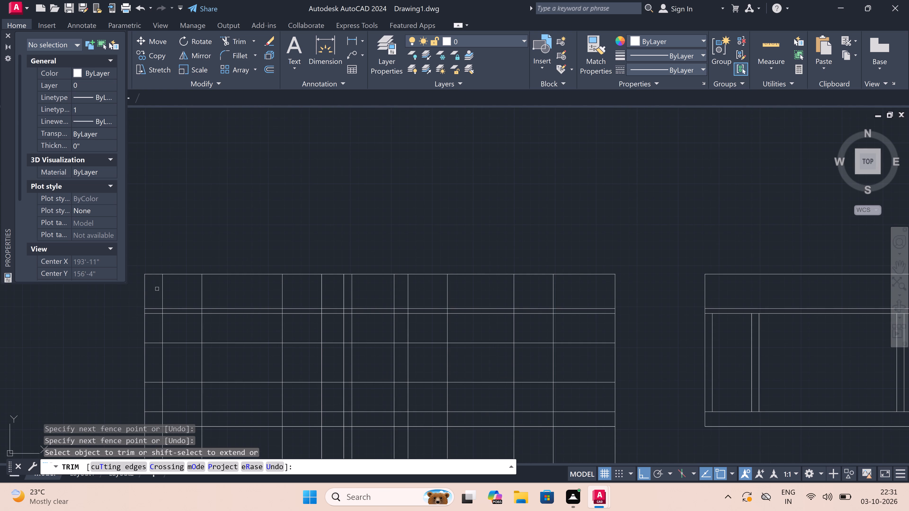
click(157, 289)
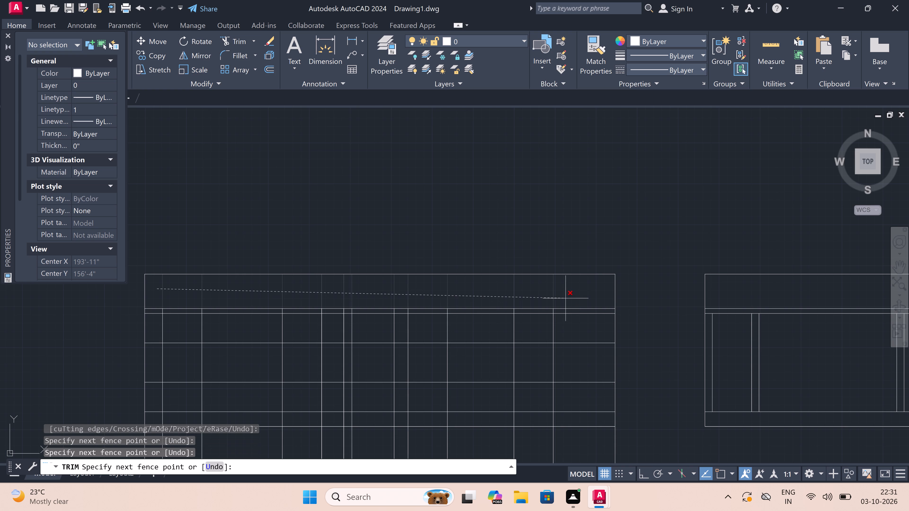
click(566, 298)
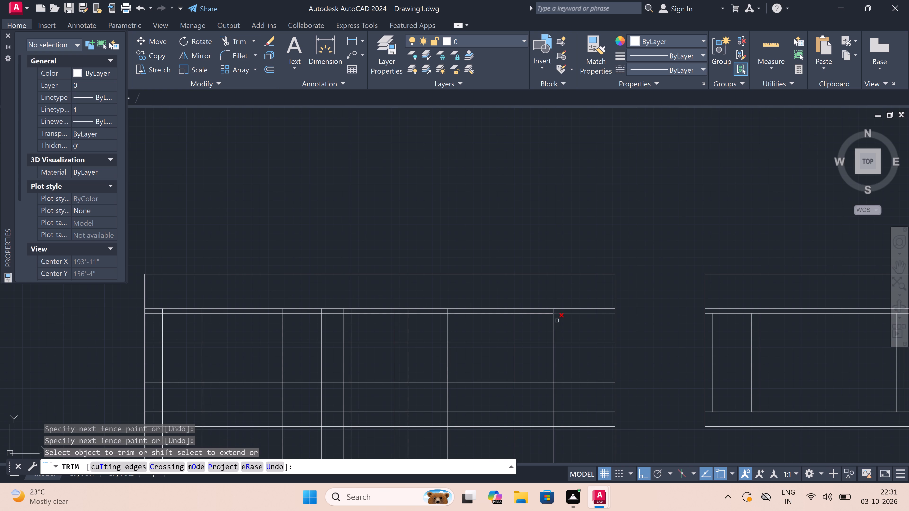
Trim the inner verticals out of the thin slab strip directly below the elevation's top band.
scroll(554, 326, up, 2)
scroll(575, 290, up, 3)
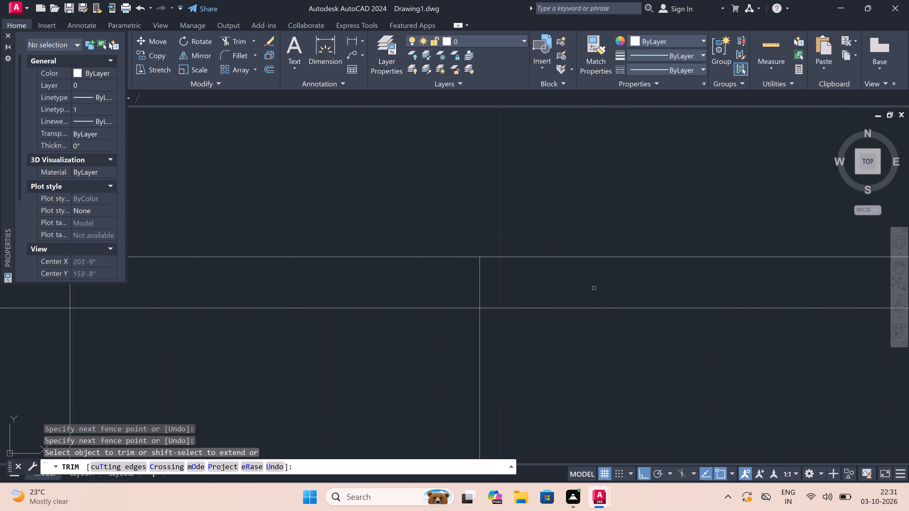
click(633, 283)
scroll(394, 288, down, 8)
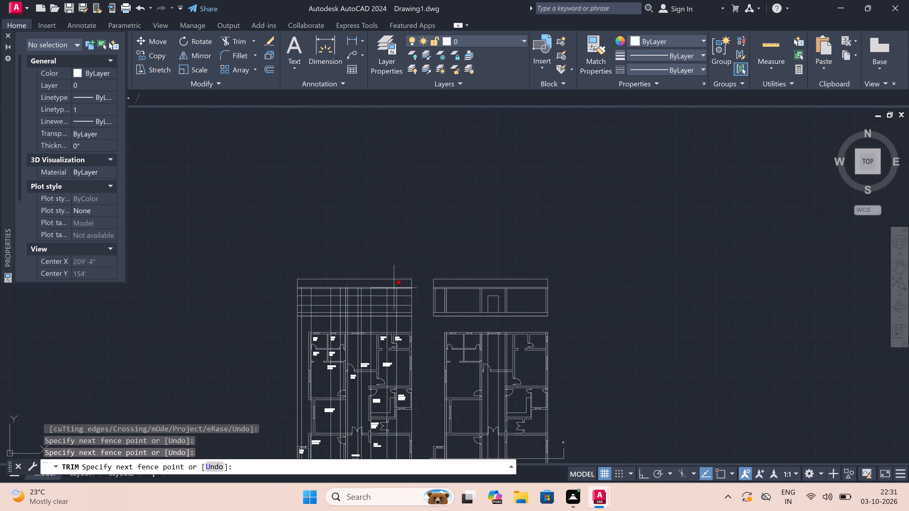
scroll(222, 298, up, 4)
scroll(495, 260, down, 5)
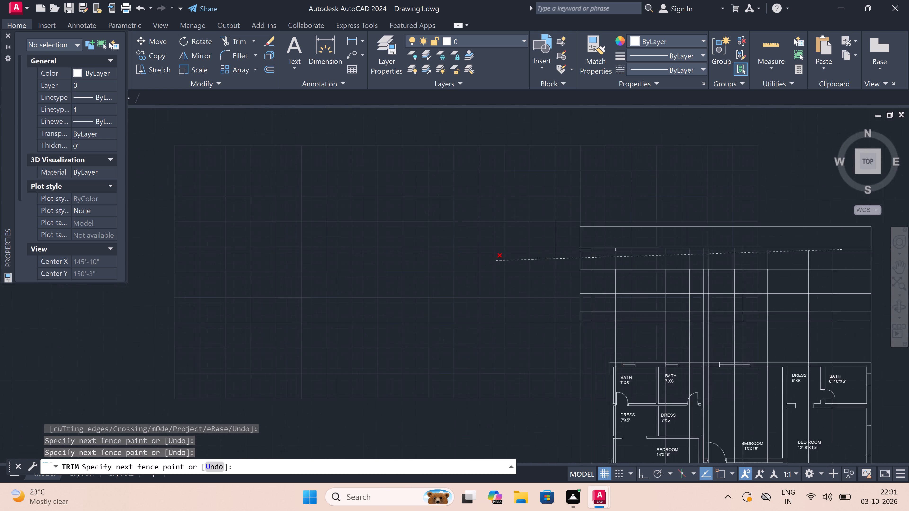
scroll(528, 259, up, 5)
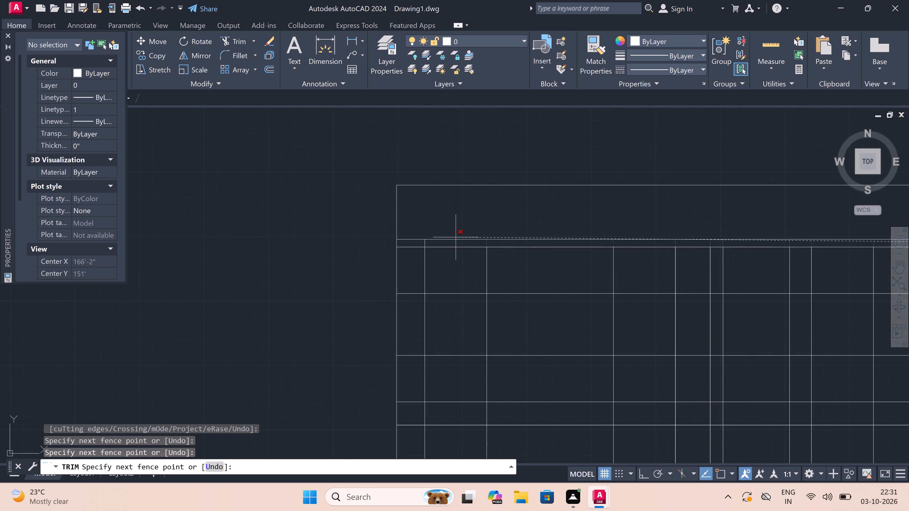
scroll(423, 238, up, 5)
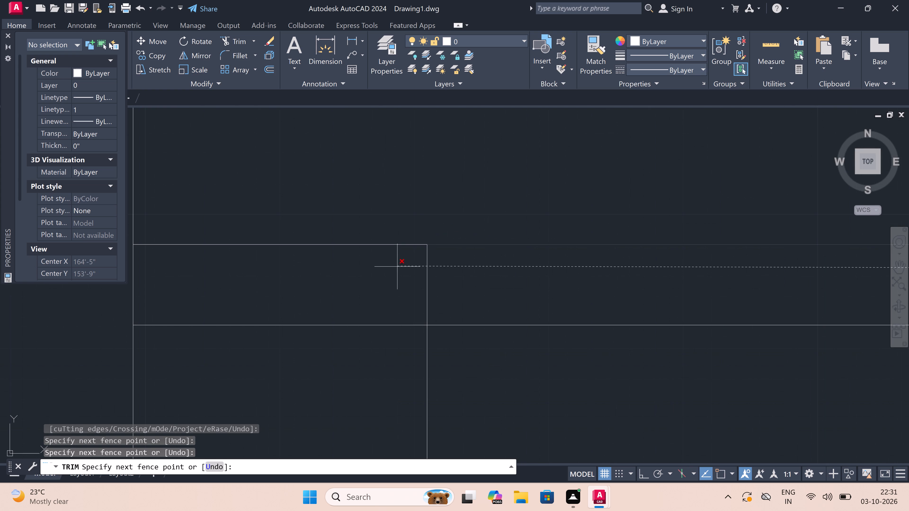
triple_click(391, 274)
scroll(391, 274, down, 5)
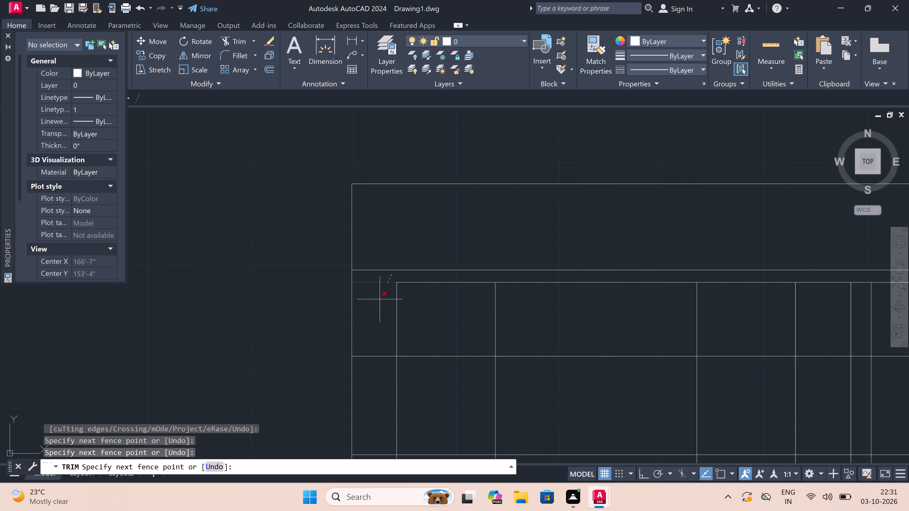
scroll(375, 277, up, 2)
click(375, 277)
Trim the two intermediate level lines between the elevation's left edge and its first inner vertical.
scroll(375, 277, down, 3)
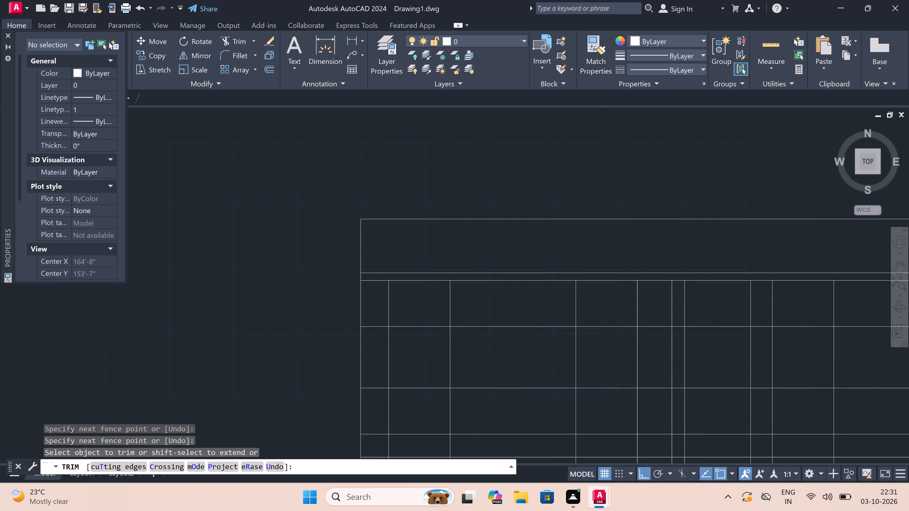
scroll(372, 300, down, 2)
double_click(372, 300)
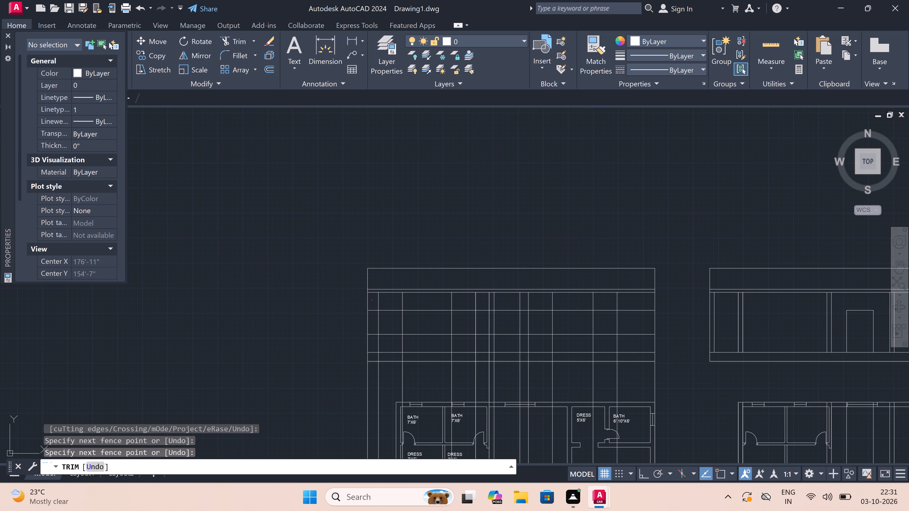
scroll(370, 340, up, 4)
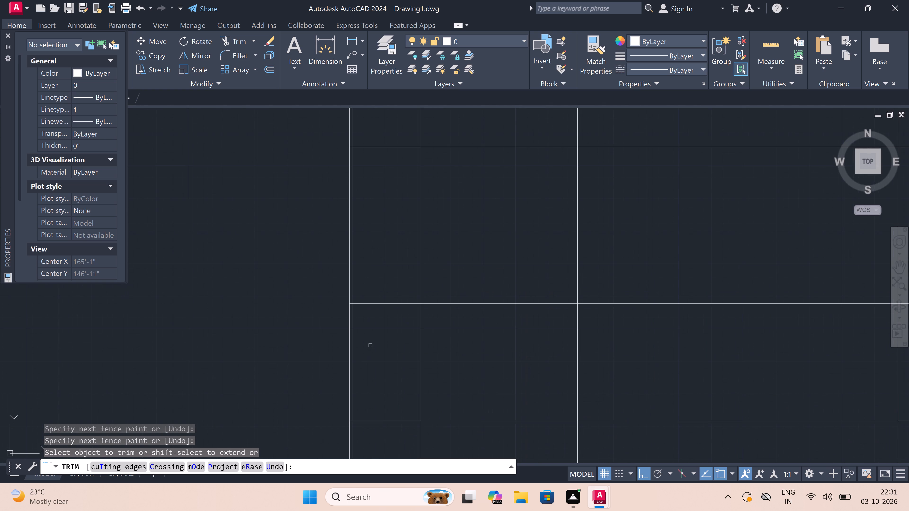
click(370, 345)
scroll(384, 237, down, 4)
scroll(386, 203, up, 4)
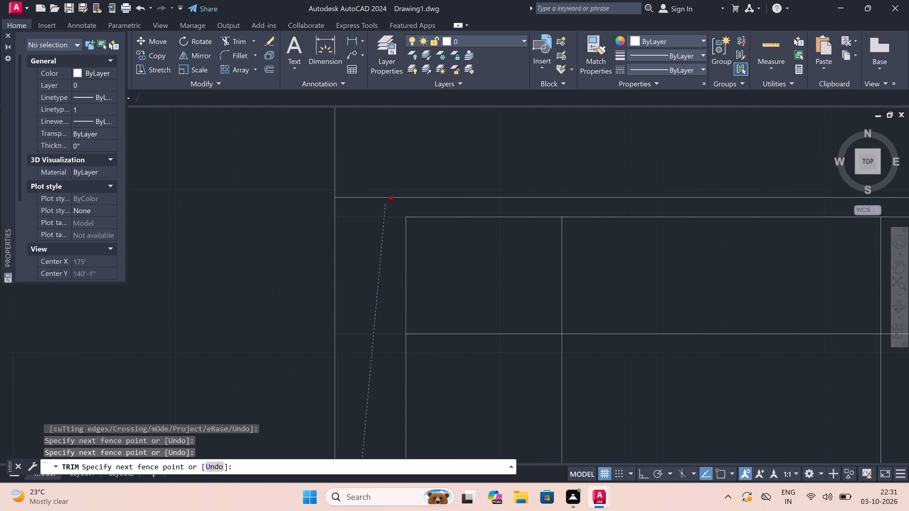
click(367, 273)
Form the first window outline by trimming its verticals above the head and below the sill, and the level lines up to the next vertical.
click(375, 268)
drag(375, 268, 378, 268)
double_click(610, 280)
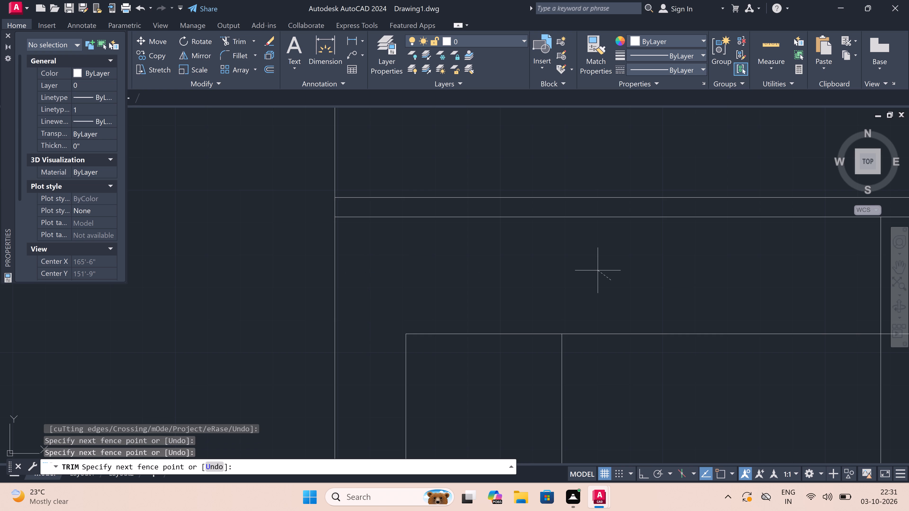
click(504, 266)
key(Escape)
scroll(504, 266, down, 3)
key(space)
double_click(546, 276)
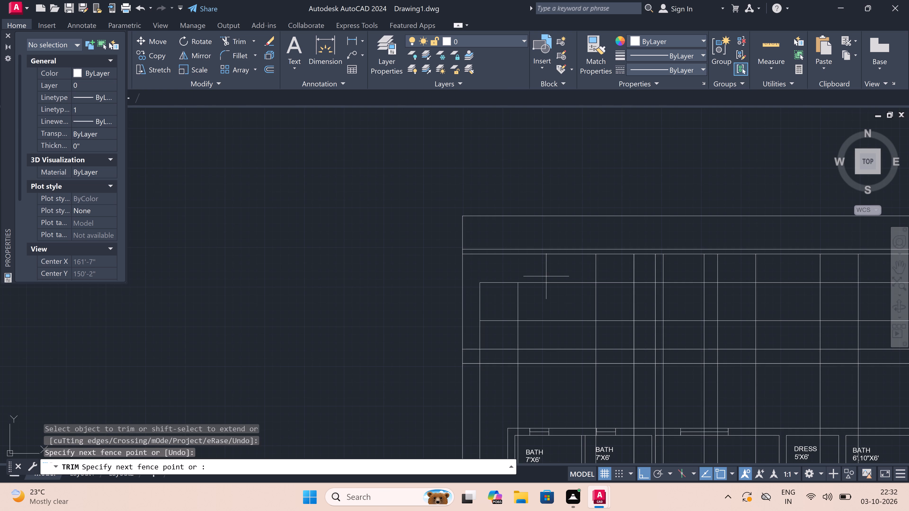
triple_click(530, 344)
double_click(530, 344)
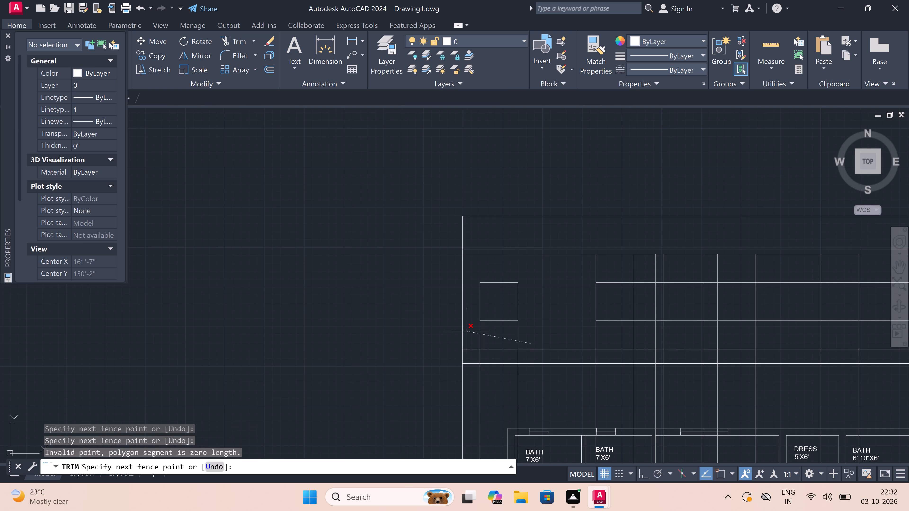
double_click(466, 331)
Form the second window outline by trimming the level lines on its far side and its verticals below the sill and above the head.
scroll(466, 331, down, 3)
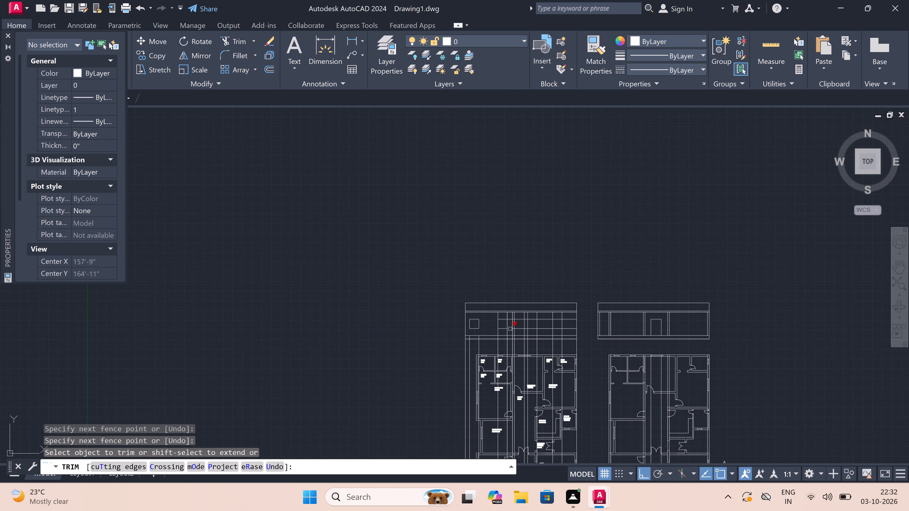
scroll(510, 329, down, 1)
scroll(510, 328, up, 4)
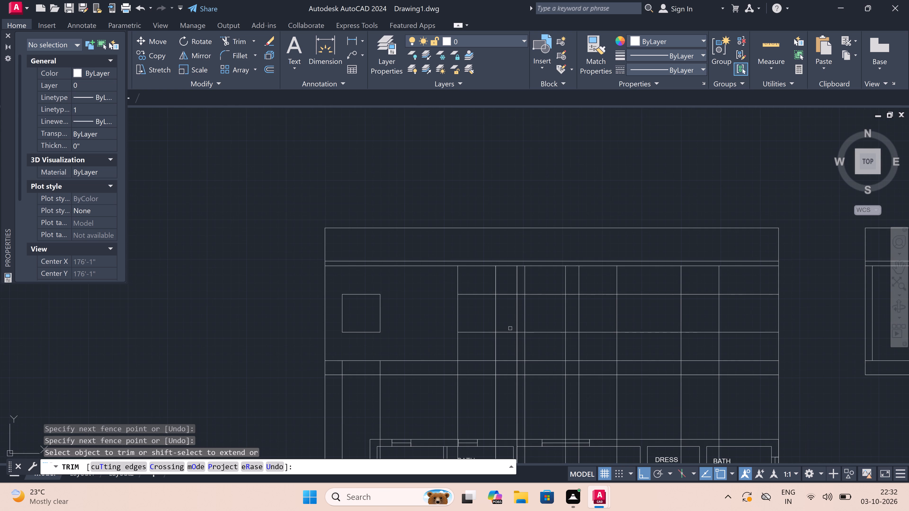
double_click(505, 289)
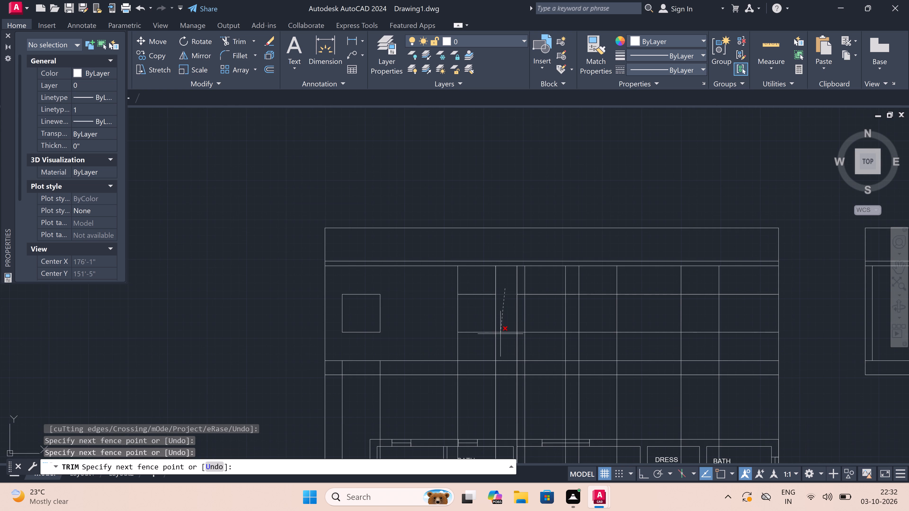
double_click(500, 338)
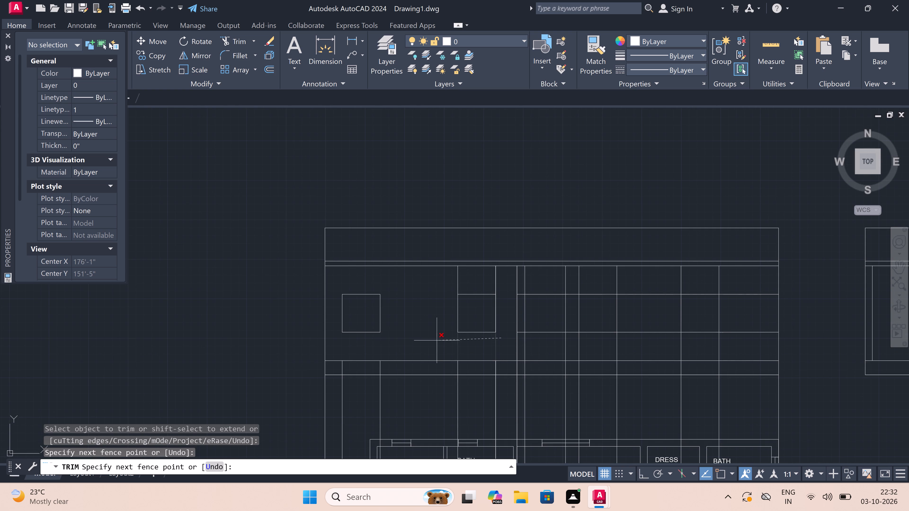
double_click(437, 340)
double_click(443, 289)
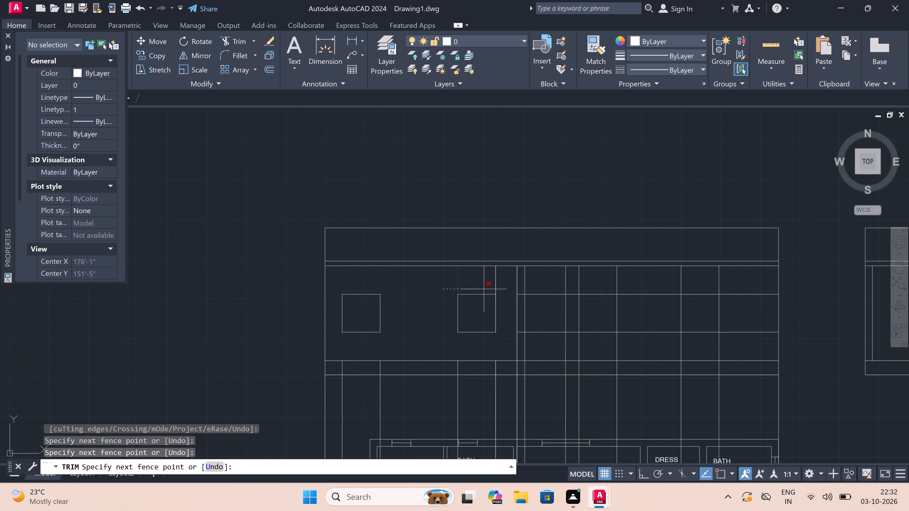
double_click(495, 288)
scroll(495, 288, down, 1)
triple_click(495, 288)
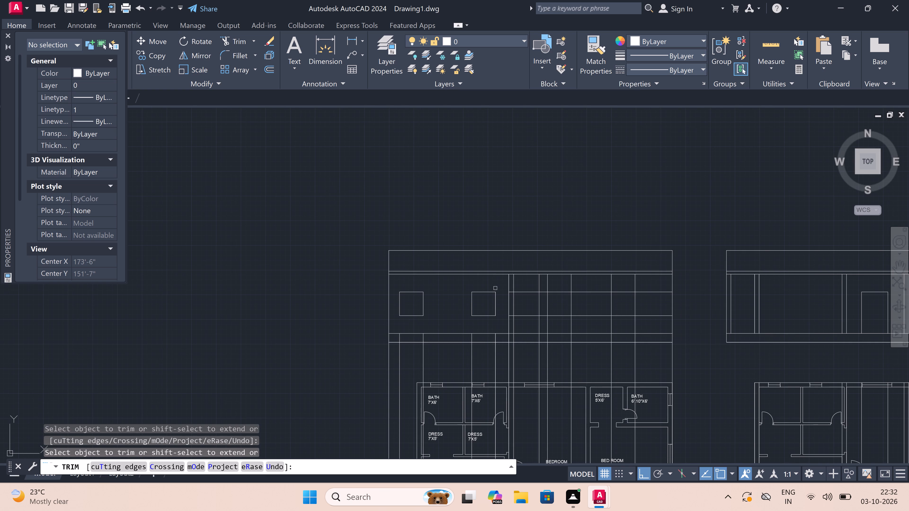
click(495, 288)
Trim the two intermediate level lines out of the narrow wall strip just right of the second window.
scroll(495, 287, down, 4)
scroll(495, 287, up, 2)
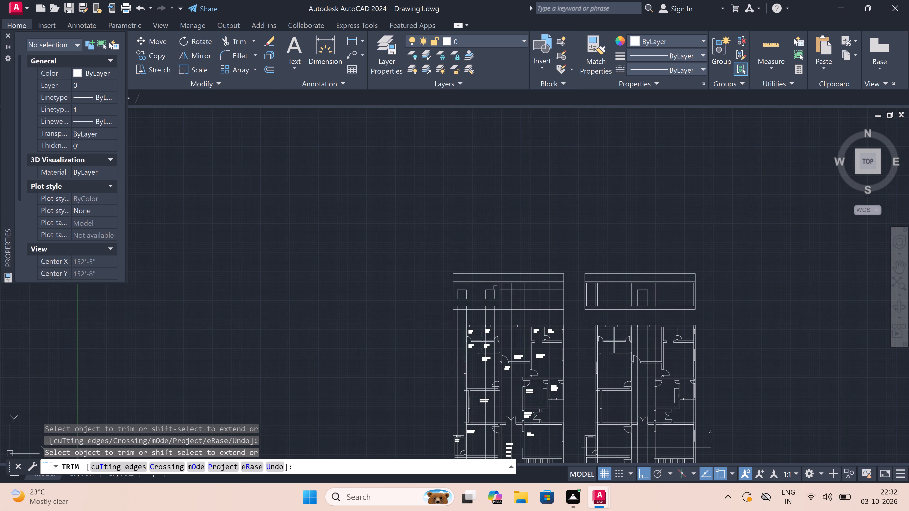
scroll(495, 287, down, 1)
scroll(496, 288, up, 4)
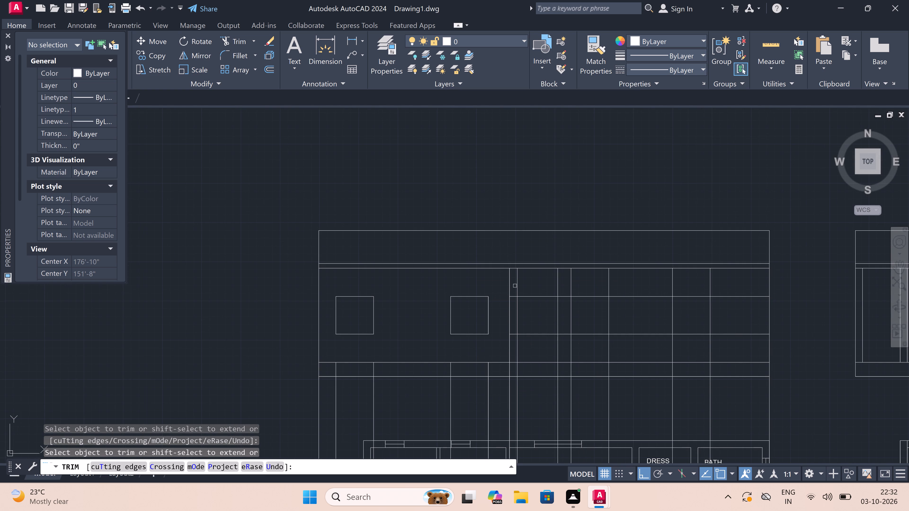
click(513, 285)
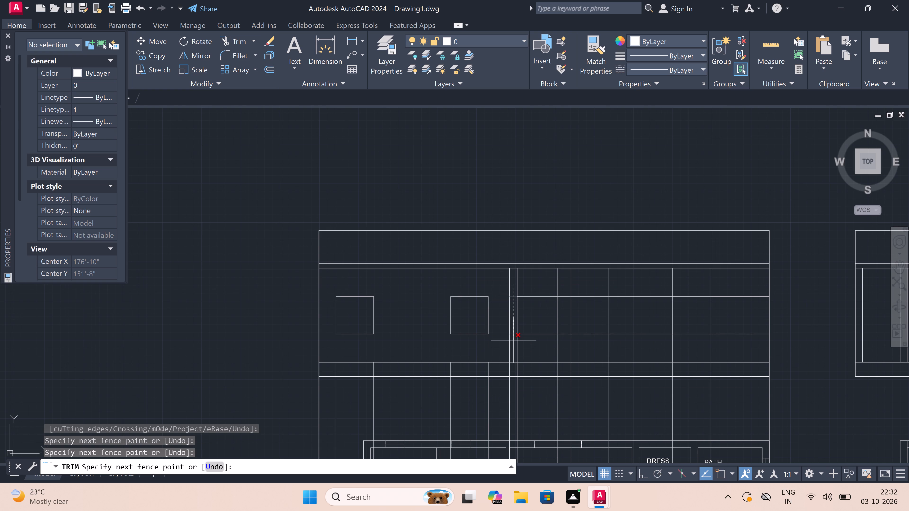
click(513, 340)
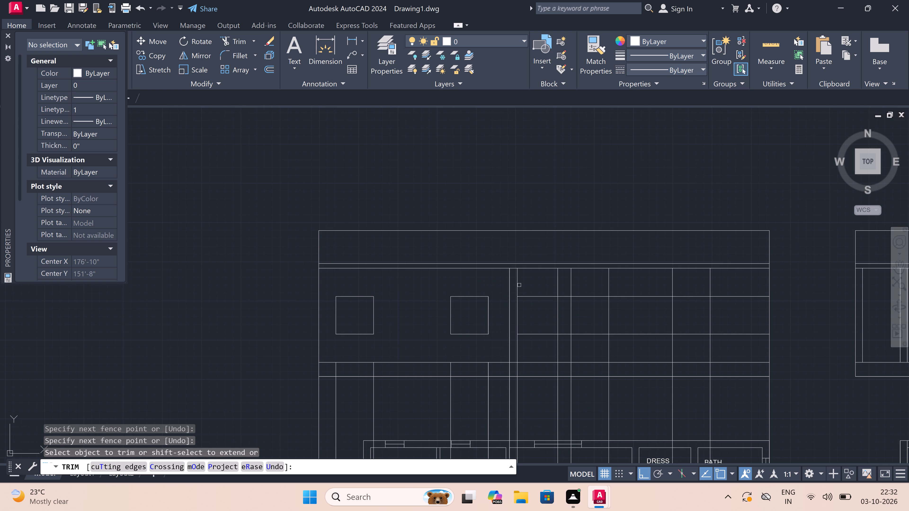
Form the door outline beside the second window by trimming its verticals above the head, the level lines beyond it, and the sill line inside.
click(519, 285)
click(559, 285)
double_click(548, 282)
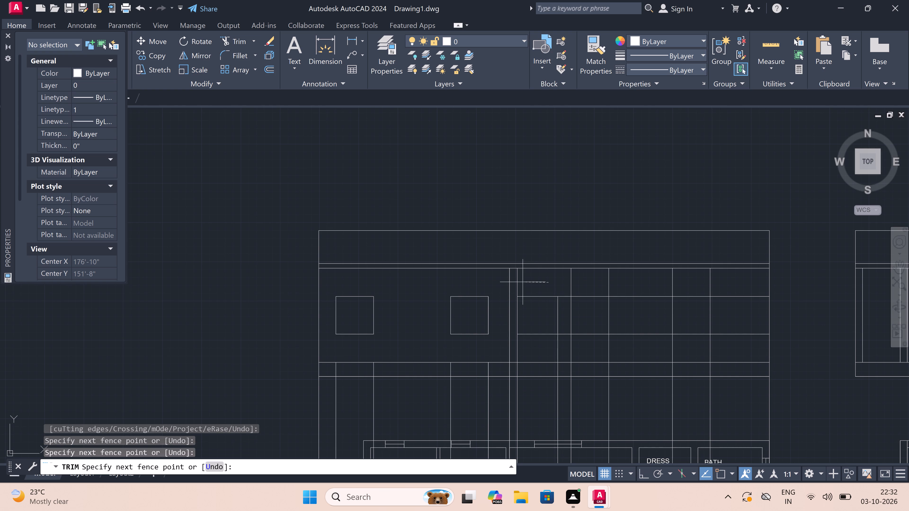
double_click(516, 281)
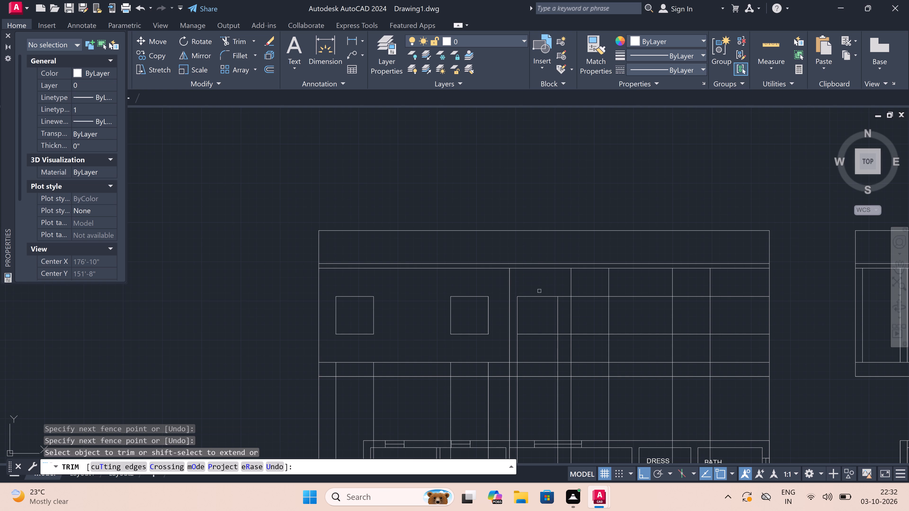
scroll(555, 290, up, 1)
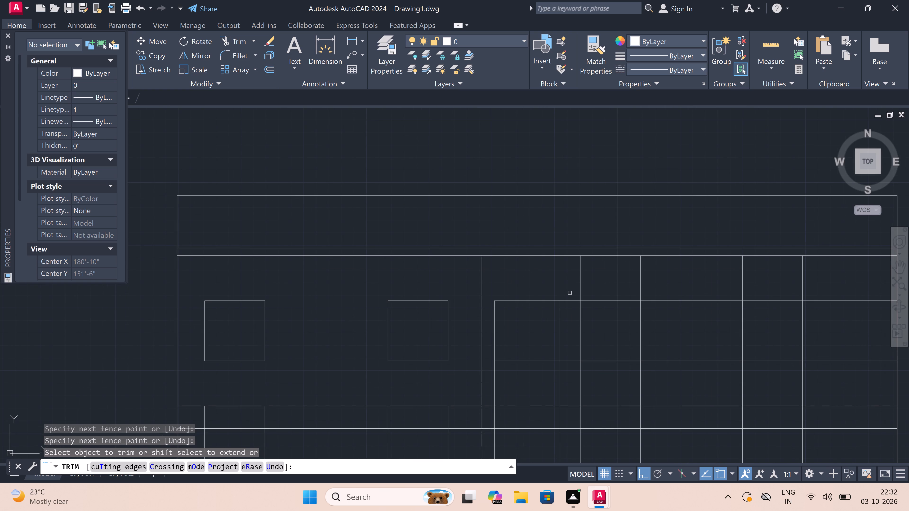
click(570, 293)
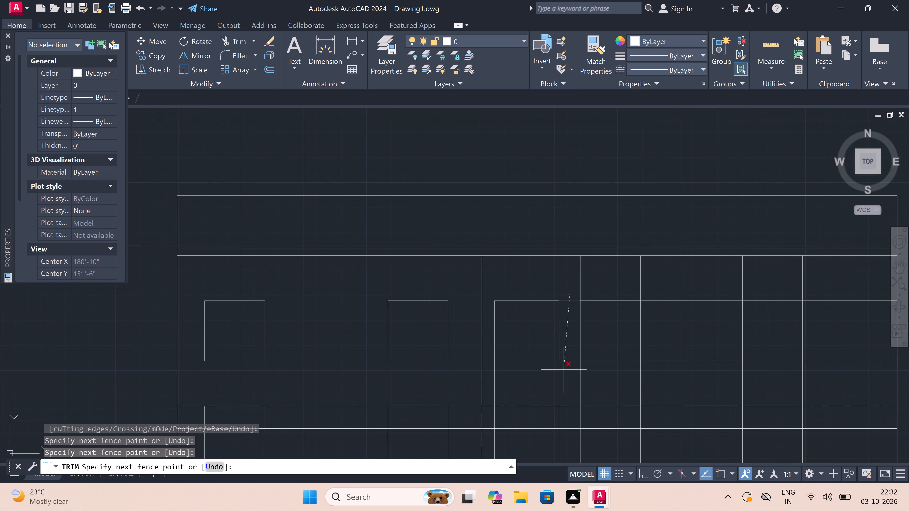
click(568, 382)
double_click(535, 379)
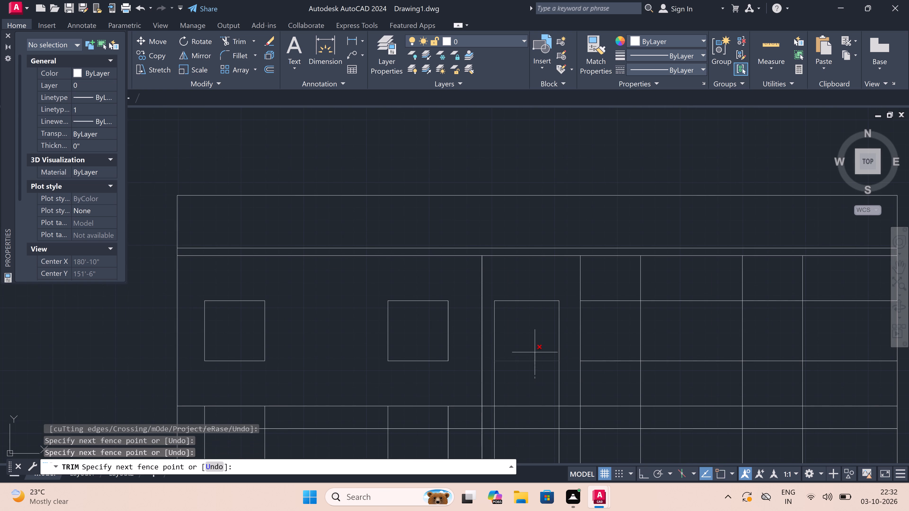
double_click(536, 350)
Trim all the verticals crossing the elevation's bottom band, between its two lowest level lines.
scroll(536, 350, down, 2)
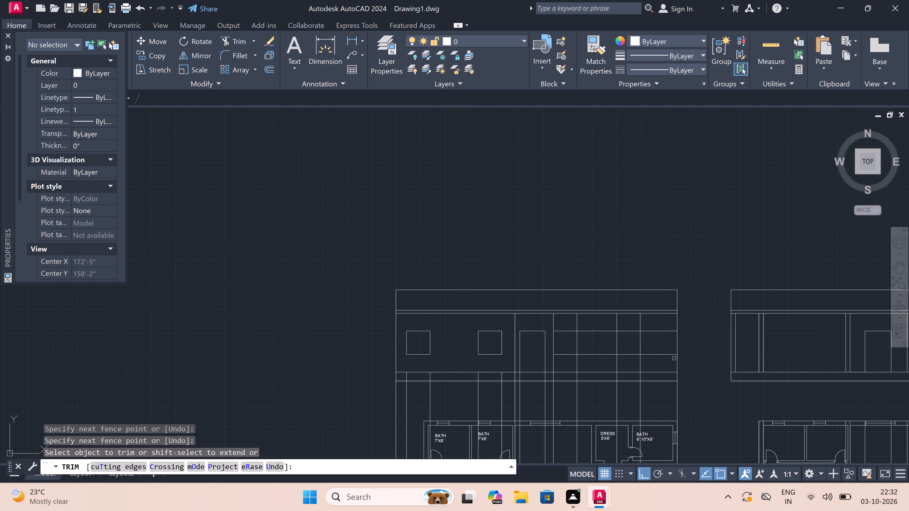
scroll(647, 373, up, 1)
click(644, 379)
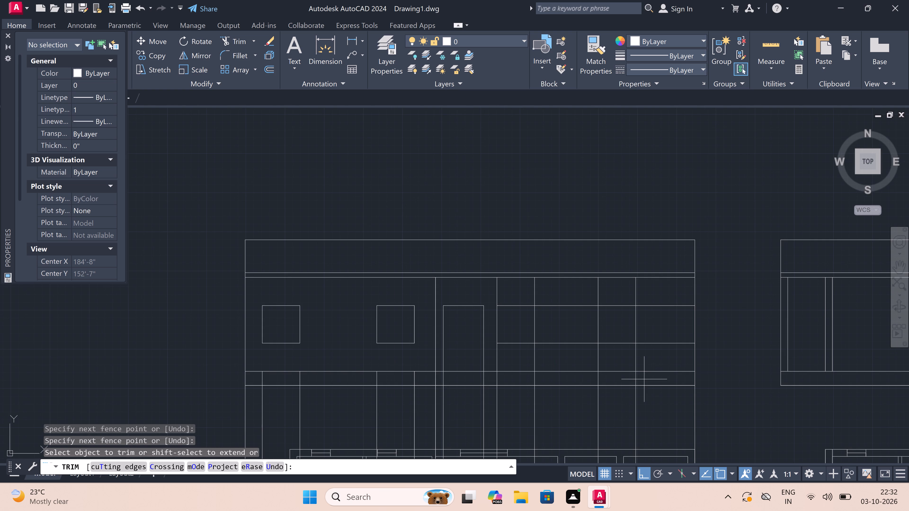
click(257, 376)
Trim the verticals of the last two windows between their head line and the slab line above.
scroll(487, 331, down, 5)
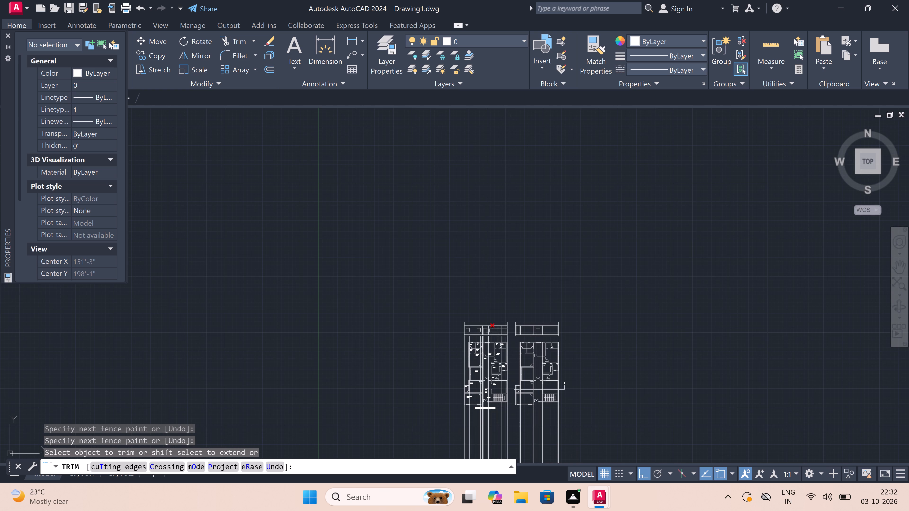
scroll(481, 425, up, 4)
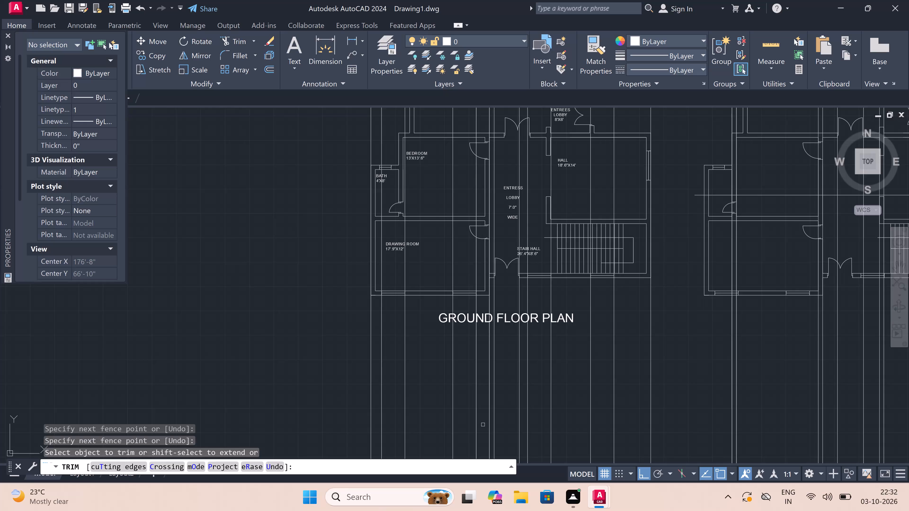
scroll(483, 425, down, 4)
scroll(489, 378, up, 3)
scroll(489, 375, down, 3)
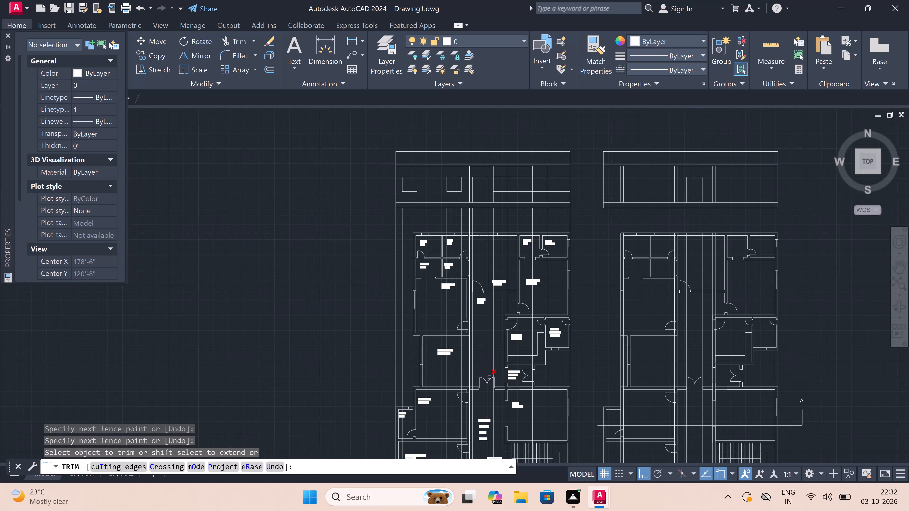
scroll(493, 323, up, 5)
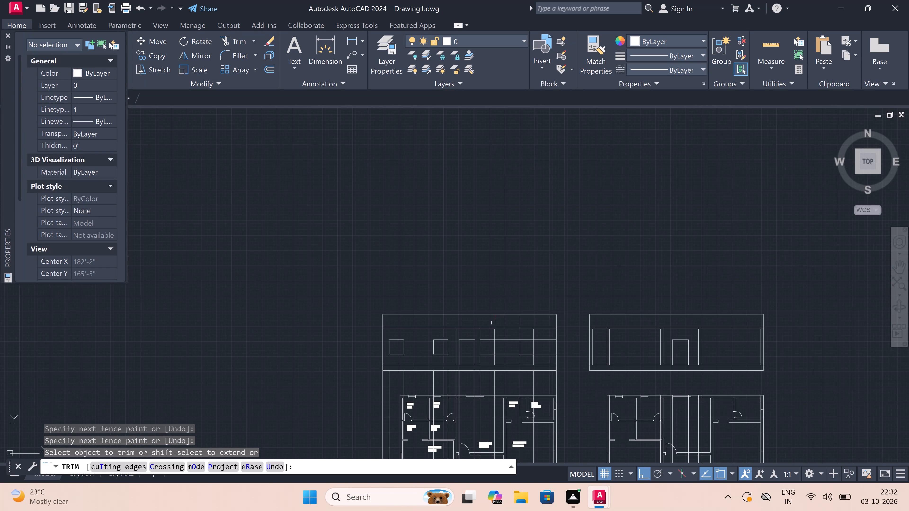
scroll(486, 337, up, 2)
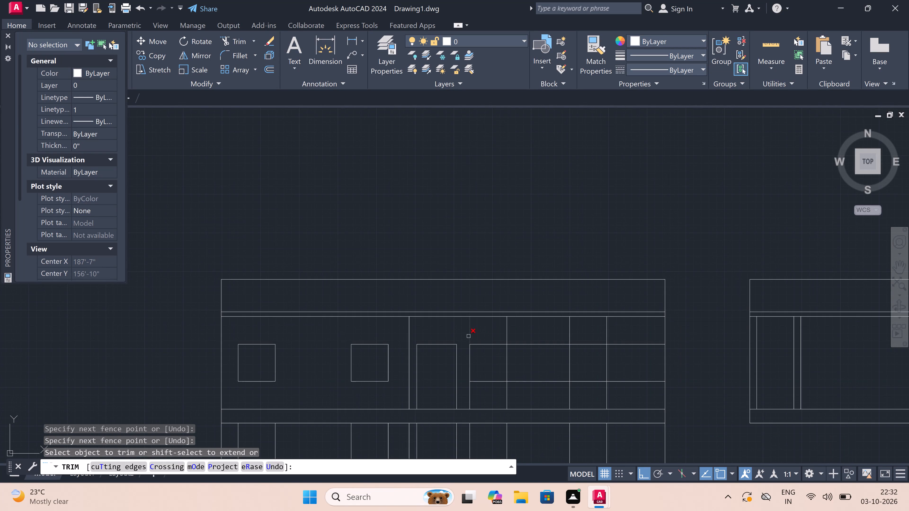
double_click(456, 331)
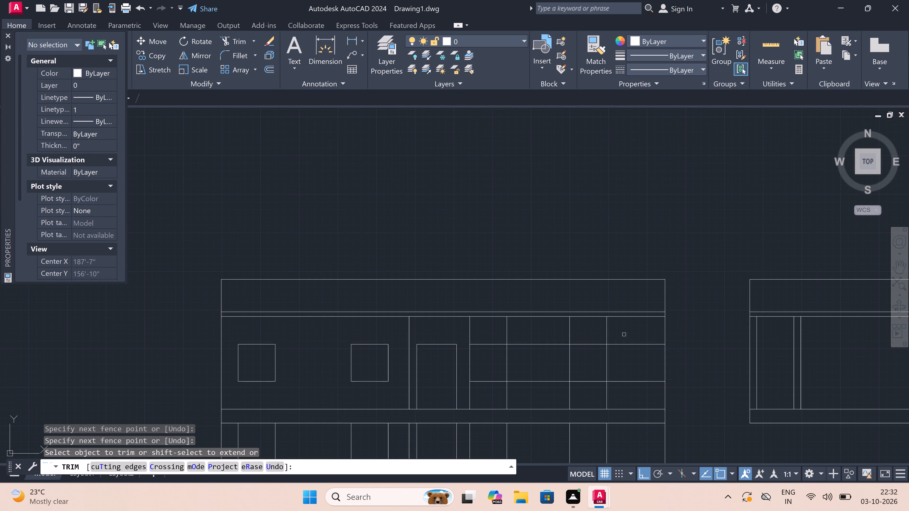
click(620, 331)
click(617, 331)
double_click(460, 328)
triple_click(623, 331)
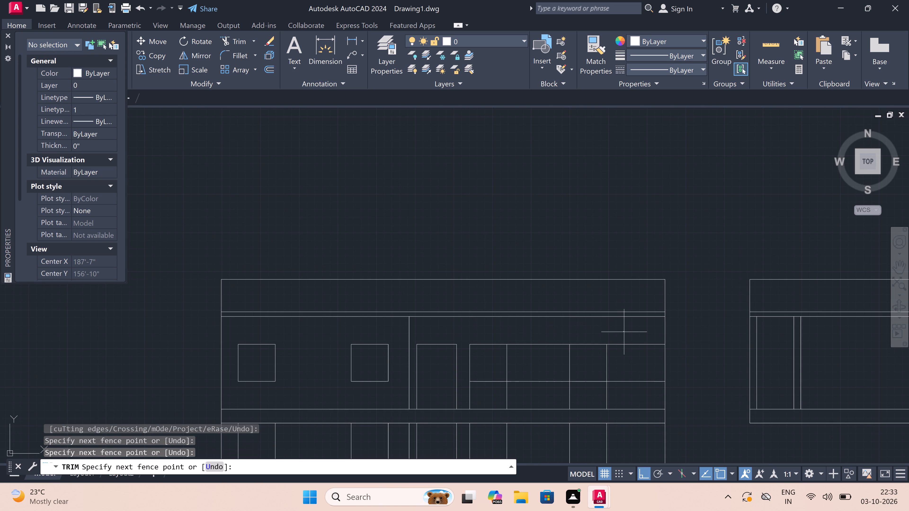
Trim the window head and sill lines between the last window and the elevation's right edge.
double_click(624, 332)
double_click(623, 348)
double_click(624, 334)
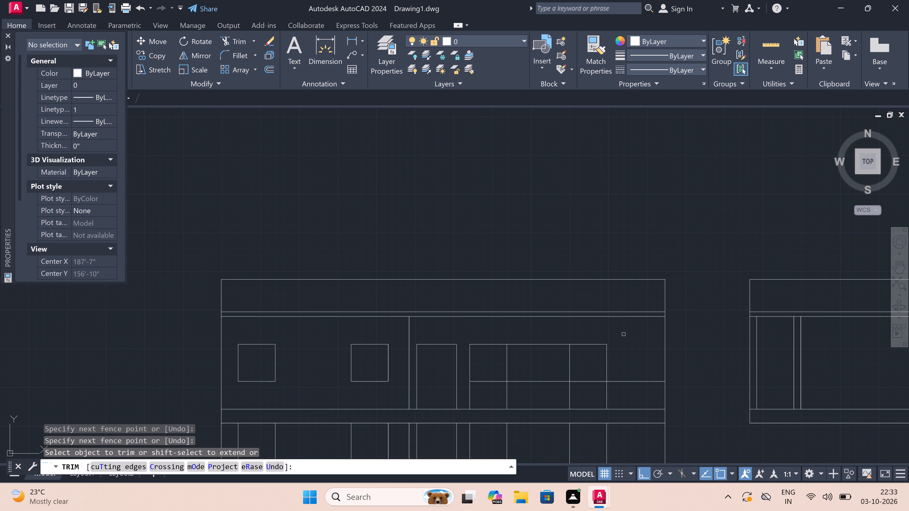
triple_click(625, 338)
double_click(619, 388)
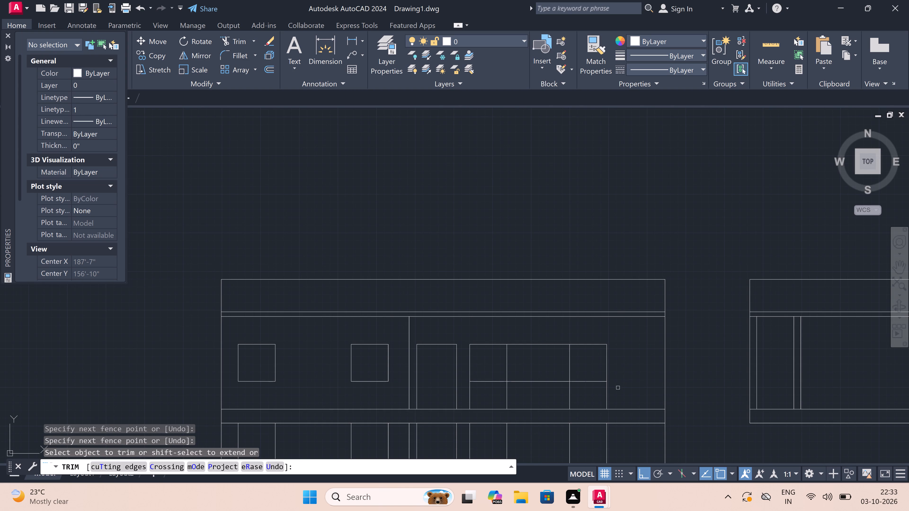
Separate the last two windows by trimming their verticals below the sill and the head and sill lines between them.
triple_click(618, 388)
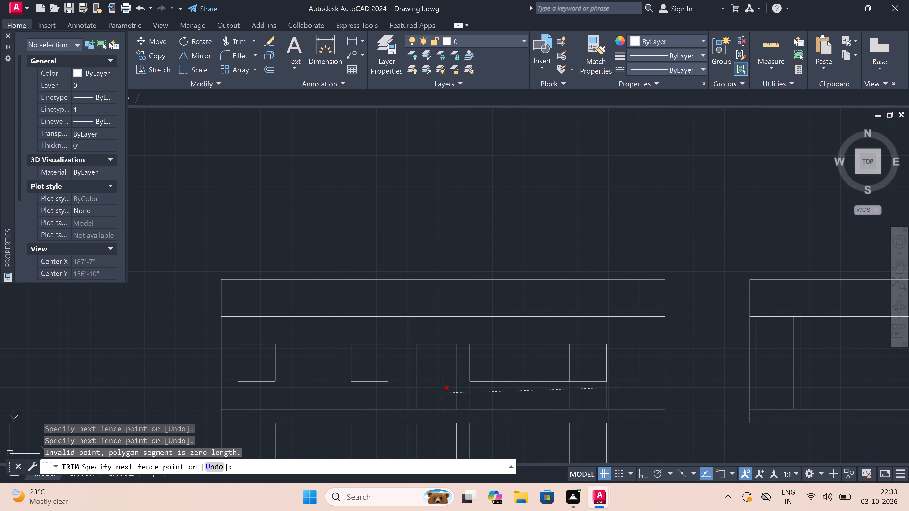
click(463, 388)
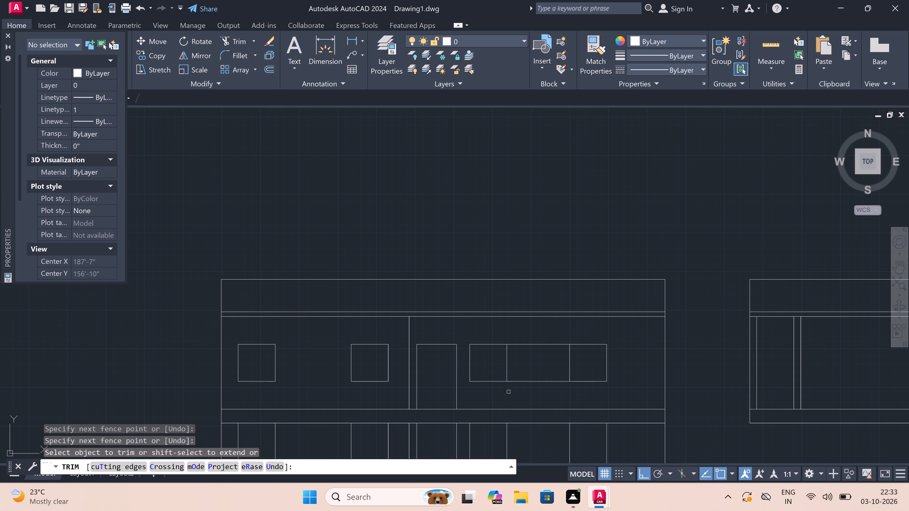
double_click(526, 390)
double_click(535, 338)
key(Escape)
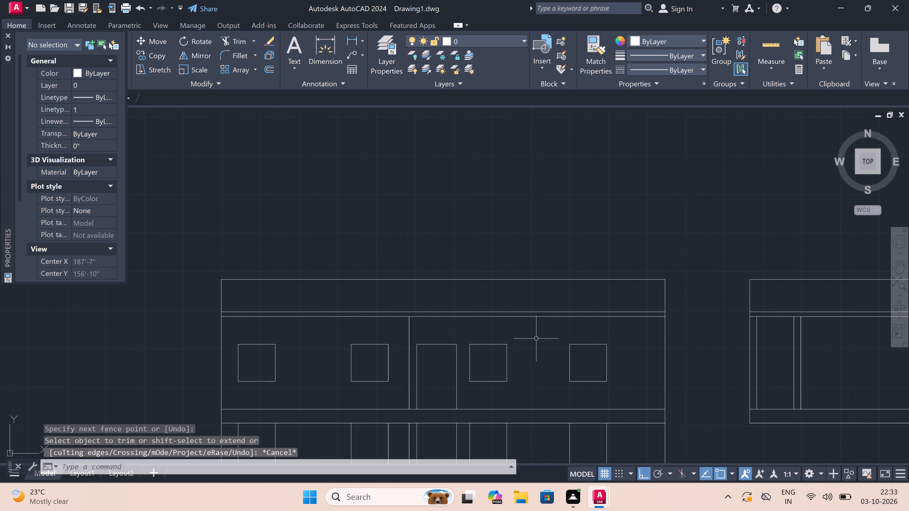
Trim the projection lines out of the gap between the elevation's base and the ground floor plan.
scroll(536, 335, down, 3)
scroll(532, 360, up, 3)
key(space)
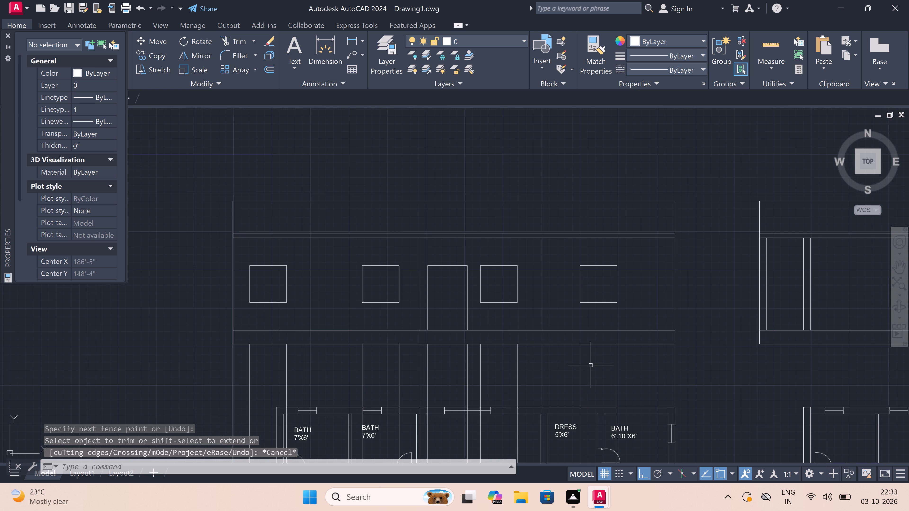
double_click(693, 364)
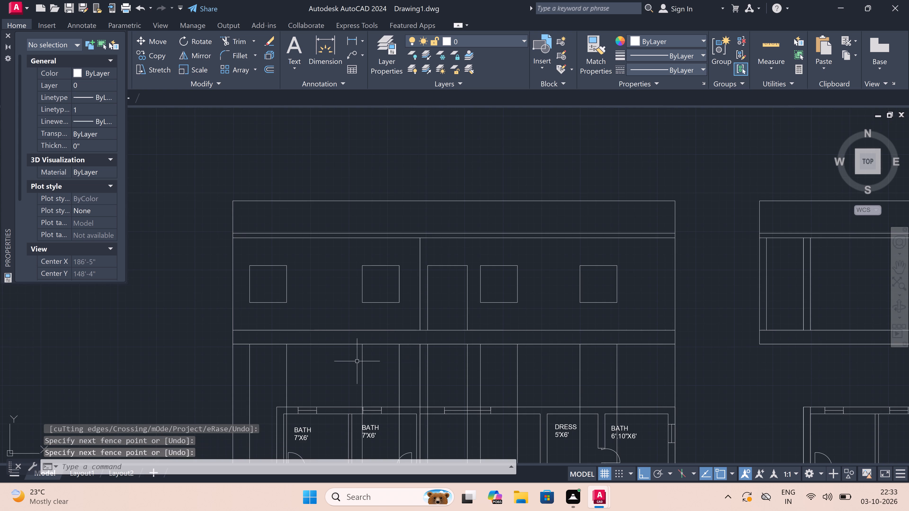
key(space)
double_click(216, 364)
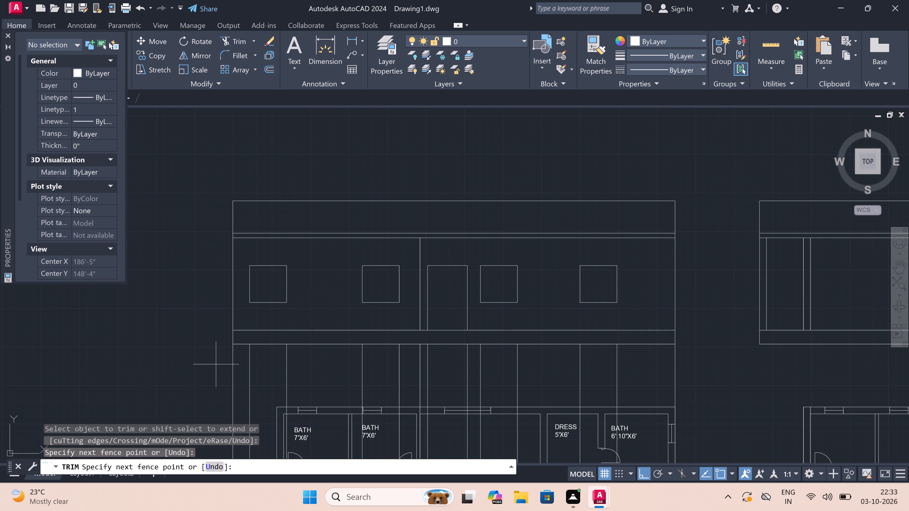
click(708, 361)
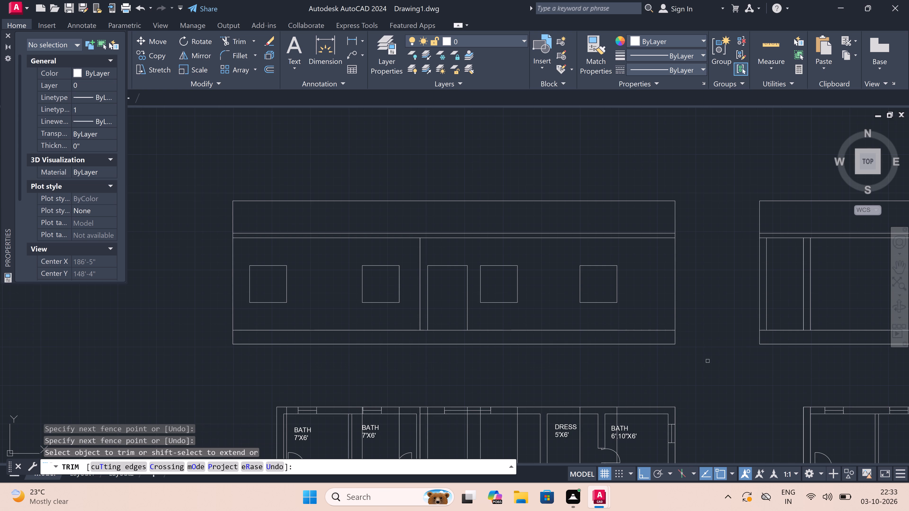
key(Escape)
Erase all the leftover projection rays running down through and below both plans.
scroll(611, 251, down, 5)
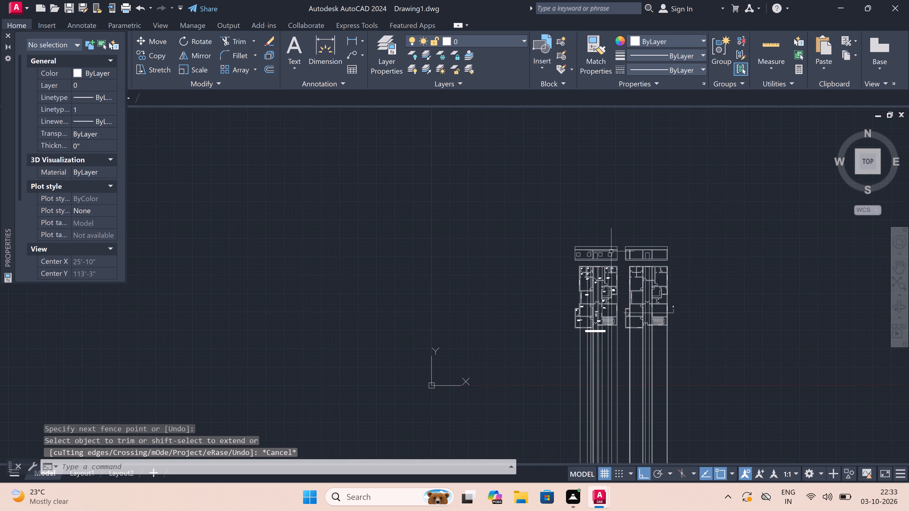
scroll(612, 251, down, 2)
scroll(614, 271, up, 4)
scroll(675, 320, up, 2)
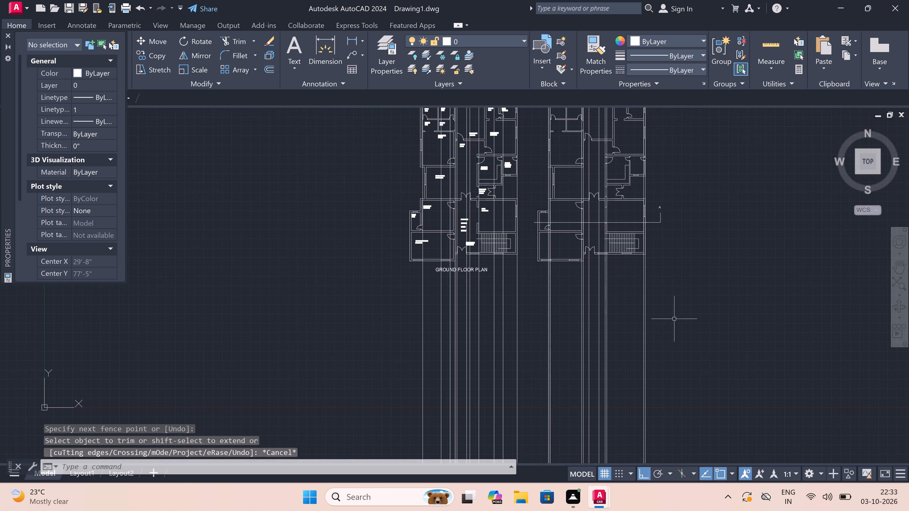
click(676, 309)
double_click(276, 368)
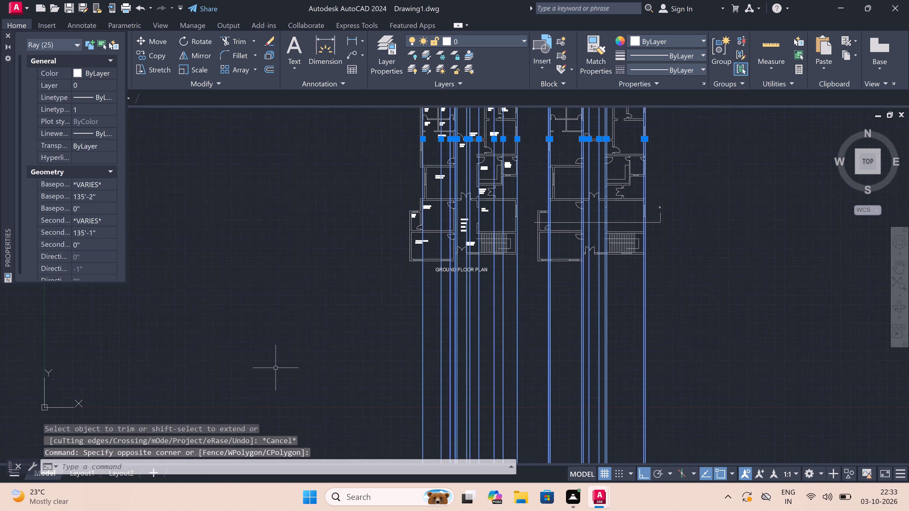
key(Delete)
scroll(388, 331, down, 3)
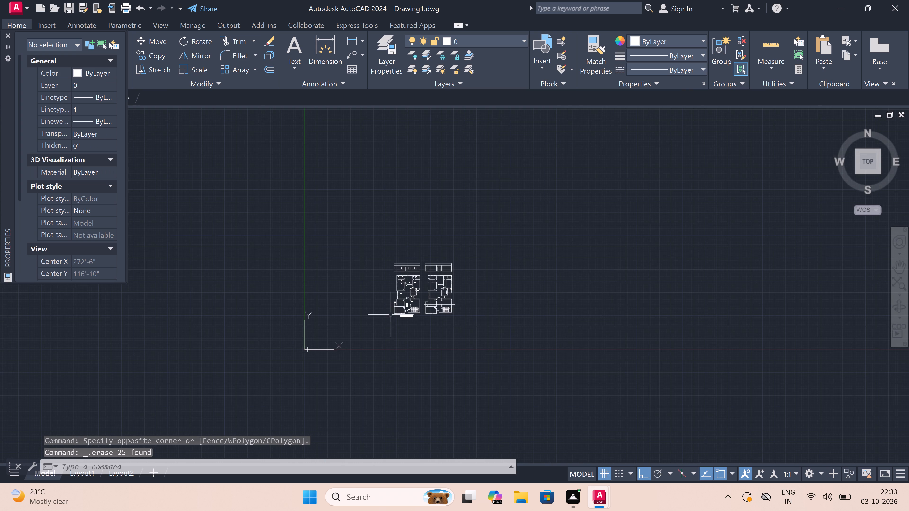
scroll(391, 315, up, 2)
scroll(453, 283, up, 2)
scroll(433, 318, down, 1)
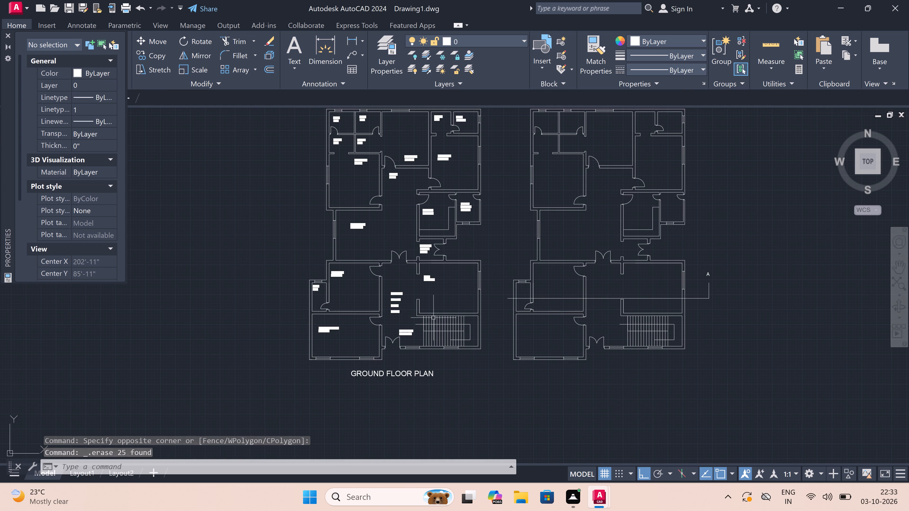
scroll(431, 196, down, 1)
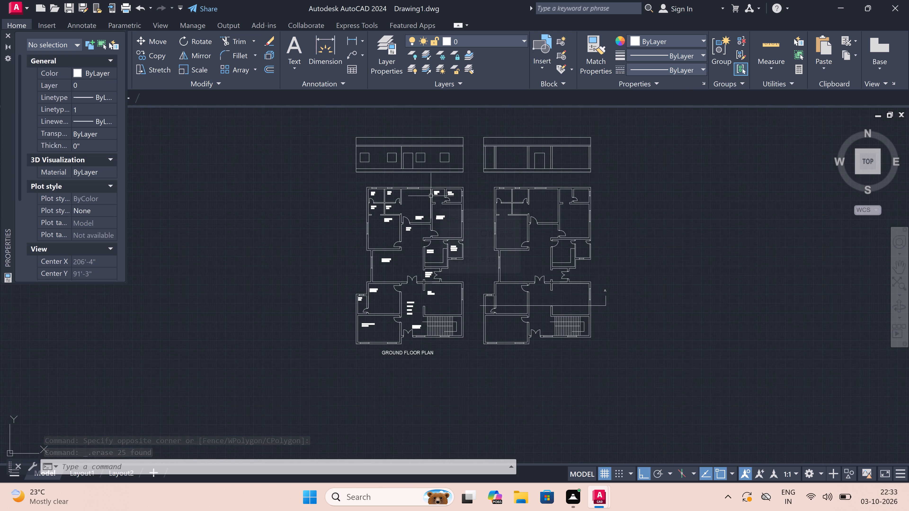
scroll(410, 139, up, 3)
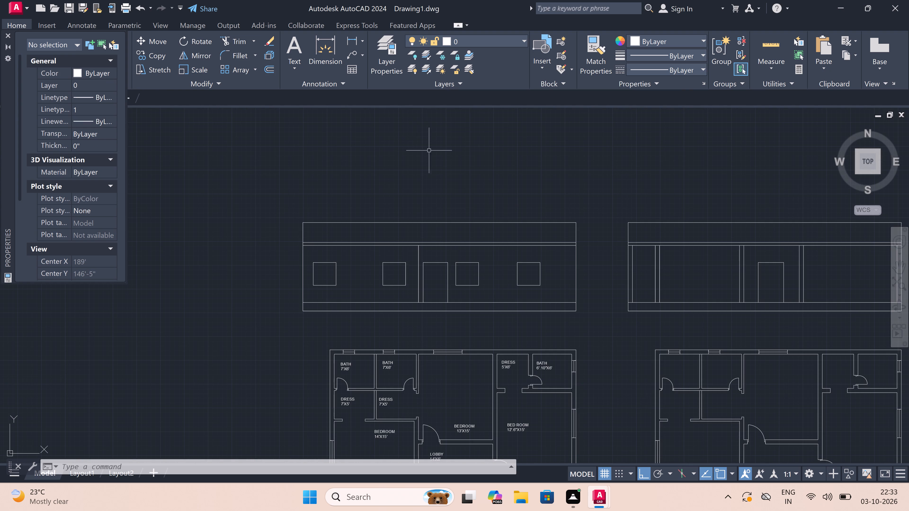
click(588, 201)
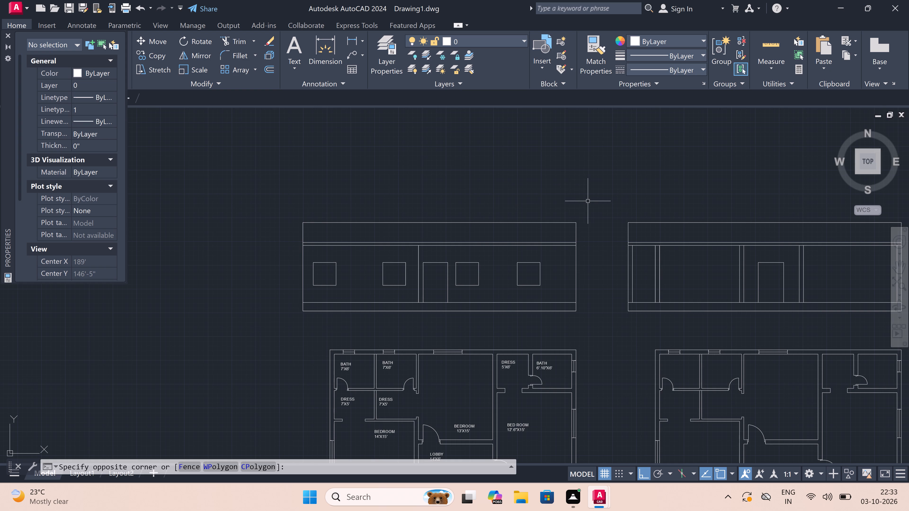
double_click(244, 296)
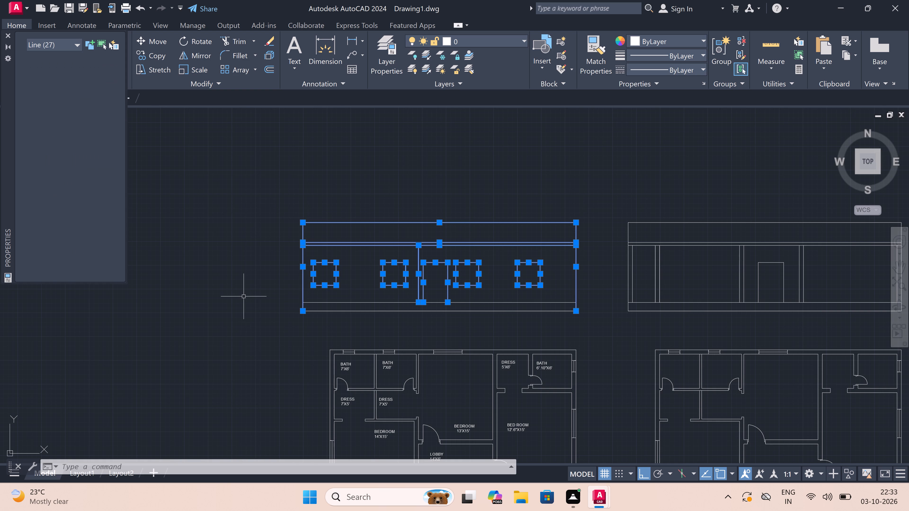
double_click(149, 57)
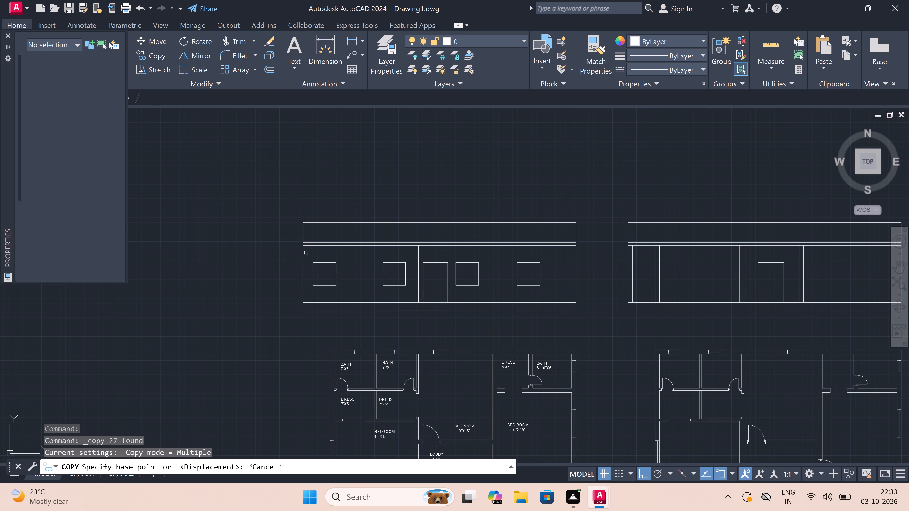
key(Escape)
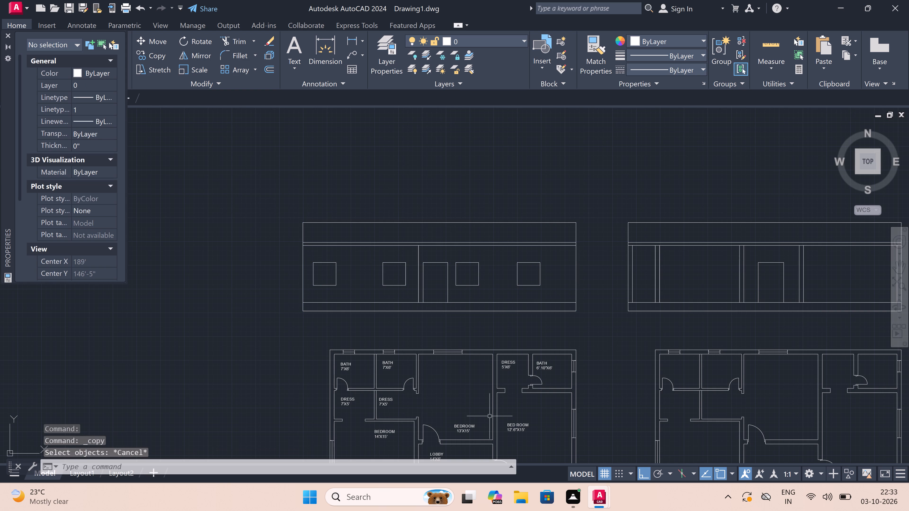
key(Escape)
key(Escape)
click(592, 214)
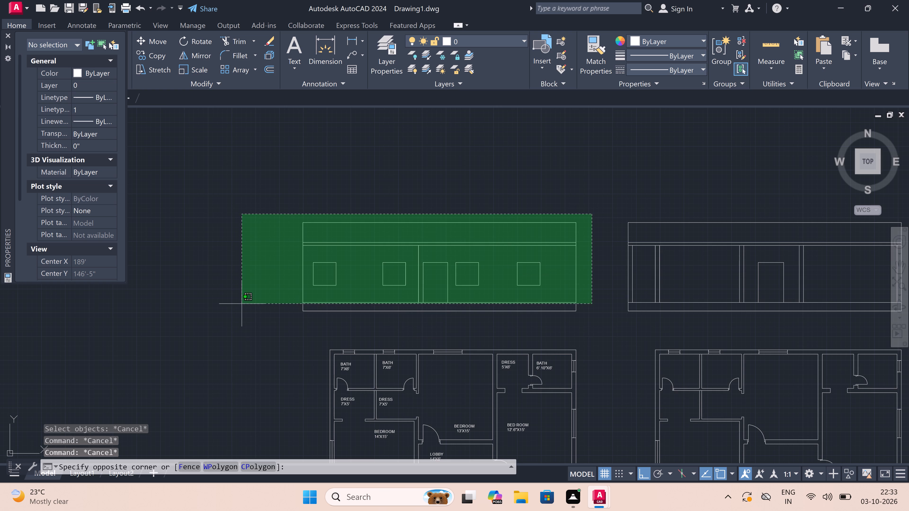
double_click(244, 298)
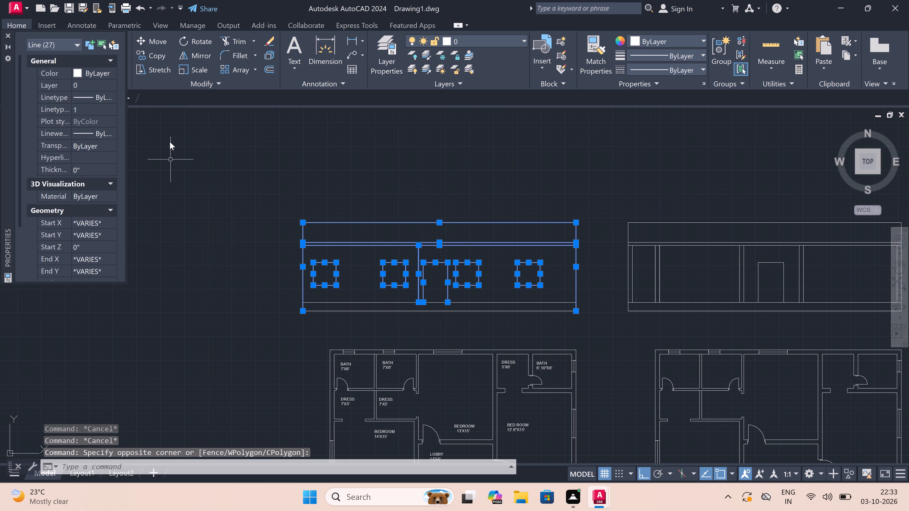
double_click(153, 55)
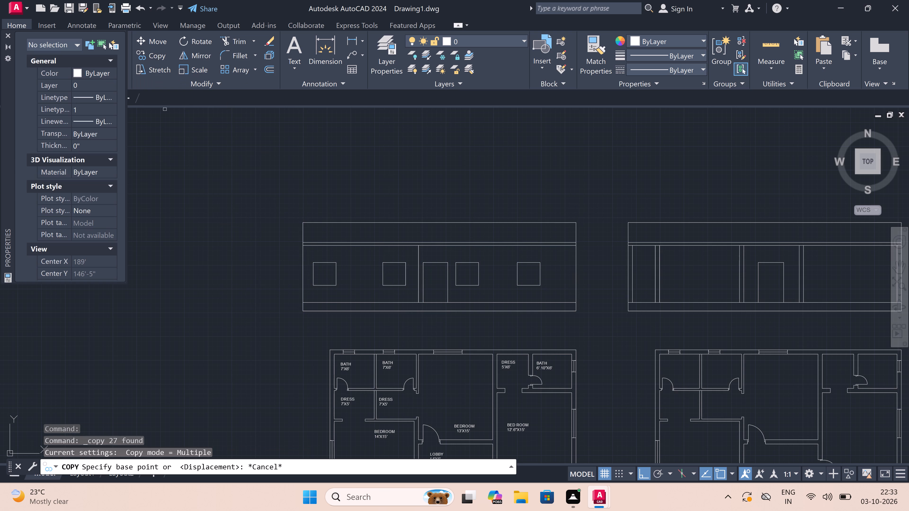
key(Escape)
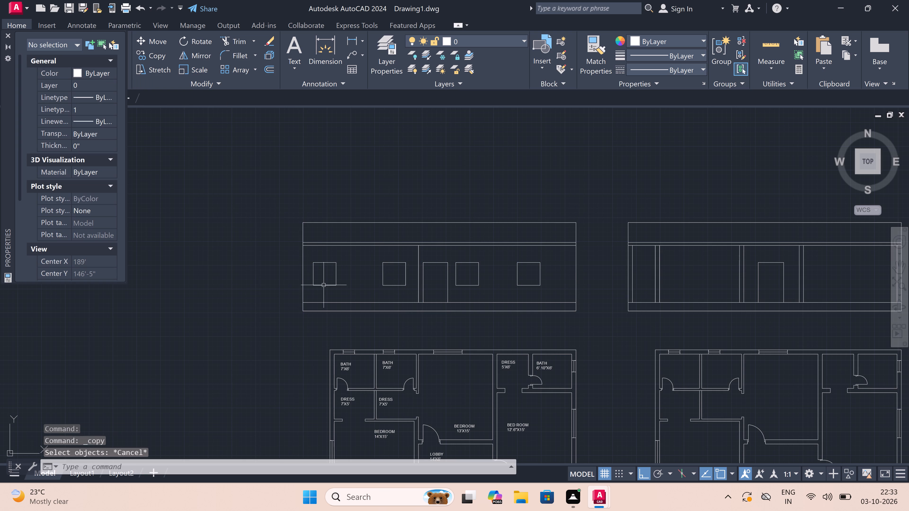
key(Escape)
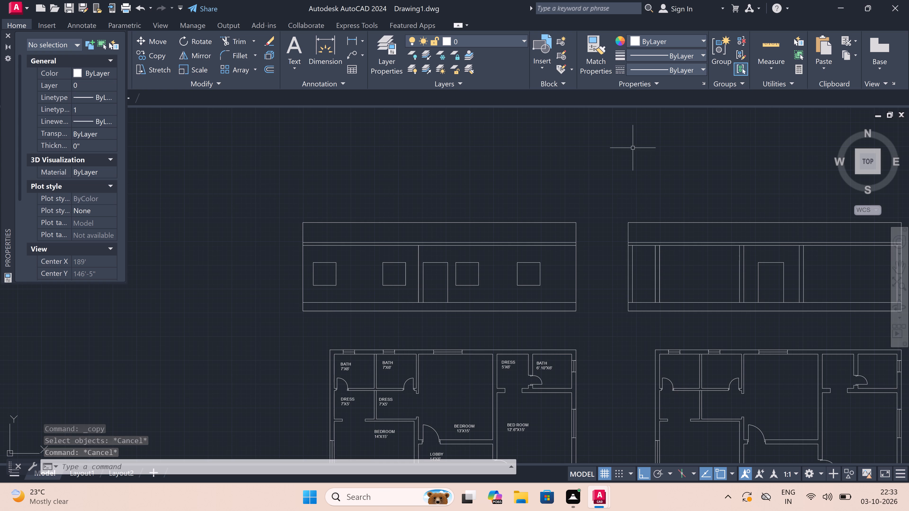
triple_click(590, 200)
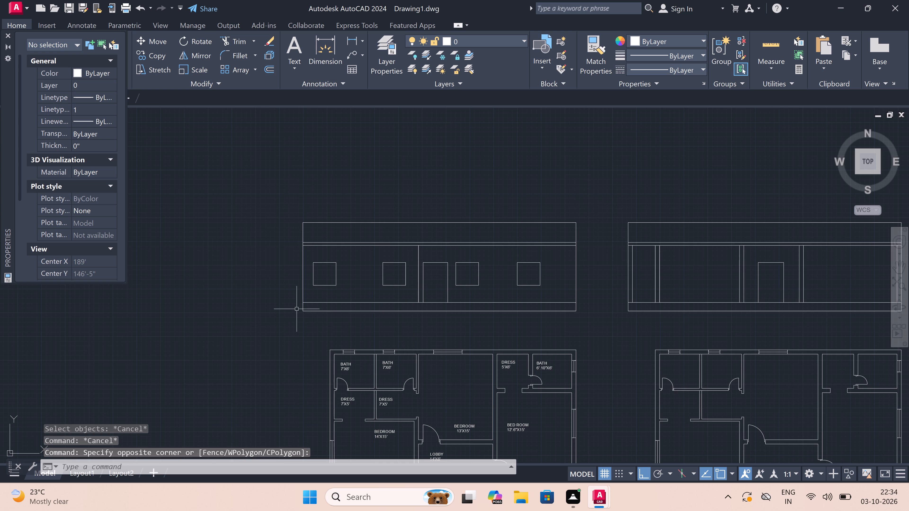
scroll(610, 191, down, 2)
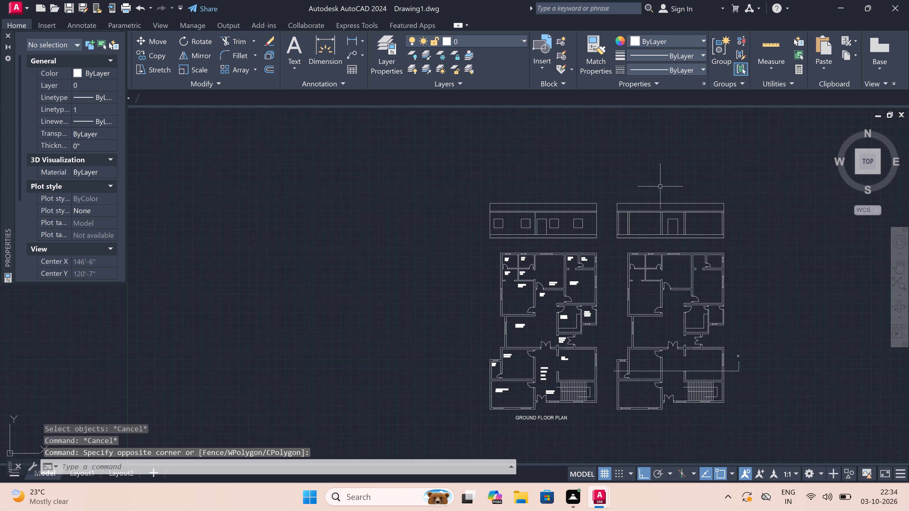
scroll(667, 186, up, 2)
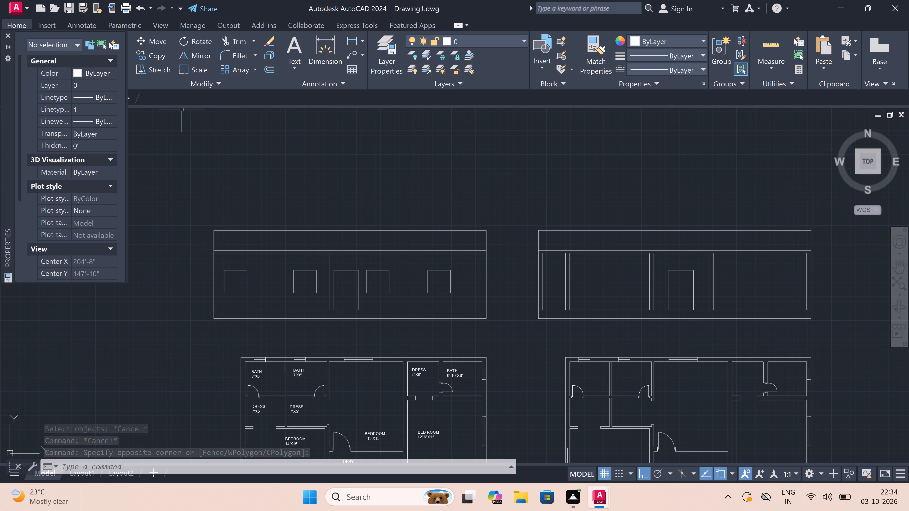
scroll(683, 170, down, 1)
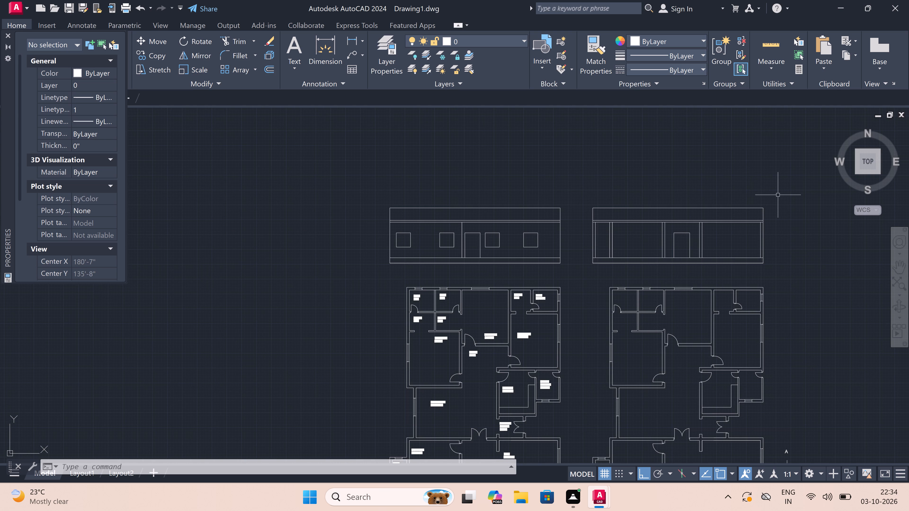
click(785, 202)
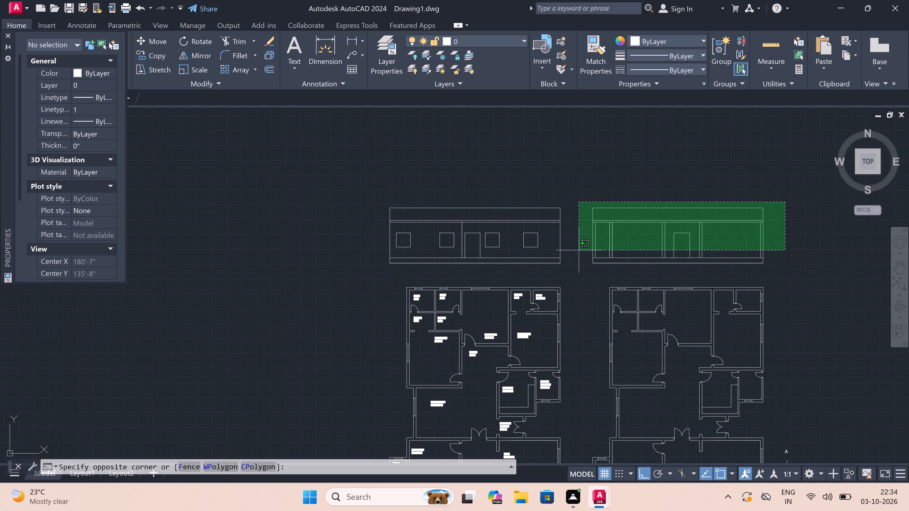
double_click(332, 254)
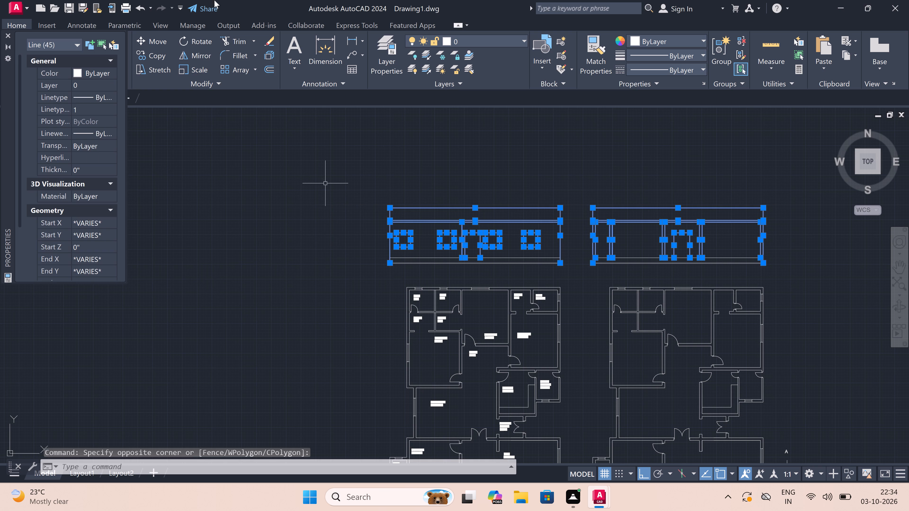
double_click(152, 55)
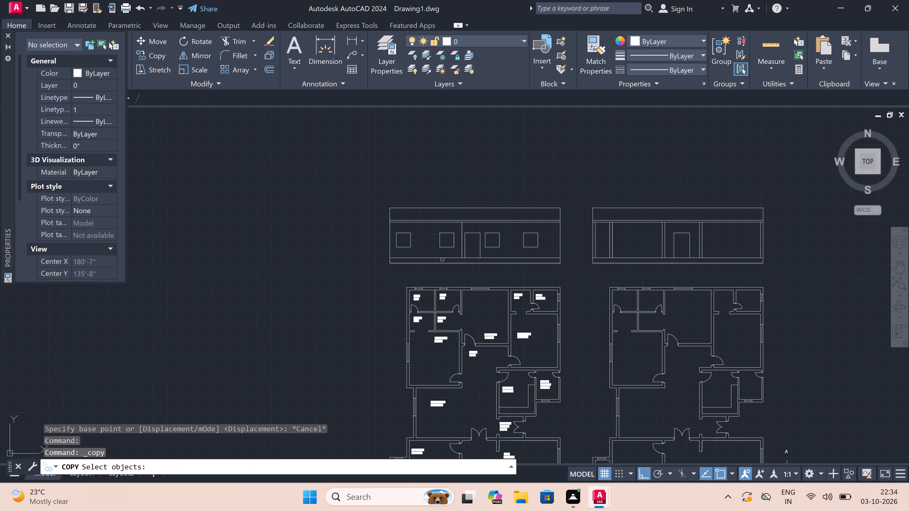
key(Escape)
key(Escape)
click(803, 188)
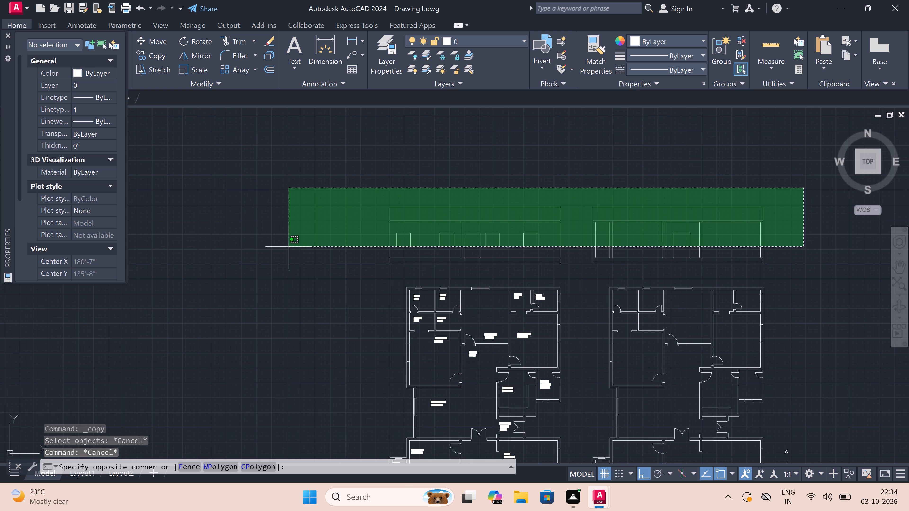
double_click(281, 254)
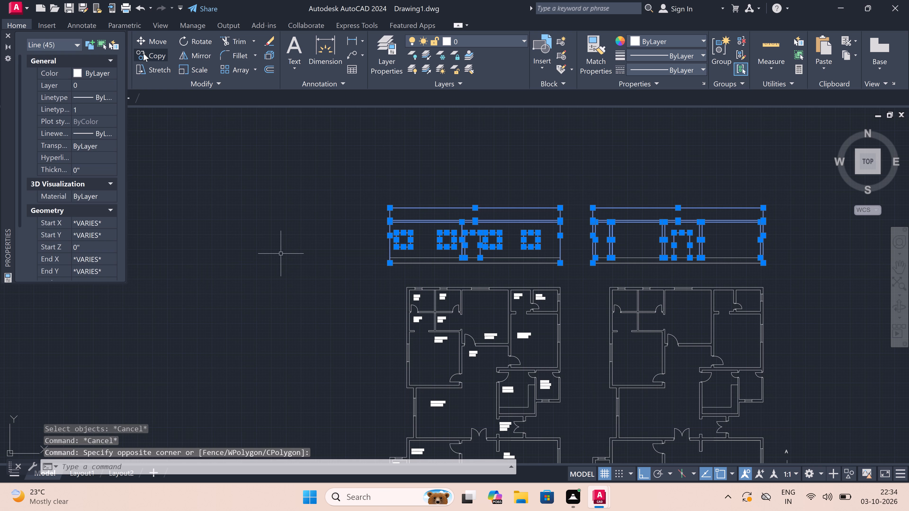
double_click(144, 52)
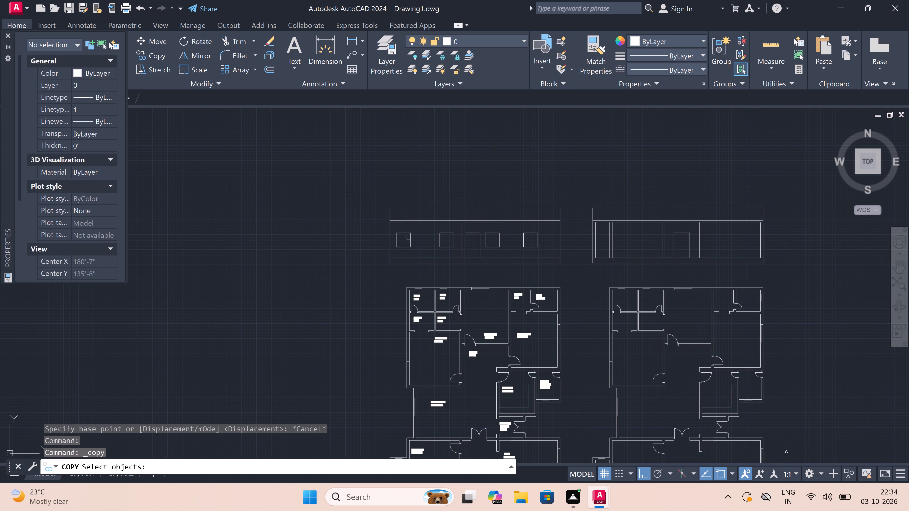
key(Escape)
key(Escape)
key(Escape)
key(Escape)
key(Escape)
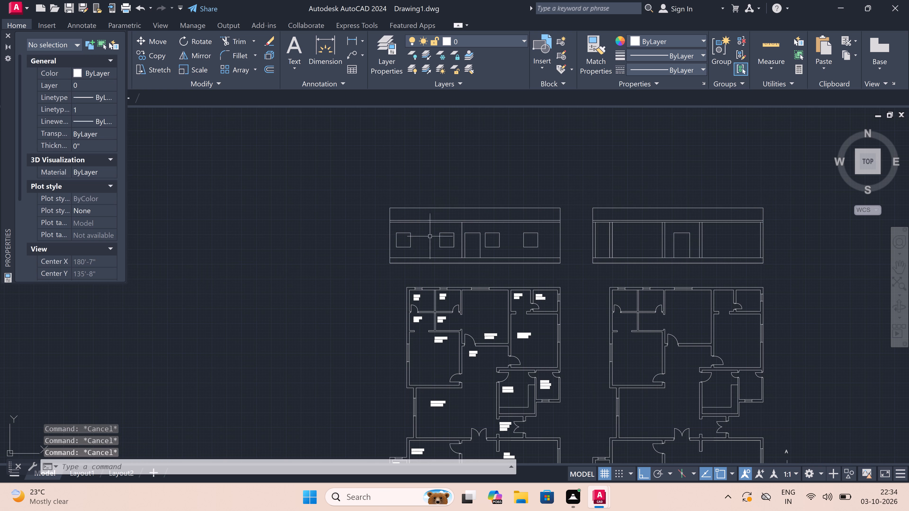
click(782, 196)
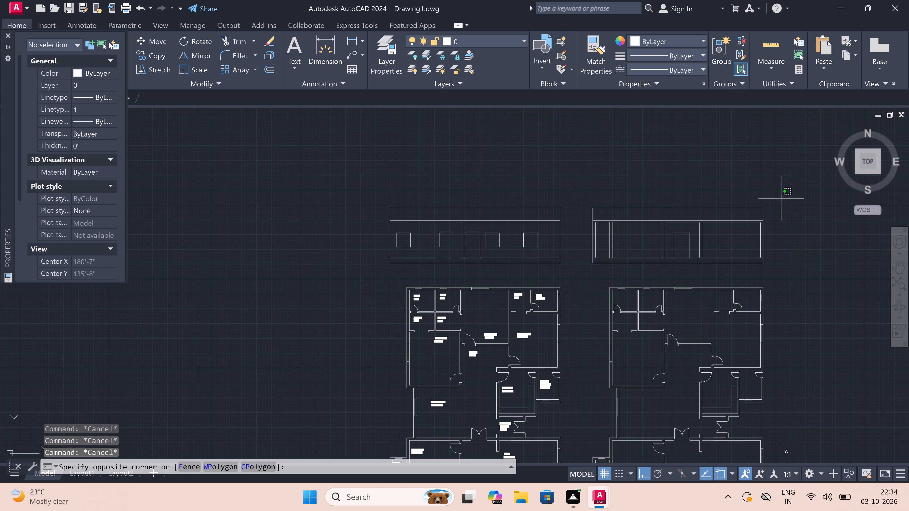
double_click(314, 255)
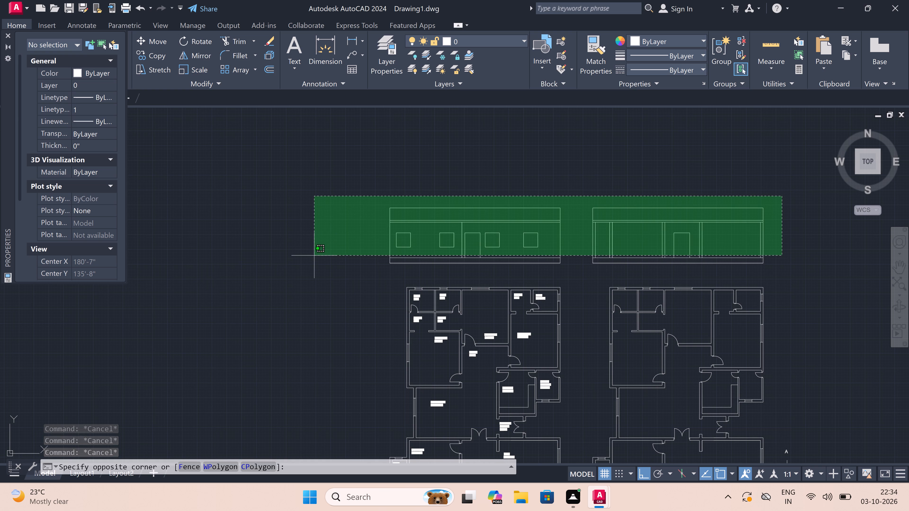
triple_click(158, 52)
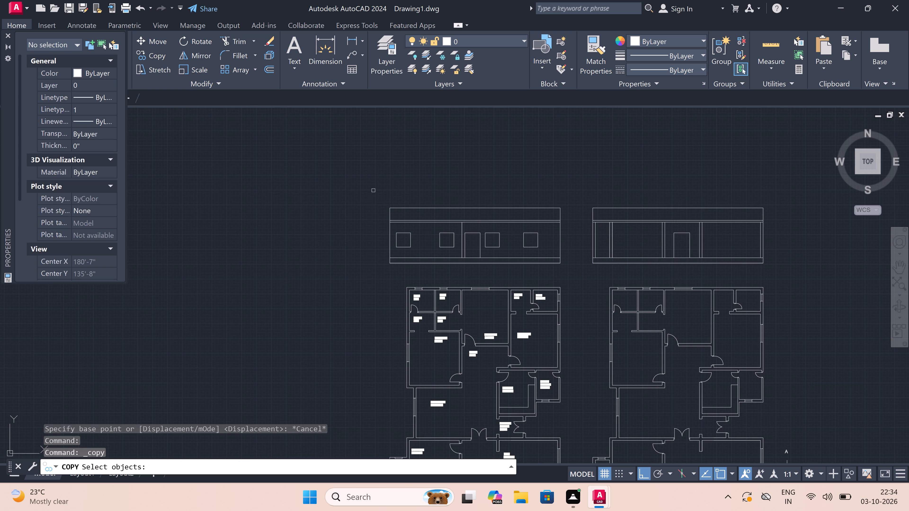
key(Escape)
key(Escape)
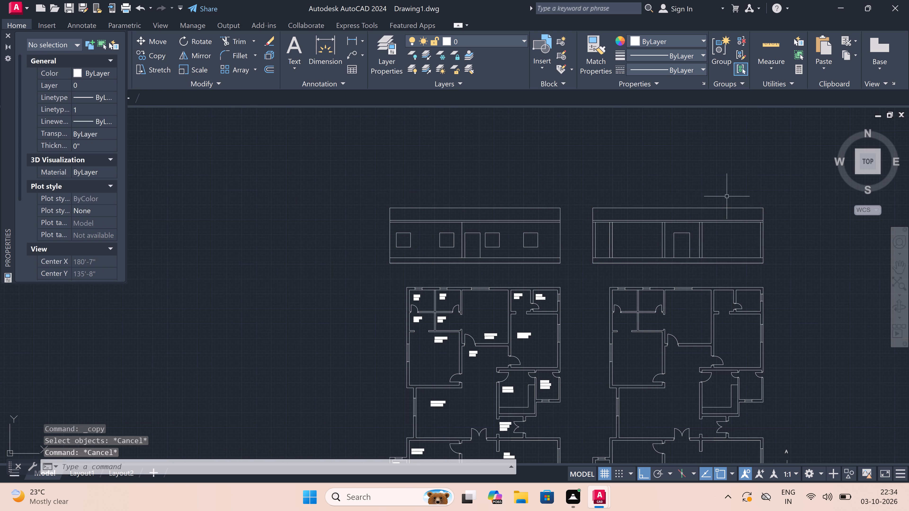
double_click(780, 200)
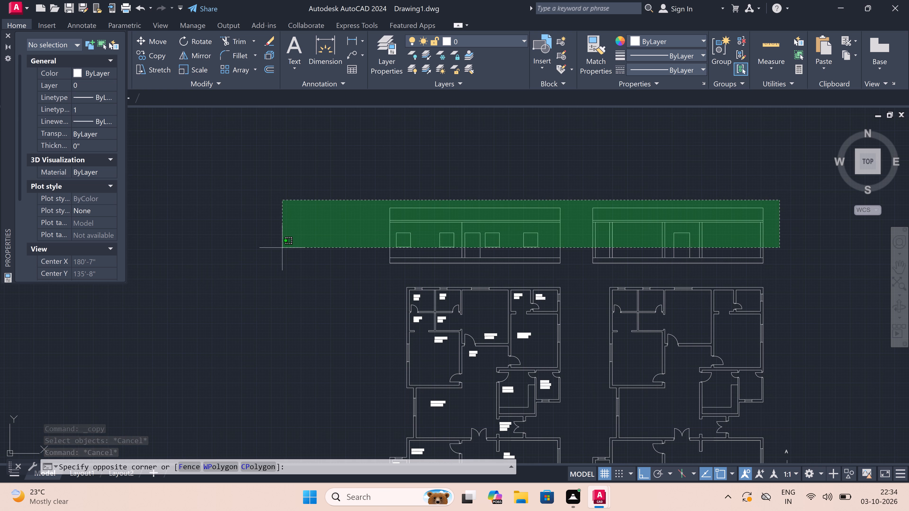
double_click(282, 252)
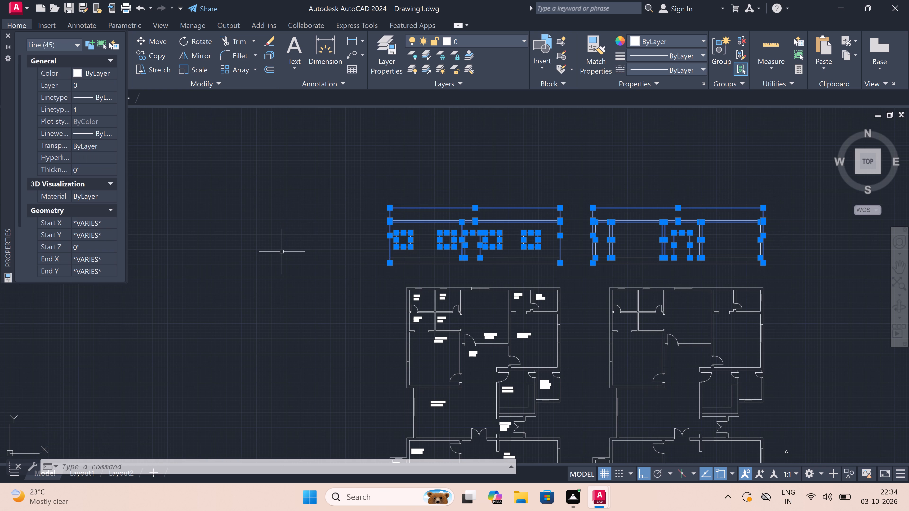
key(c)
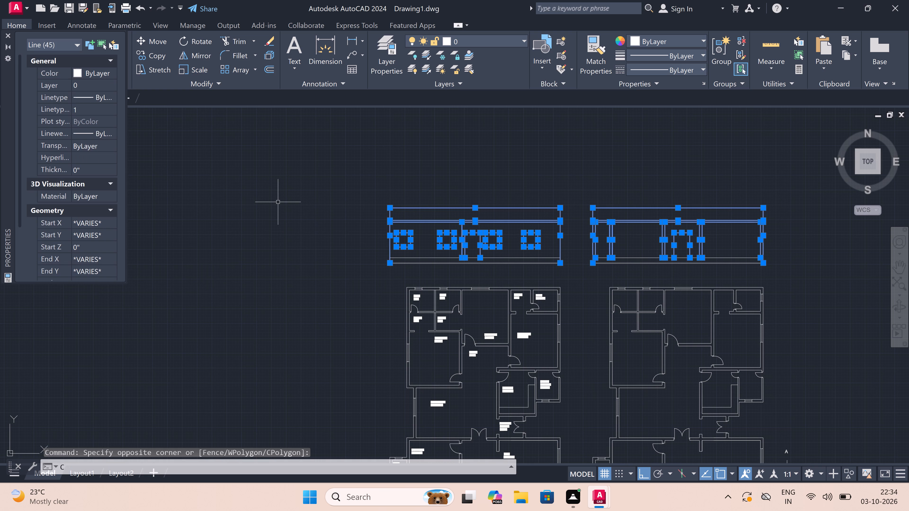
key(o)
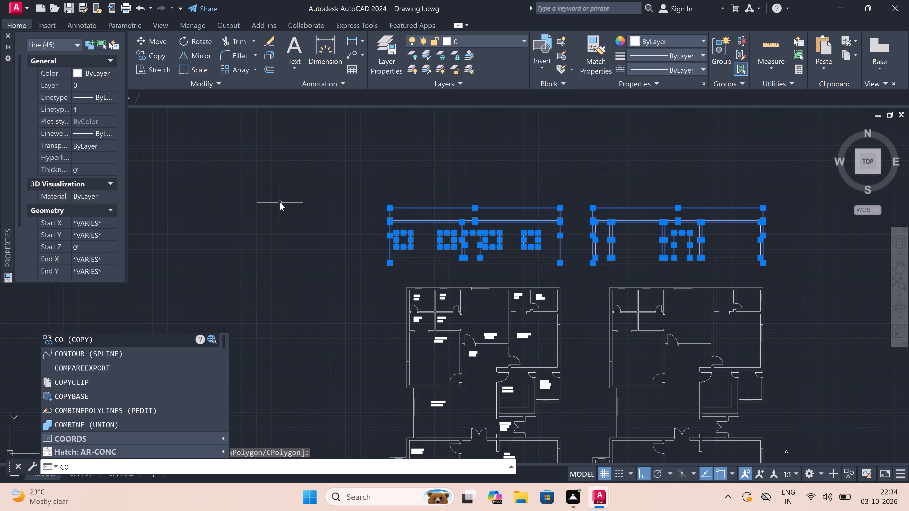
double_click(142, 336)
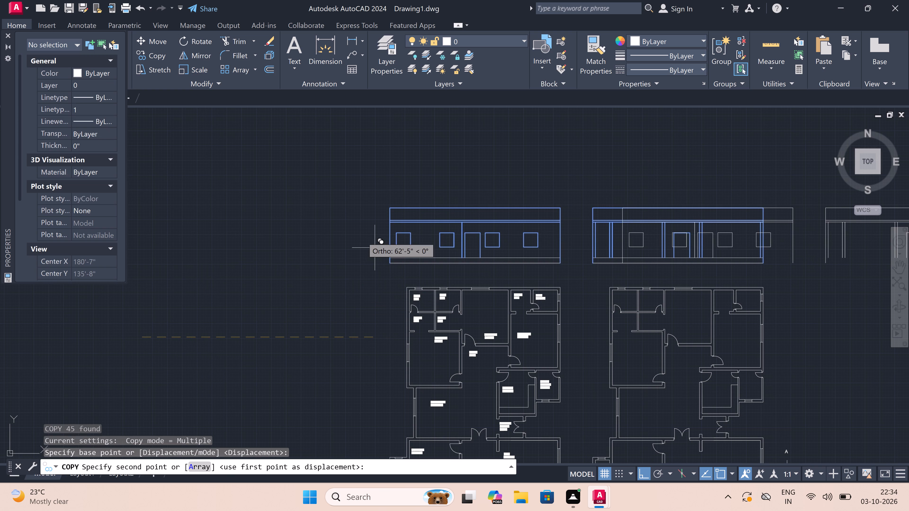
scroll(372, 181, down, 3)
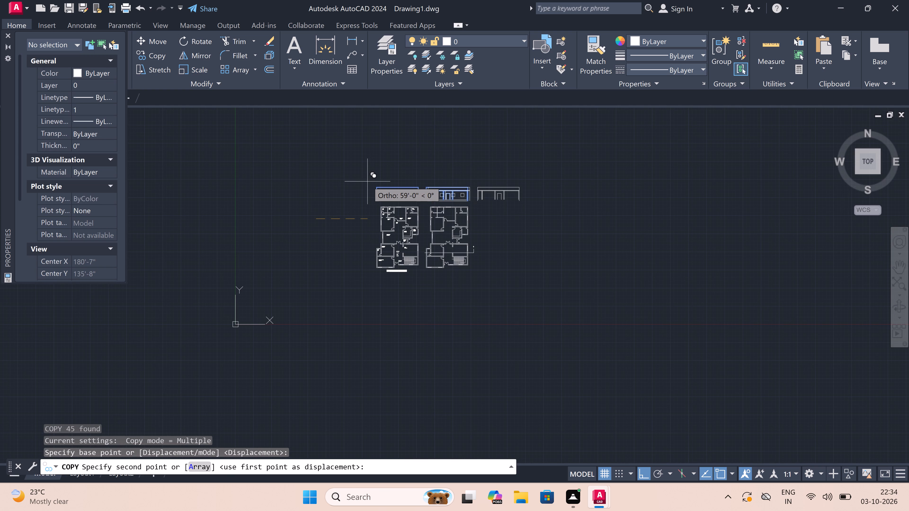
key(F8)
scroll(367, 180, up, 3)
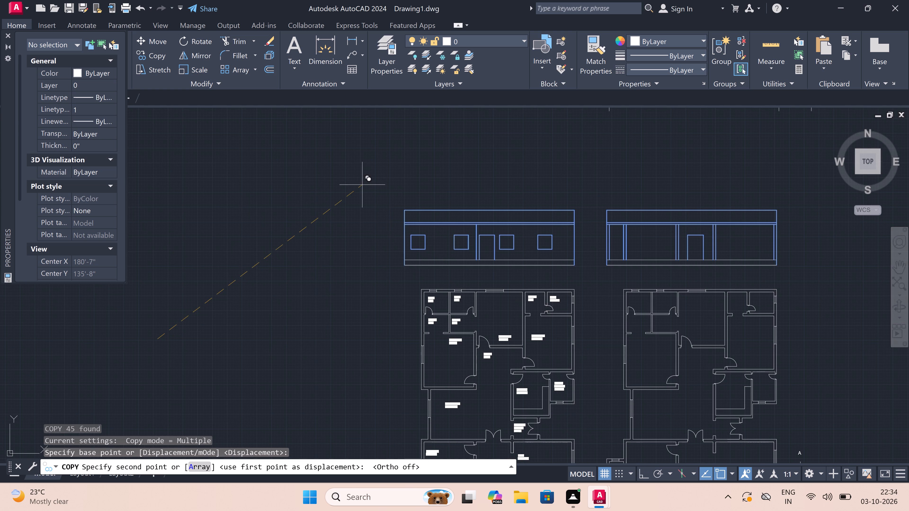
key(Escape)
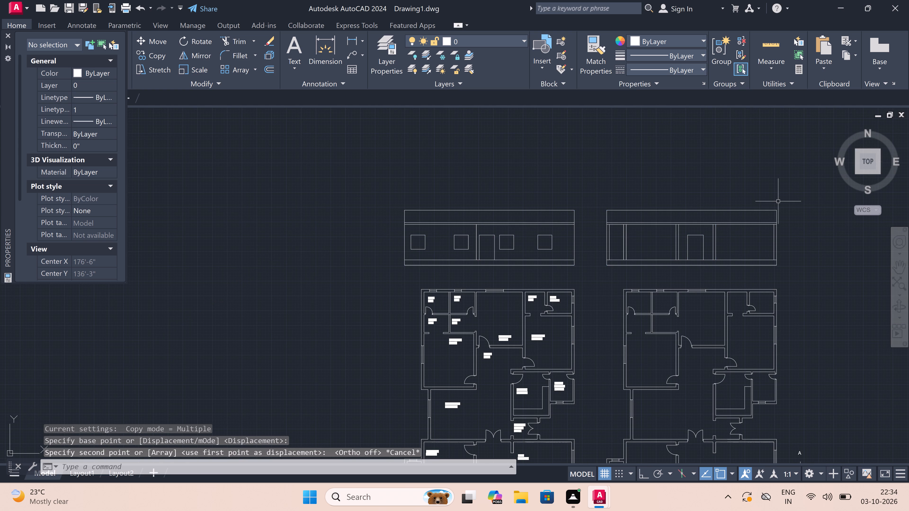
Copy the elevation and section linework without their base lines from the elevation's left floor-line corner up to its upper slab line.
double_click(793, 210)
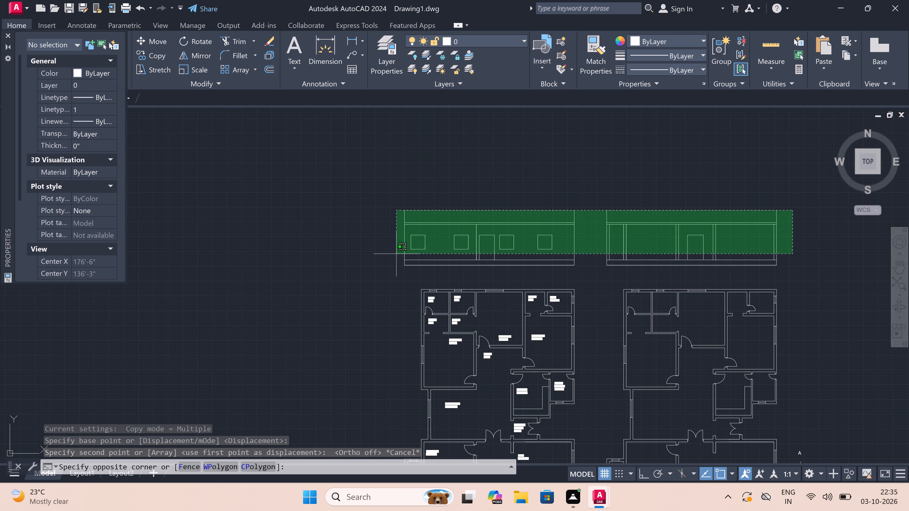
click(317, 247)
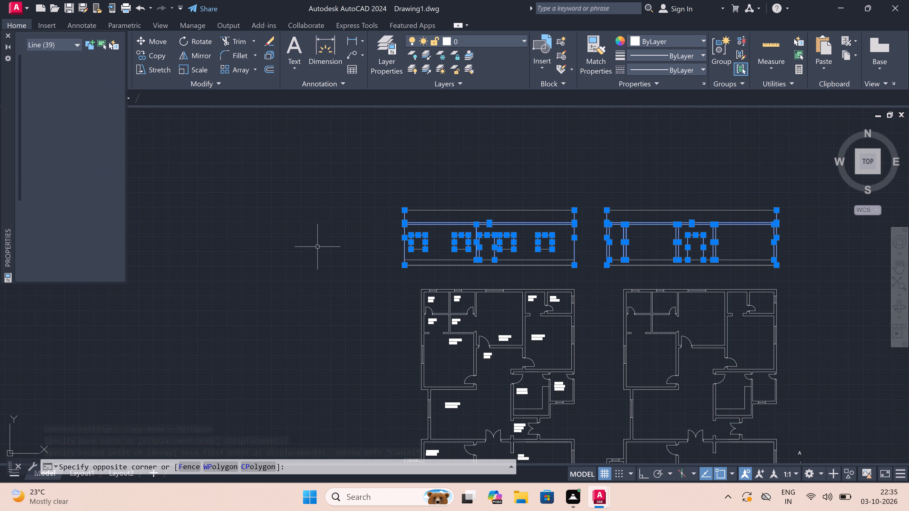
click(701, 176)
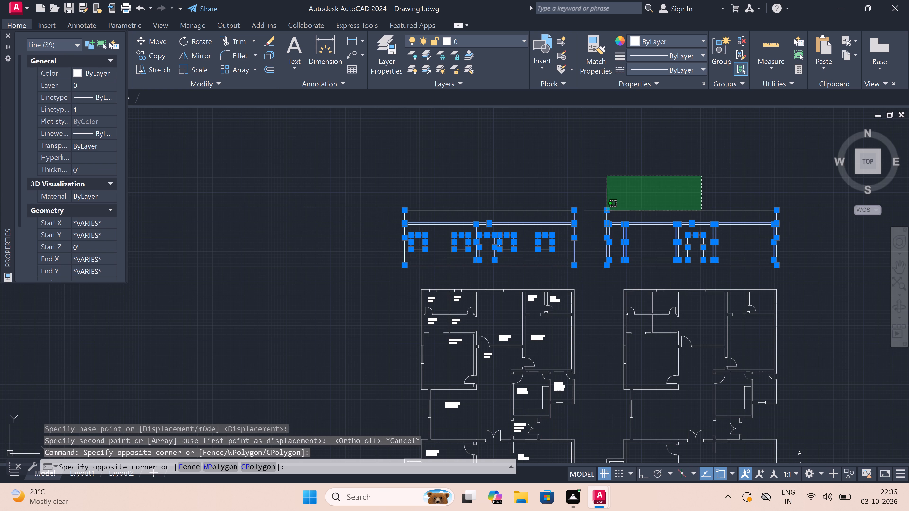
double_click(424, 213)
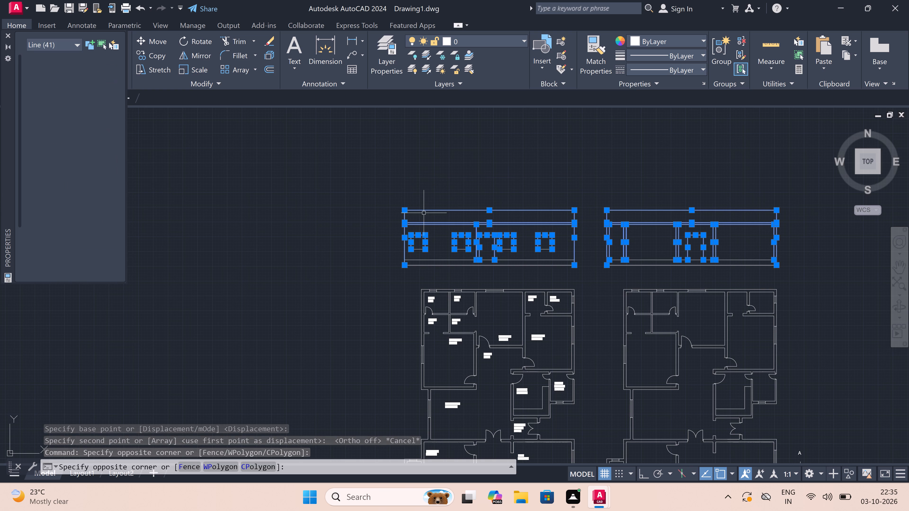
scroll(401, 263, up, 3)
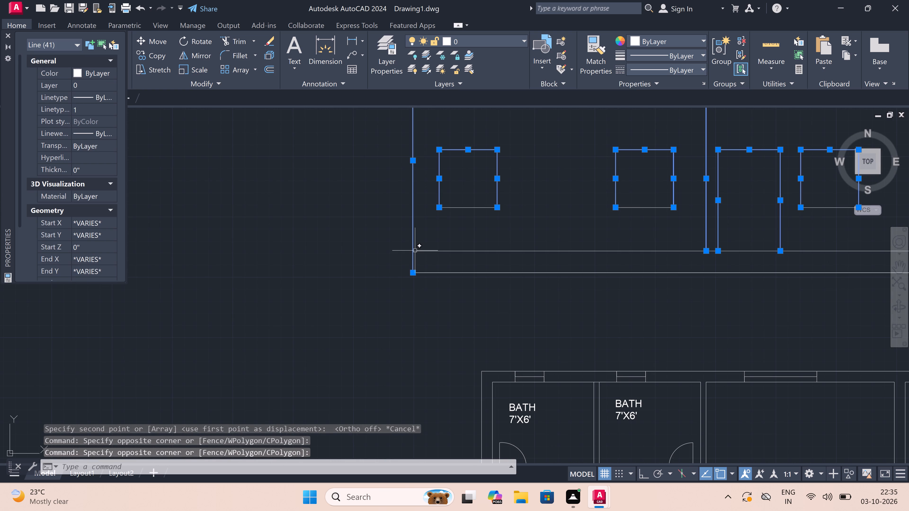
key(c)
key(o)
key(p)
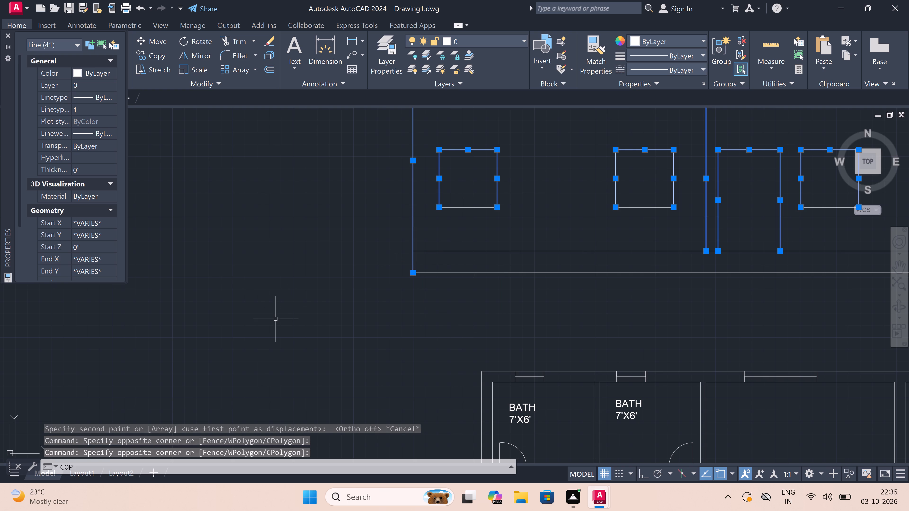
key(y)
key(space)
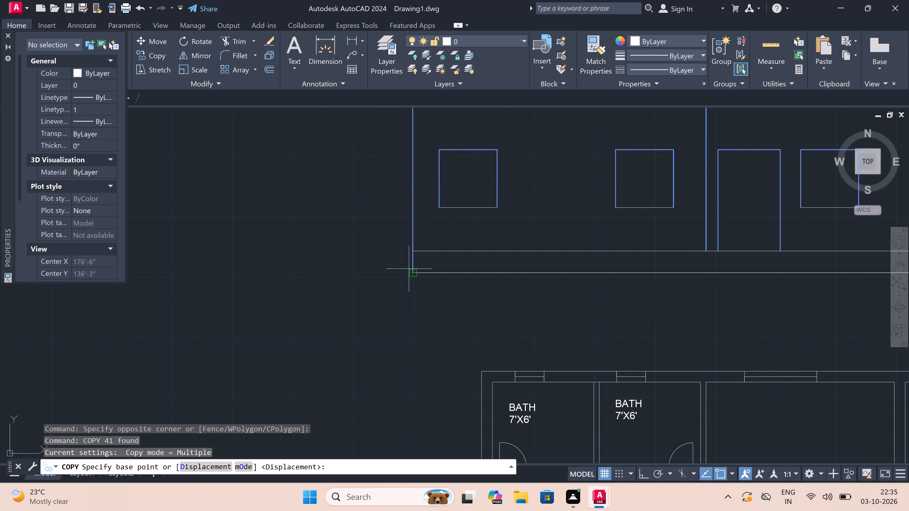
click(410, 254)
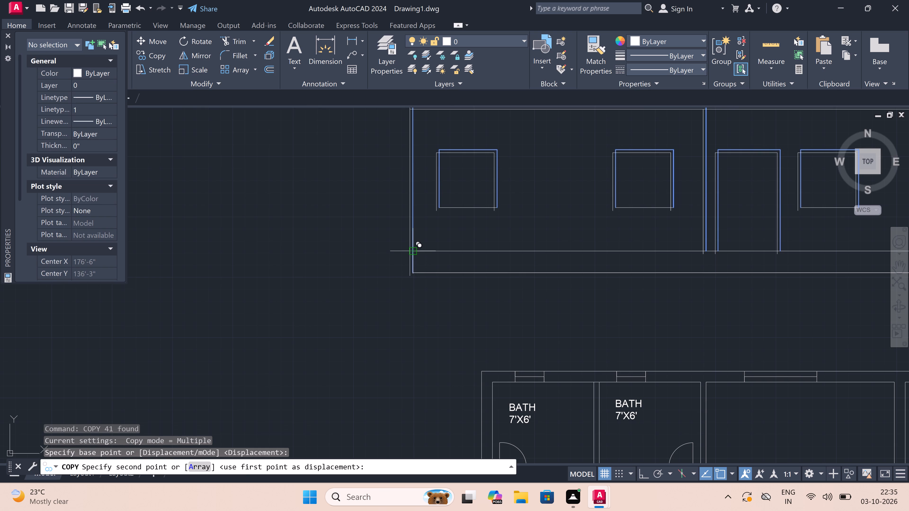
scroll(410, 254, down, 2)
scroll(410, 200, up, 5)
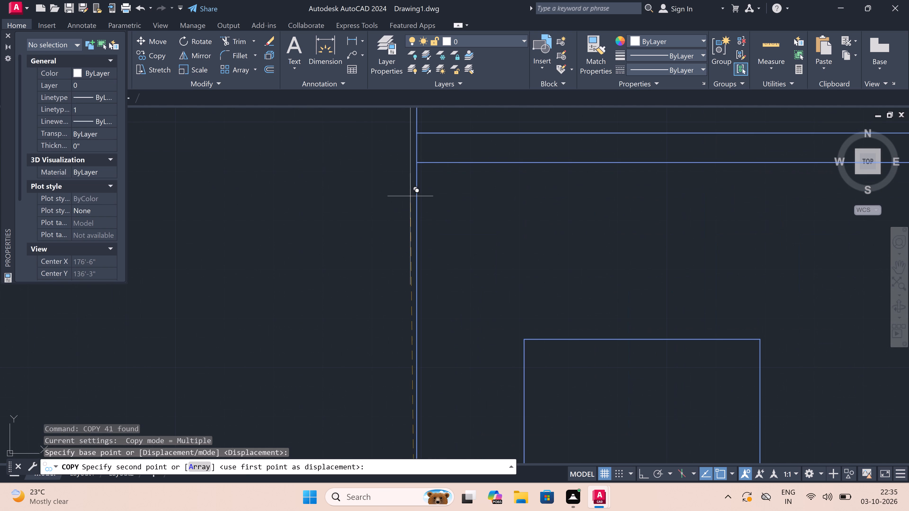
double_click(414, 134)
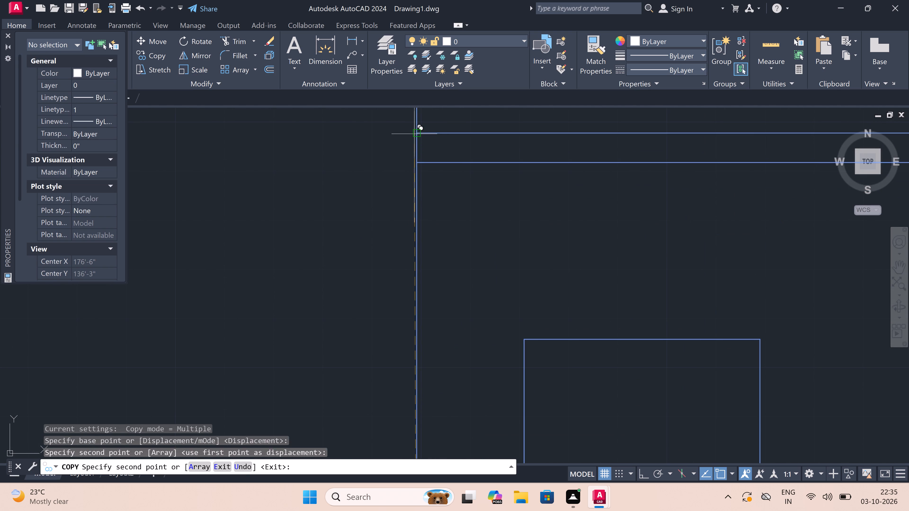
Place another copy of the elevation and section directly above the previous one as the third storey, vertically aligned with Ortho on.
scroll(415, 134, down, 11)
scroll(411, 114, up, 7)
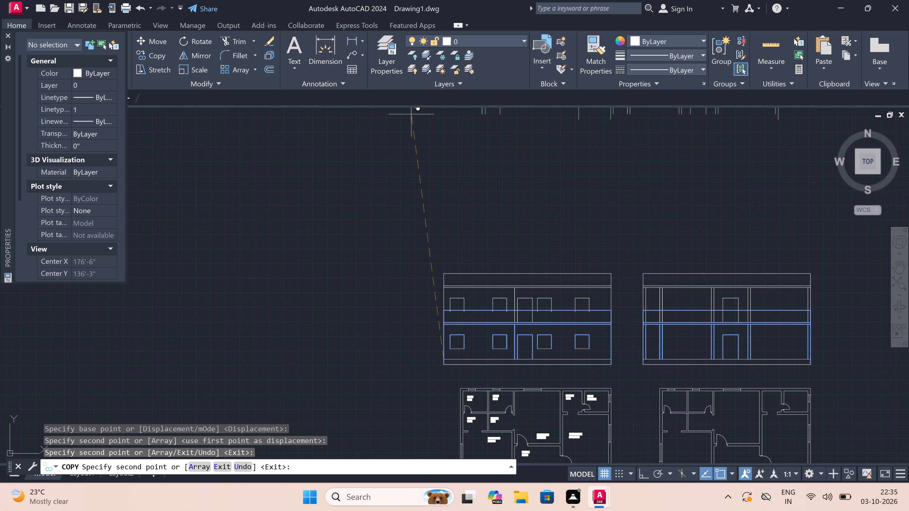
key(F8)
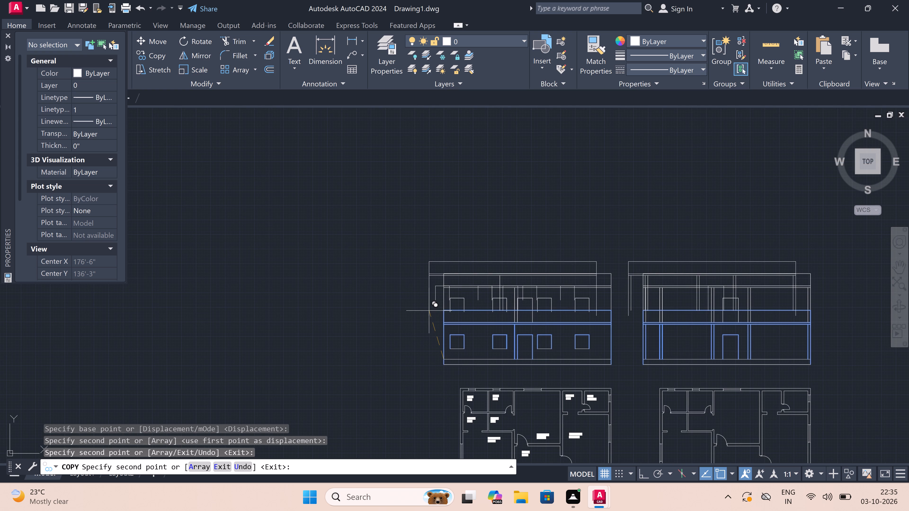
scroll(437, 295, up, 4)
click(457, 258)
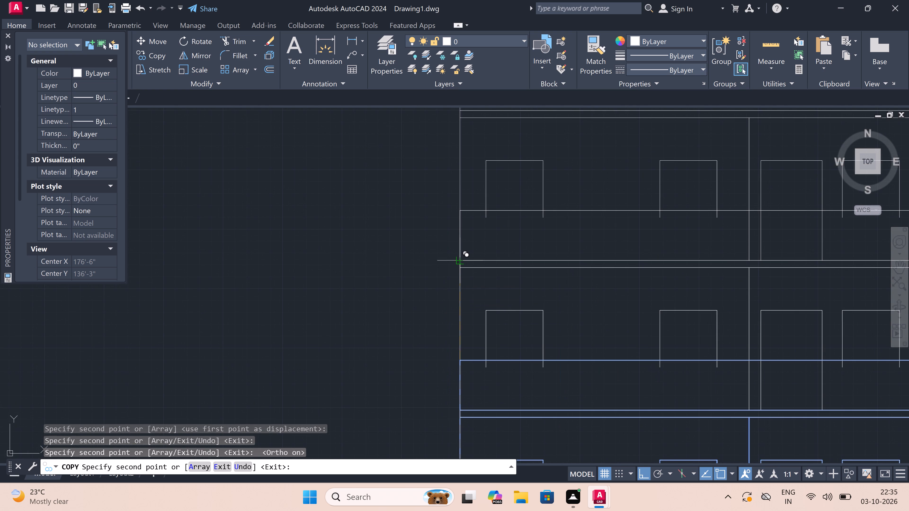
key(Escape)
scroll(460, 256, down, 4)
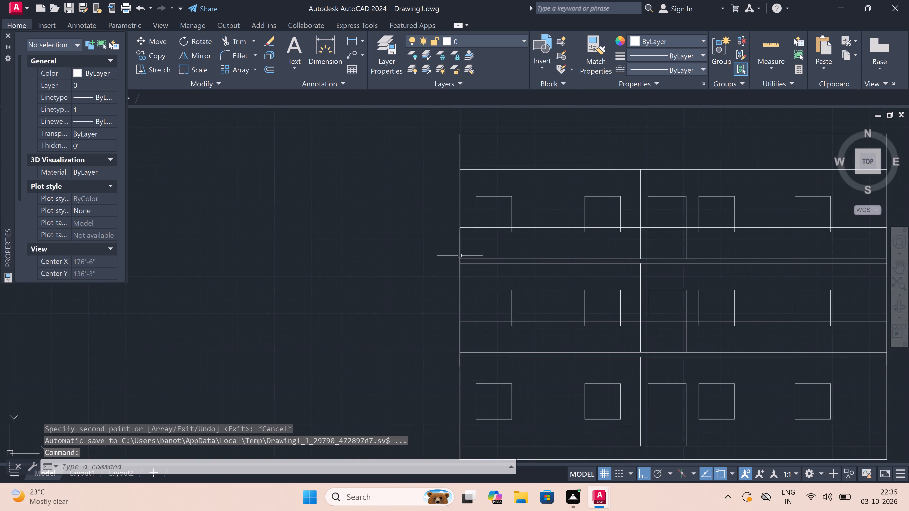
scroll(482, 278, up, 2)
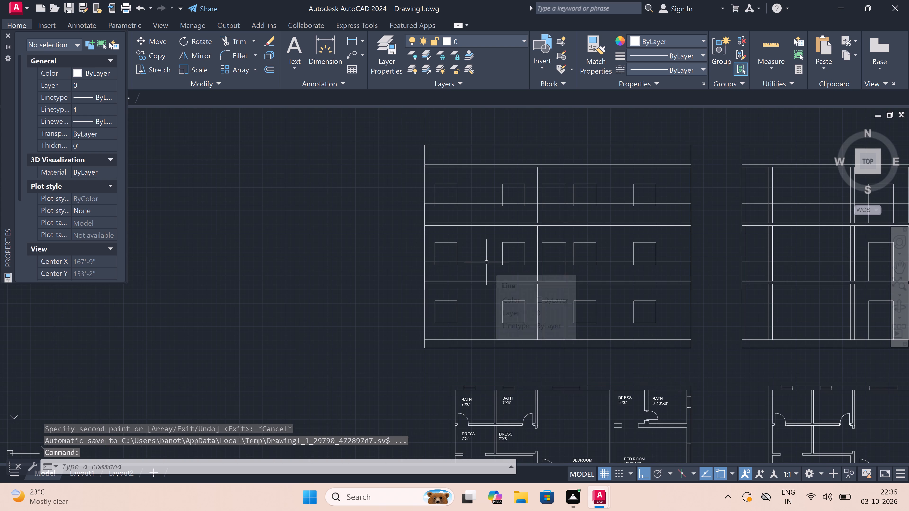
click(486, 262)
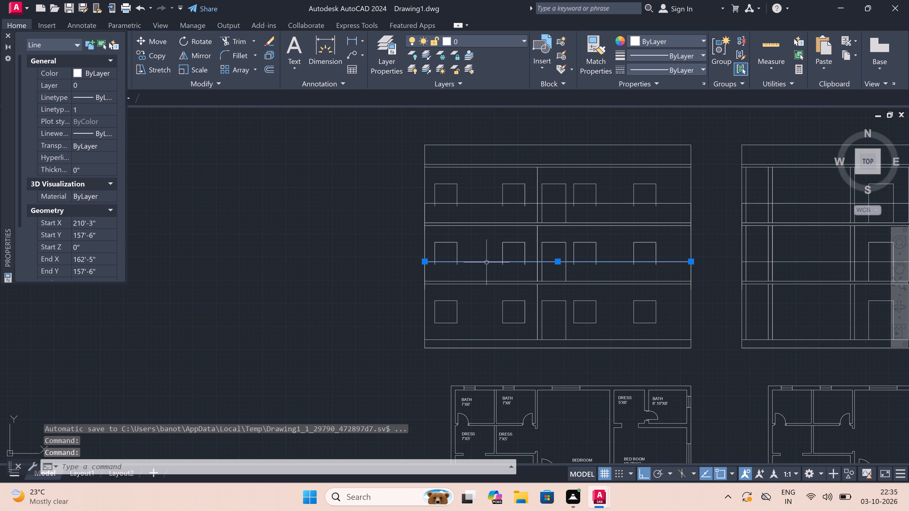
key(Escape)
Draw a rectangle slightly inside the outline of the elevation's leftmost lowest-storey window as its inner frame.
text(REC)
key(space)
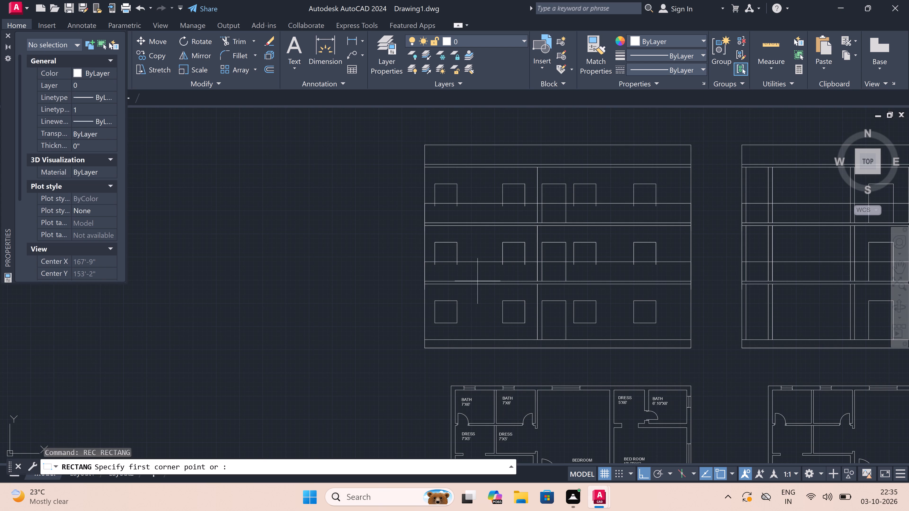
scroll(426, 299, up, 4)
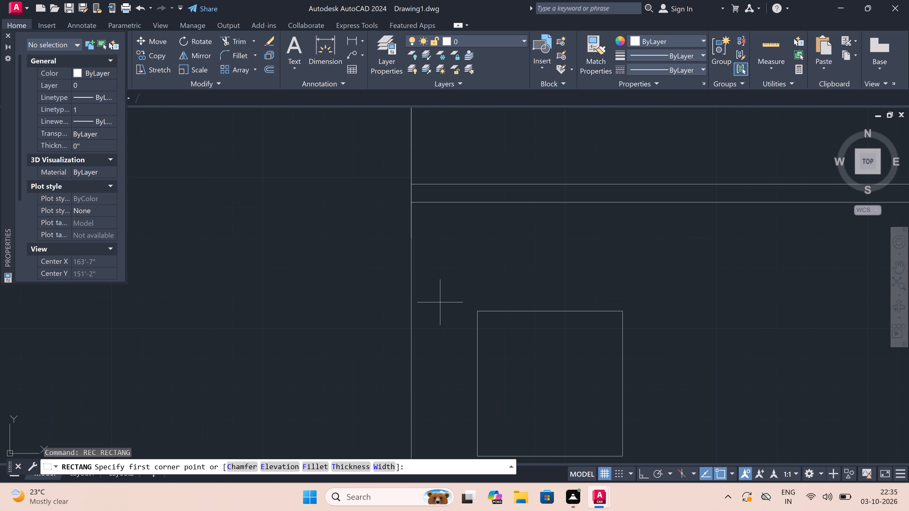
scroll(487, 313, up, 3)
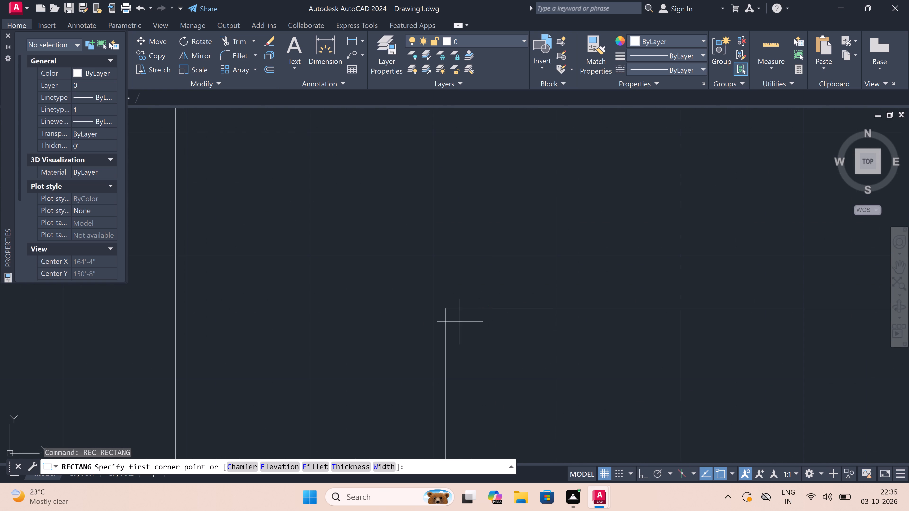
scroll(444, 318, up, 1)
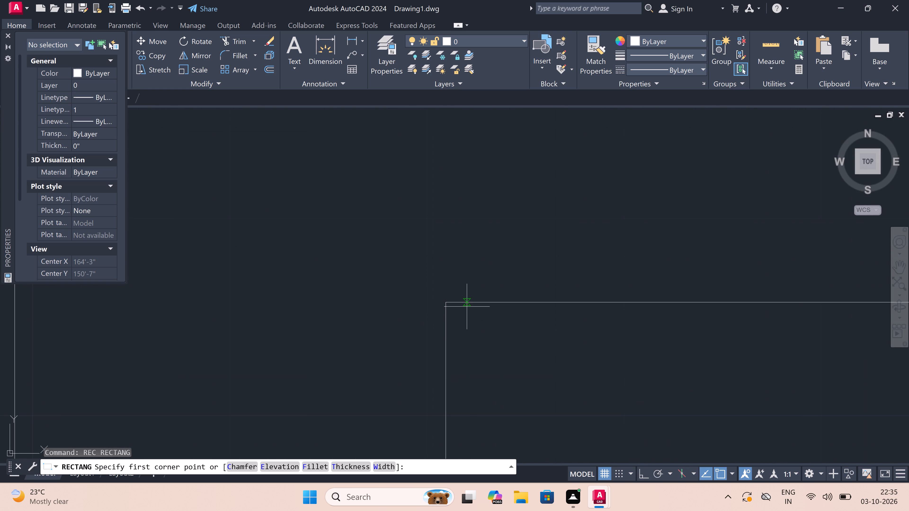
click(460, 317)
scroll(473, 330, down, 5)
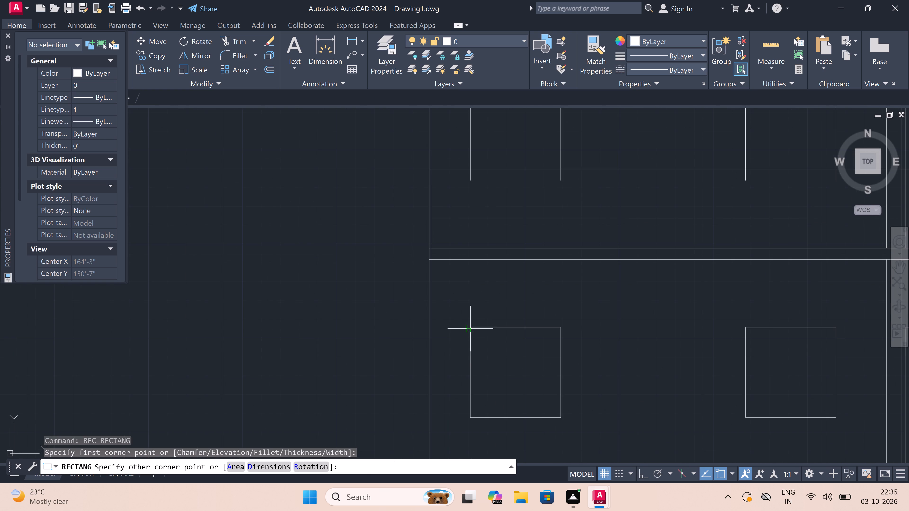
scroll(530, 392, up, 3)
scroll(566, 411, down, 1)
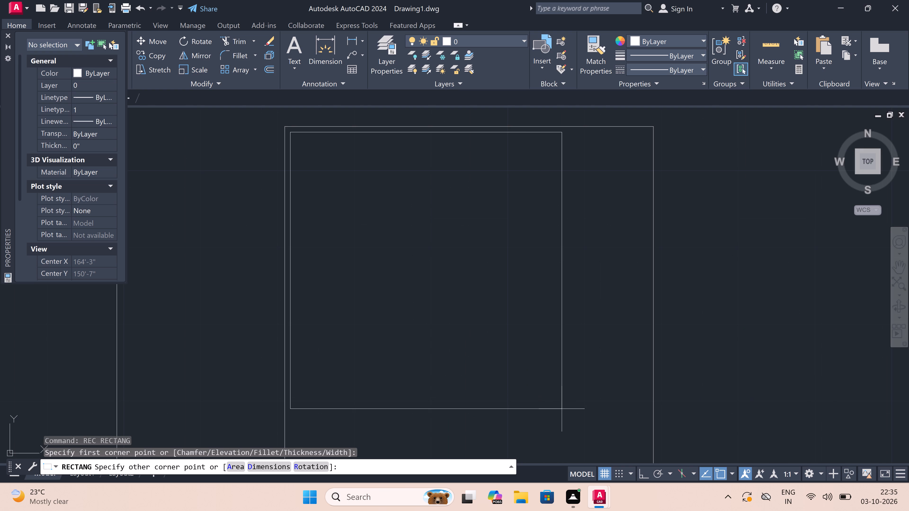
scroll(594, 437, down, 2)
scroll(595, 442, up, 1)
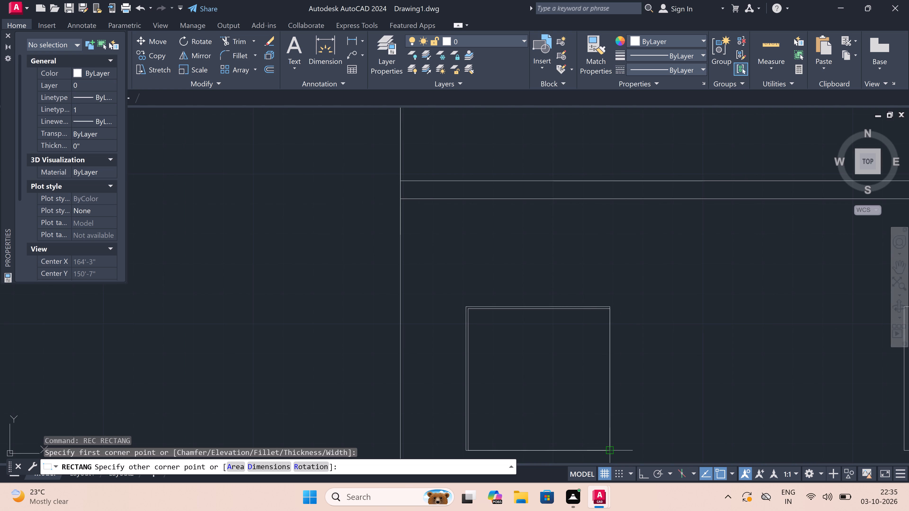
scroll(606, 447, up, 2)
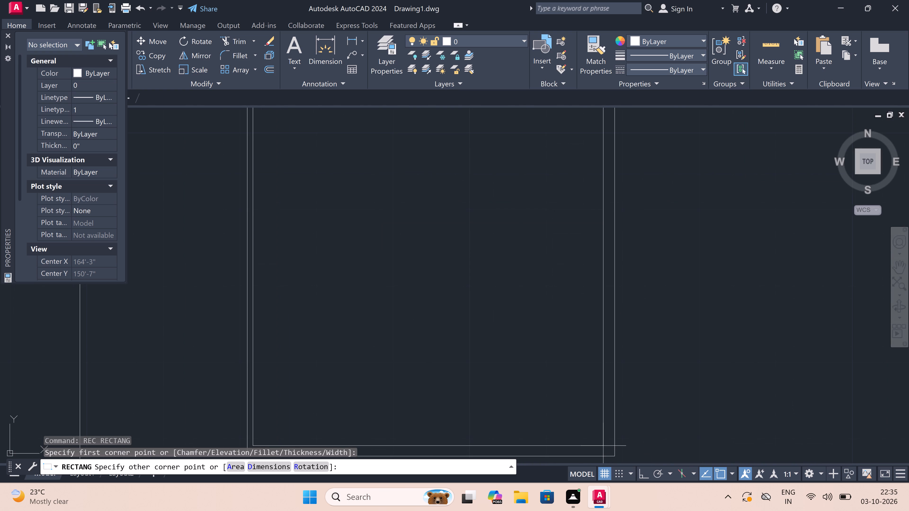
click(605, 448)
scroll(520, 308, down, 3)
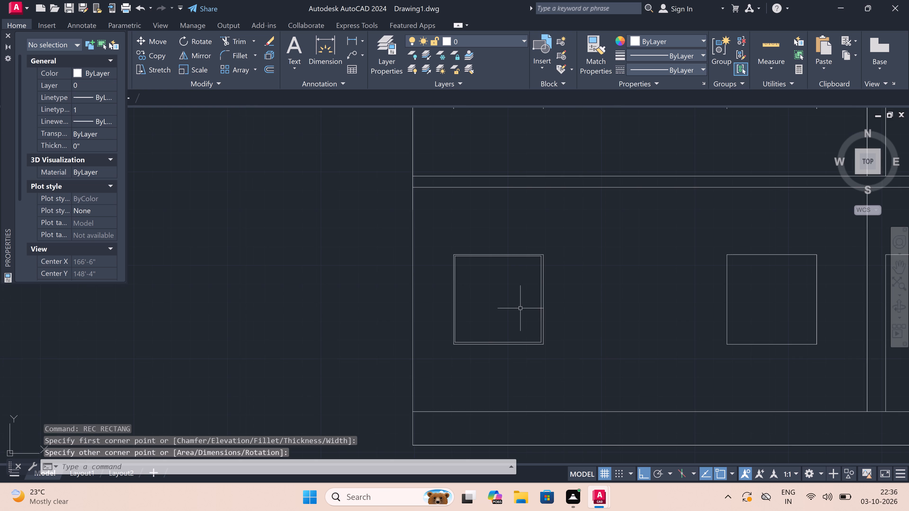
Draw a vertical line down the middle of the leftmost lowest-storey window, between the midpoints of its inner frame's top and bottom edges.
key(l)
key(space)
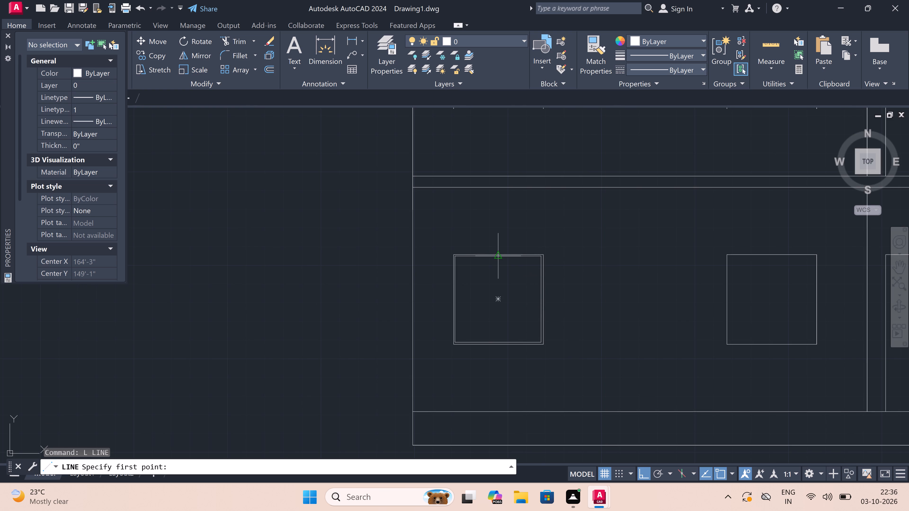
drag(498, 256, 498, 258)
scroll(489, 342, up, 3)
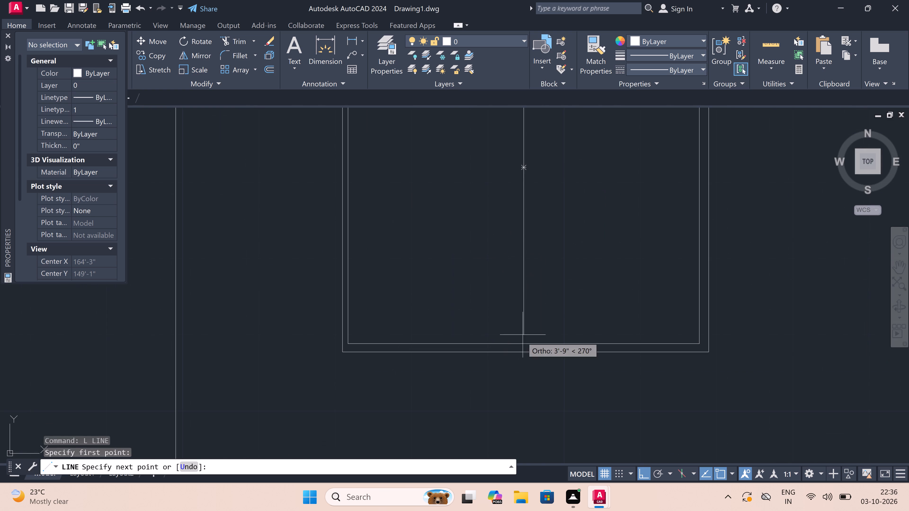
scroll(521, 343, up, 4)
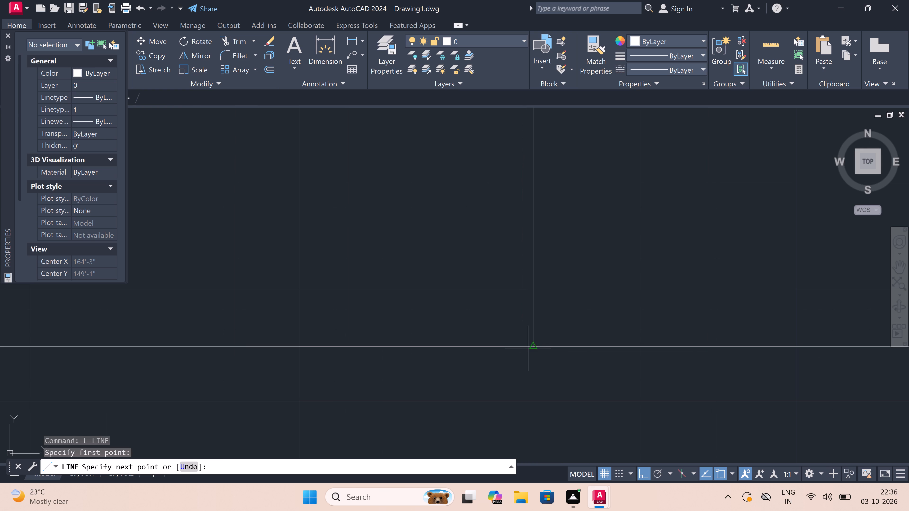
click(529, 348)
key(Escape)
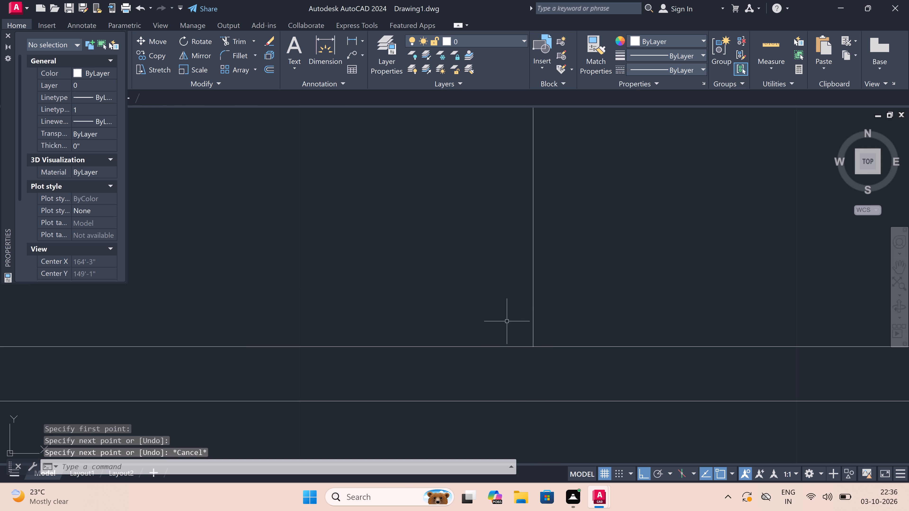
Copy the detailed leftmost window by its top-left corner onto the second window of the elevation's lowest storey.
scroll(510, 307, down, 7)
scroll(533, 224, up, 2)
scroll(607, 197, down, 1)
click(626, 198)
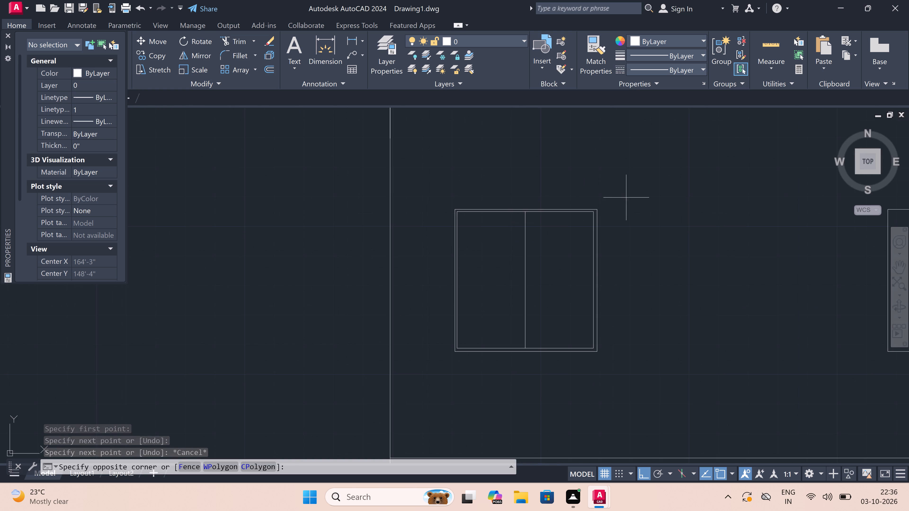
double_click(427, 401)
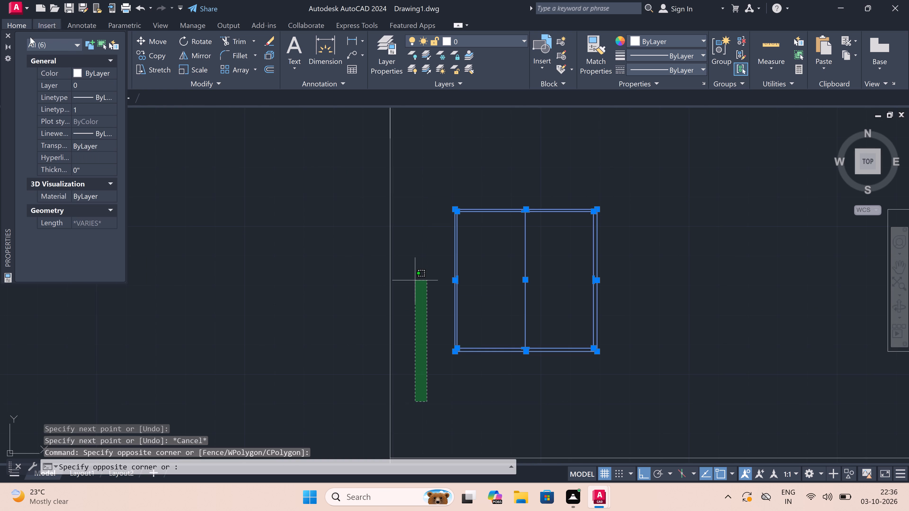
key(Escape)
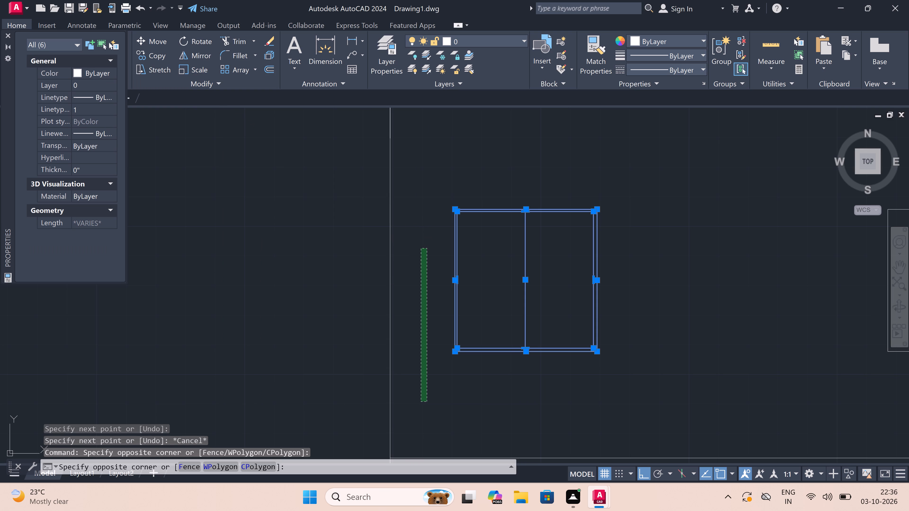
click(147, 55)
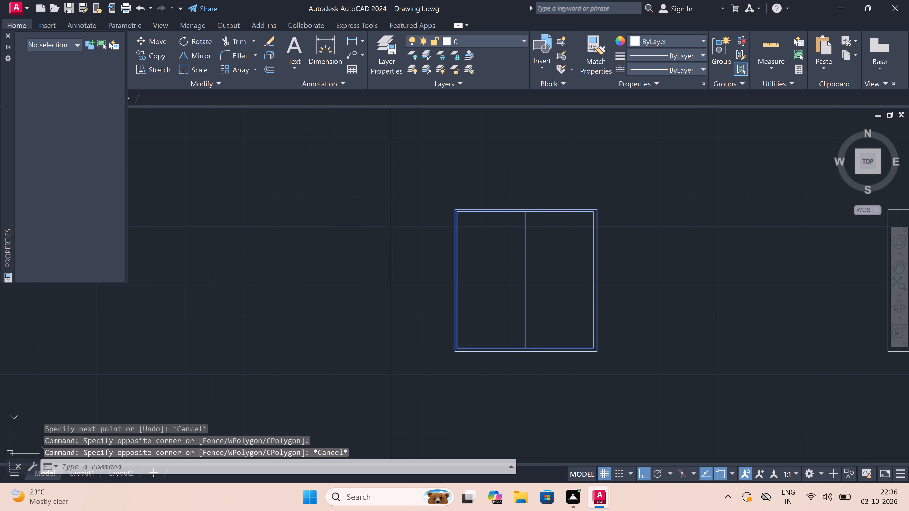
double_click(453, 211)
scroll(453, 211, down, 3)
scroll(613, 212, up, 2)
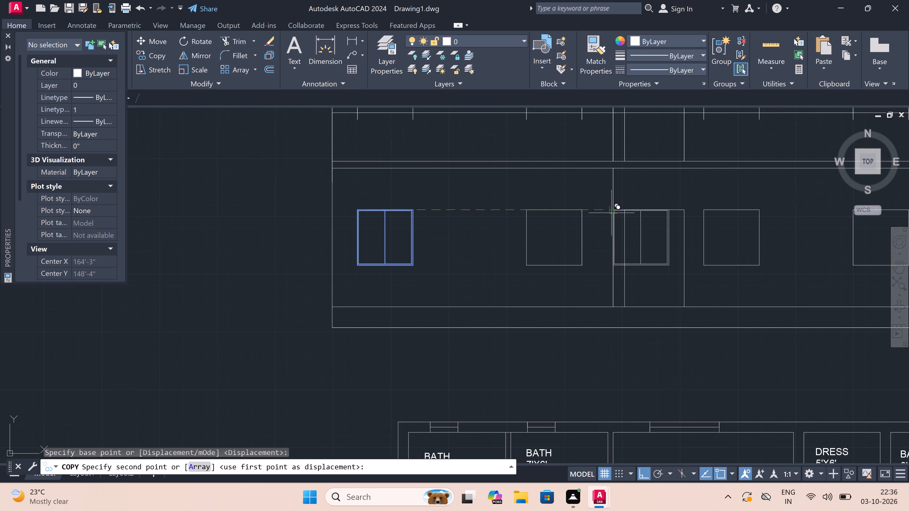
click(479, 207)
Place further copies of the detailed window on the two lowest-storey windows to the right of the door.
scroll(479, 207, down, 2)
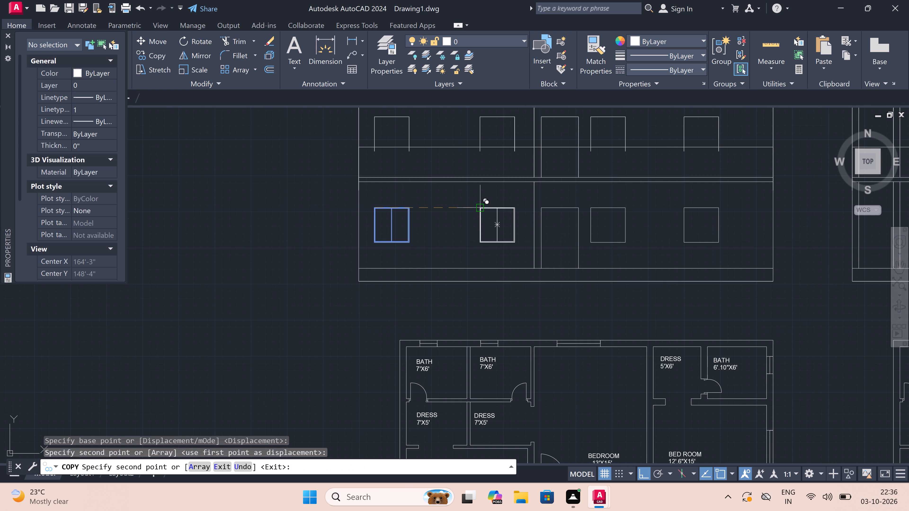
scroll(592, 210, up, 3)
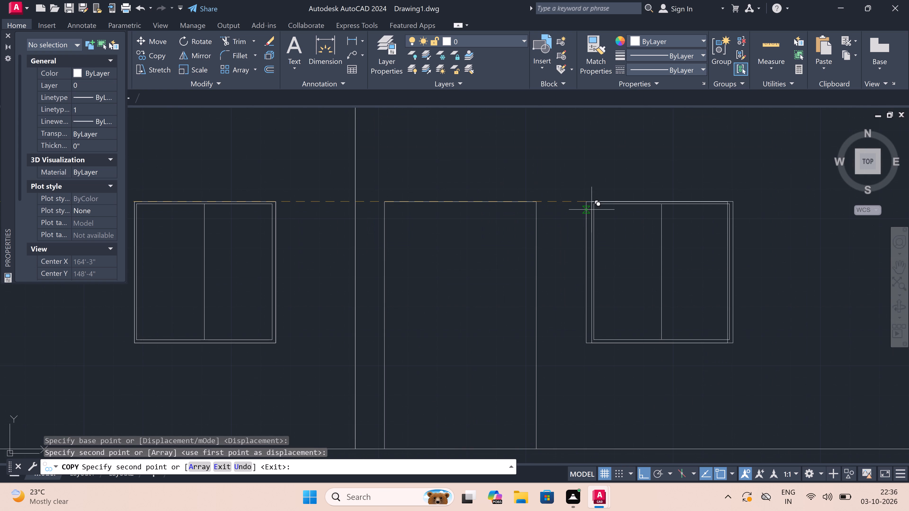
click(587, 204)
scroll(587, 204, down, 4)
scroll(644, 202, up, 1)
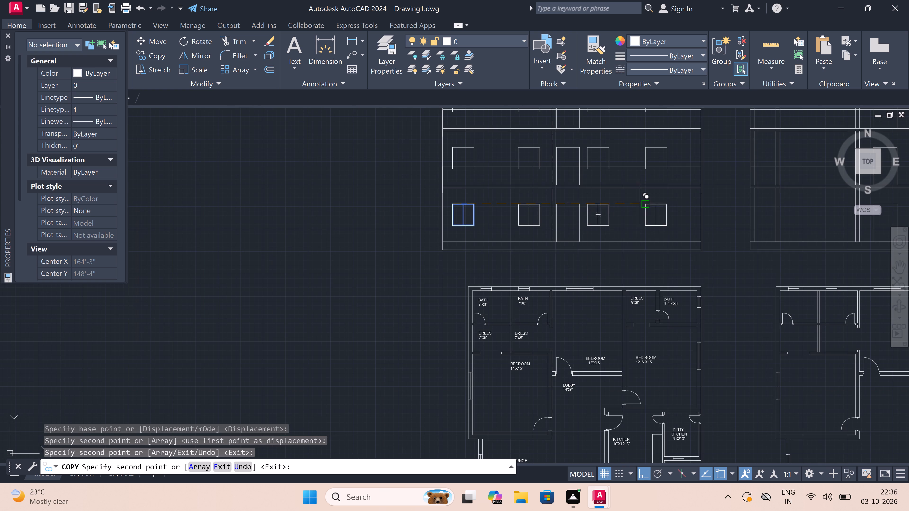
scroll(643, 202, up, 7)
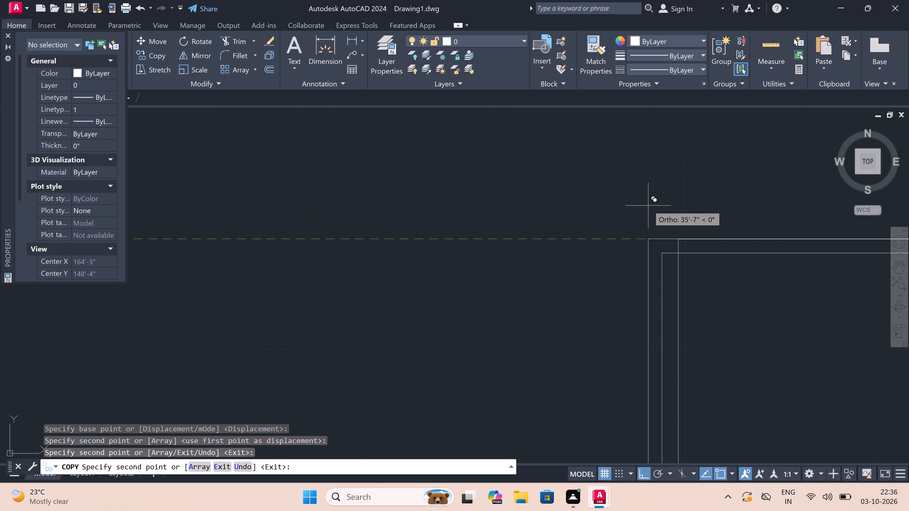
click(681, 240)
key(Escape)
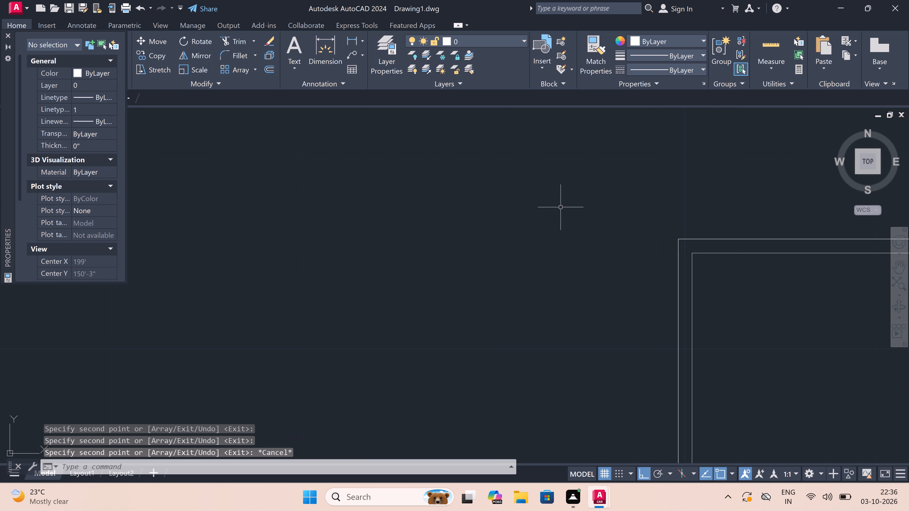
Draw a rectangle slightly inside the outline of the elevation's lowest-storey door as its inner frame.
scroll(560, 207, down, 8)
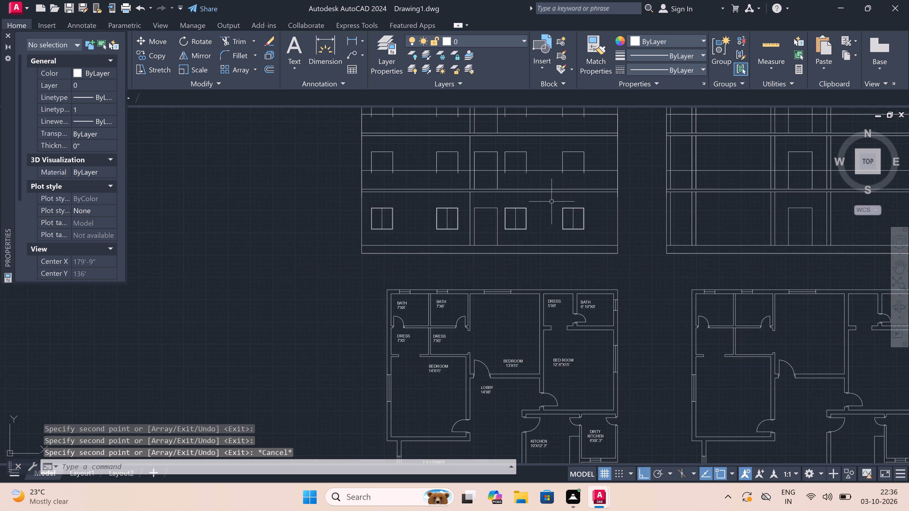
text(REC)
key(space)
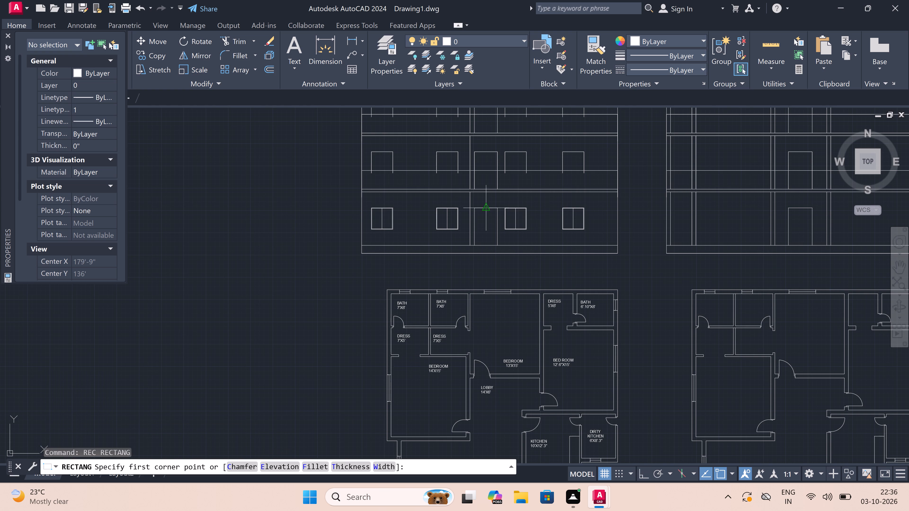
scroll(480, 212, up, 4)
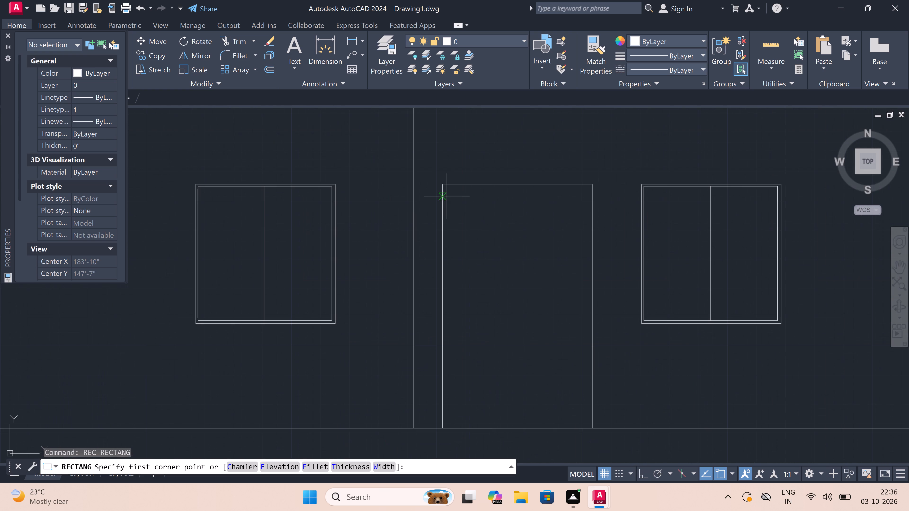
scroll(445, 187, up, 2)
drag(446, 189, 450, 193)
scroll(501, 237, down, 4)
scroll(520, 296, up, 2)
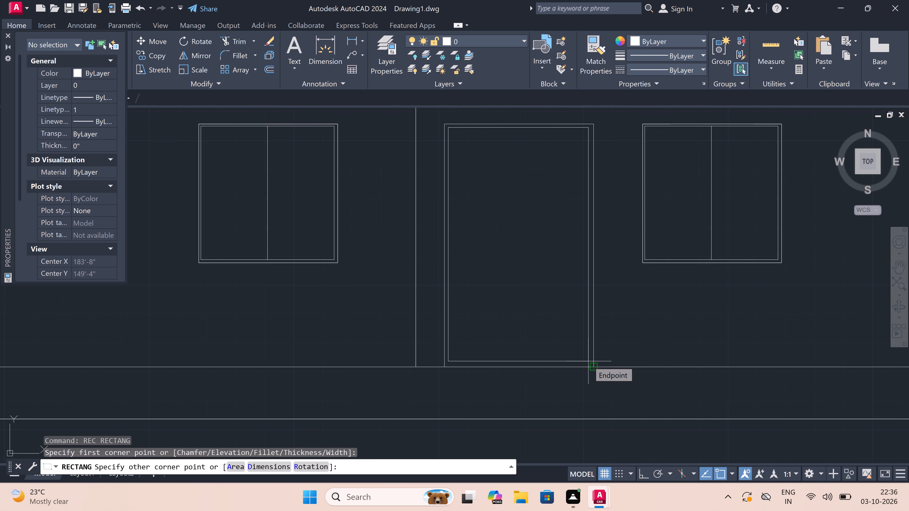
scroll(588, 361, up, 2)
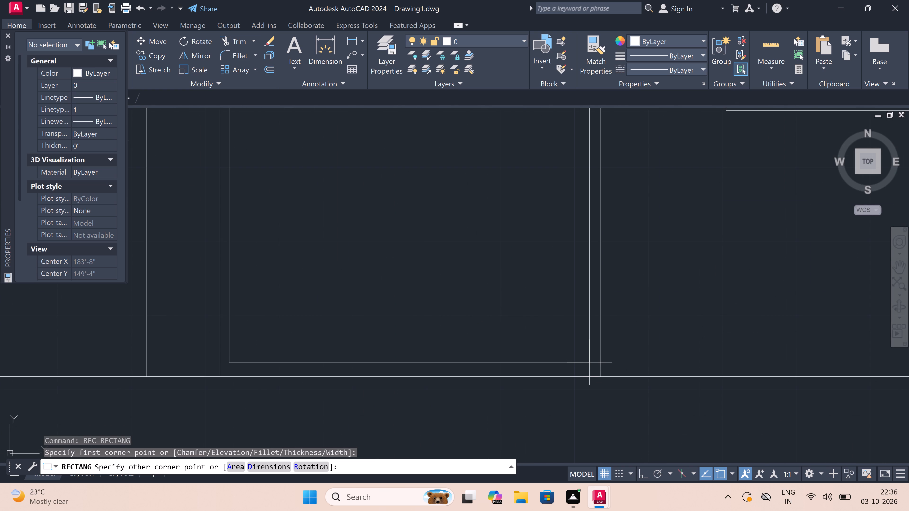
click(591, 367)
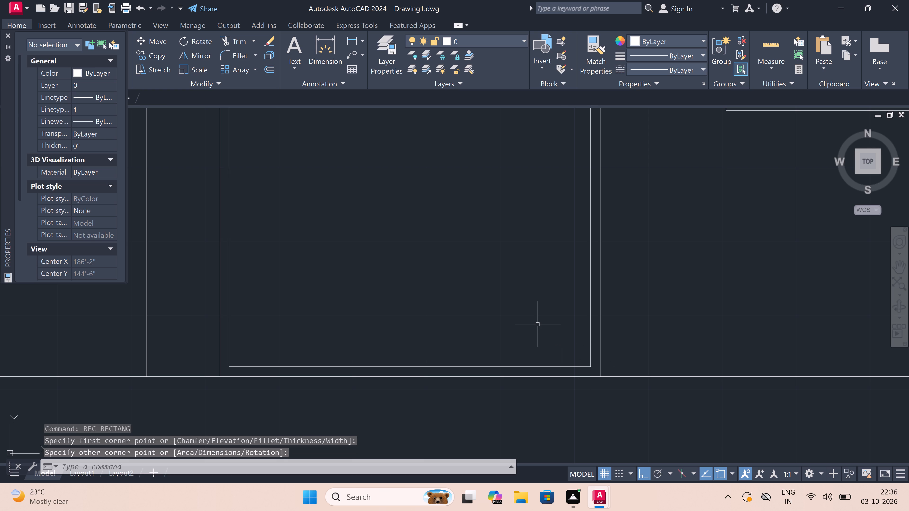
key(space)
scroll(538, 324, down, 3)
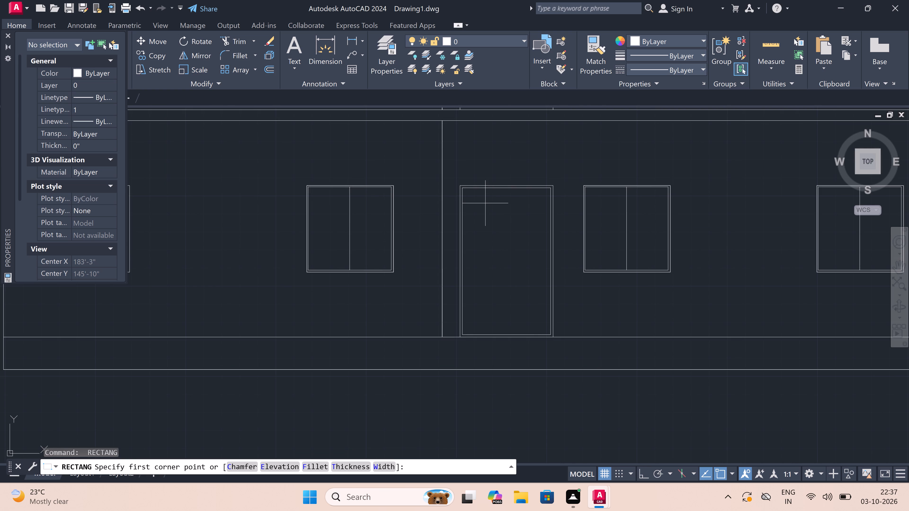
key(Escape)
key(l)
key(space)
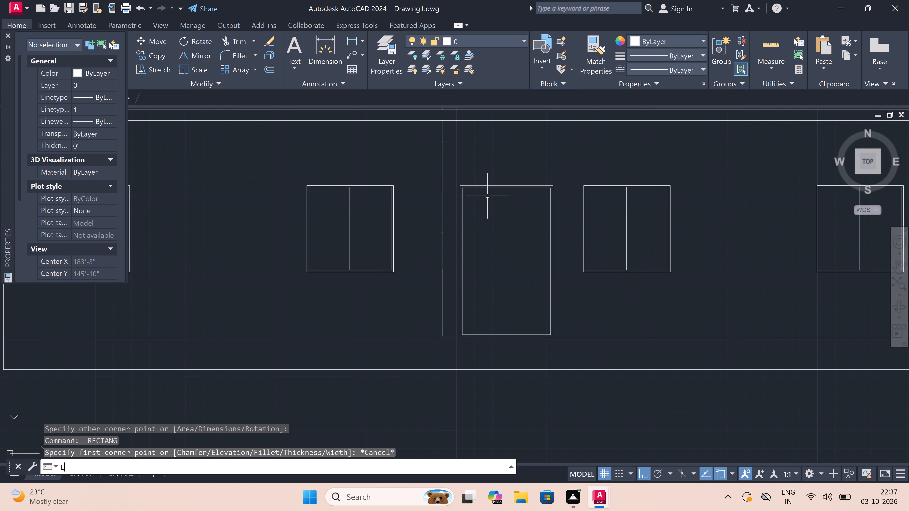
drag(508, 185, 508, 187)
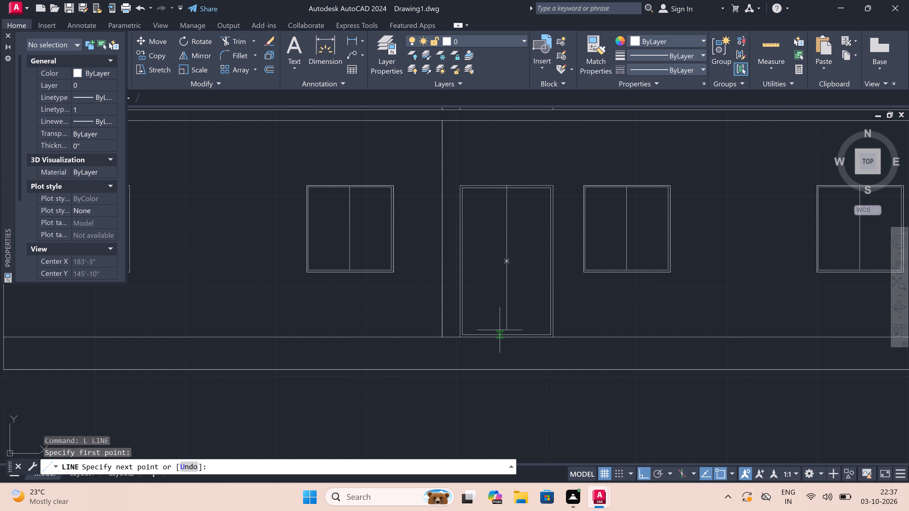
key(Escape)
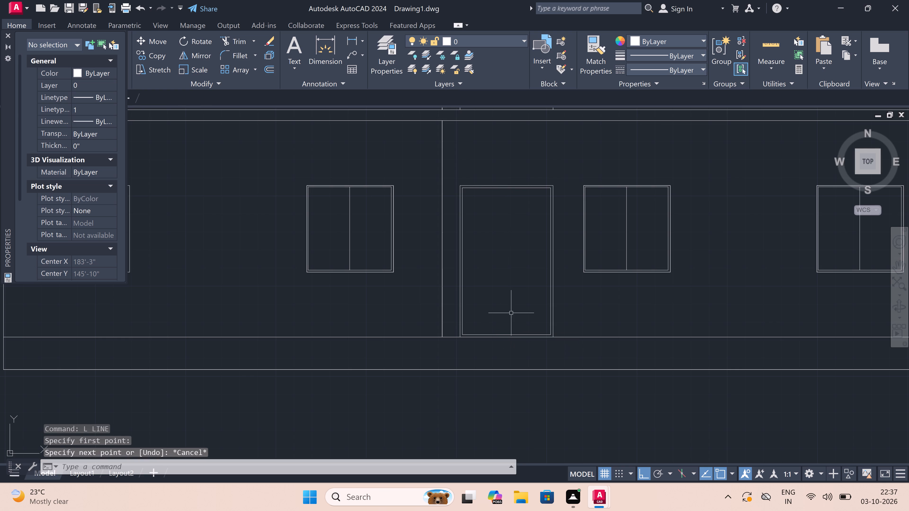
Draw a vertical centre line through the lowest-storey door from its inner frame's top midpoint down to the floor line.
key(space)
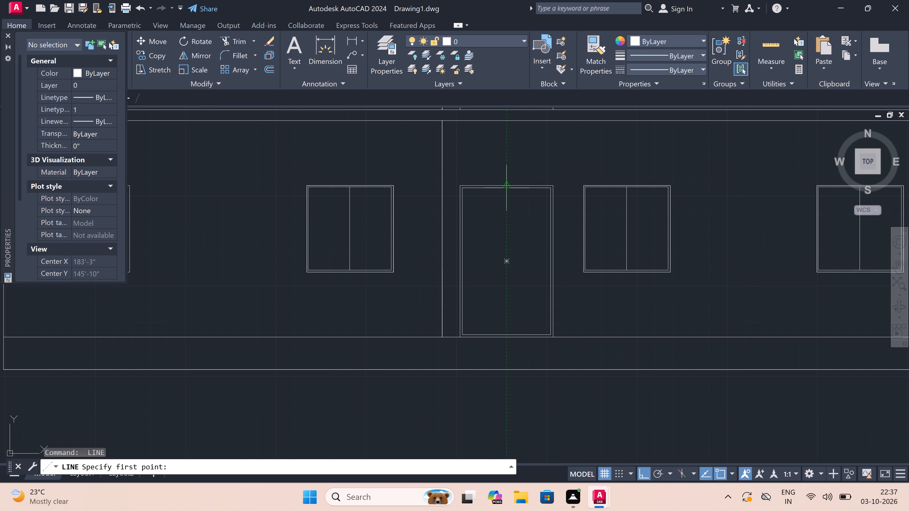
double_click(505, 193)
click(507, 337)
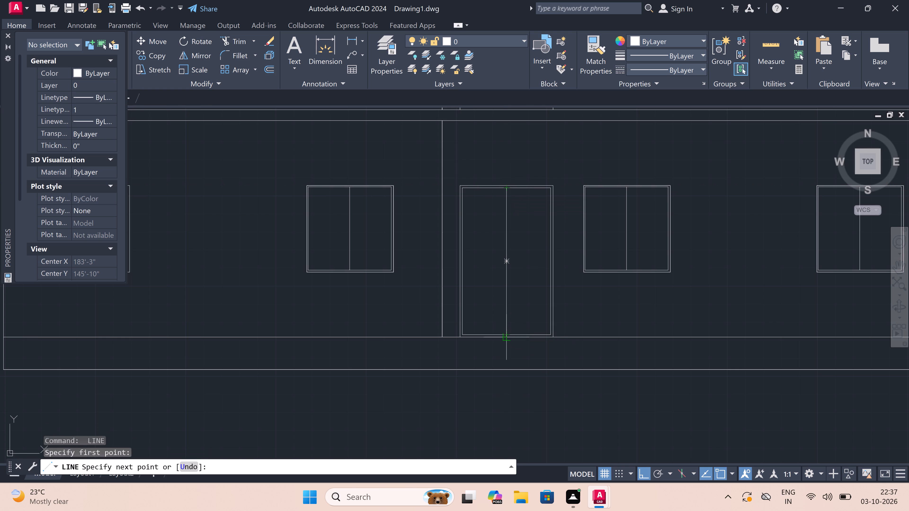
key(Escape)
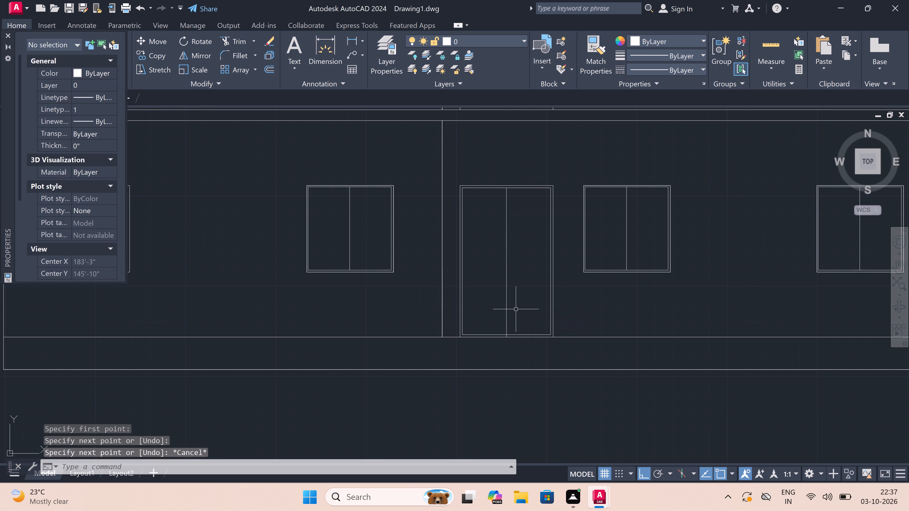
Draw a tall, narrow rectangle inside the left leaf of the lowest-storey door as its panel.
text(RE)
key(c)
key(space)
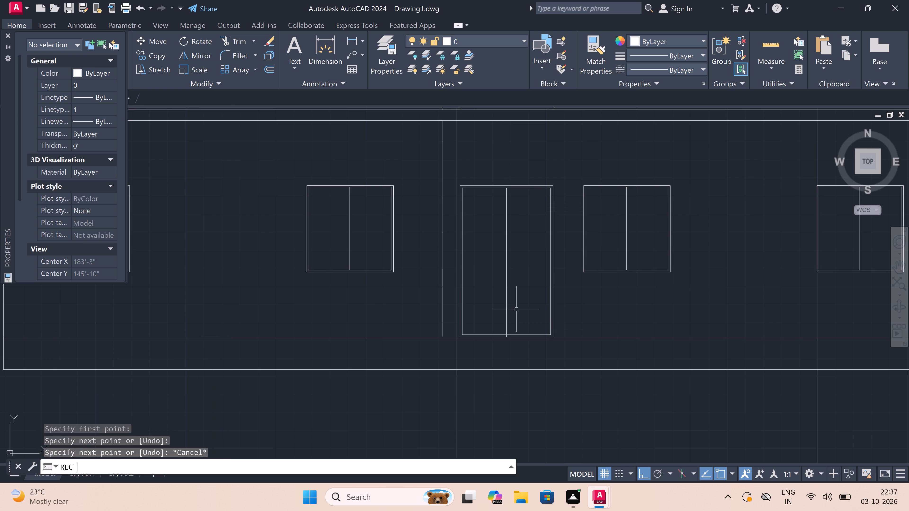
click(472, 202)
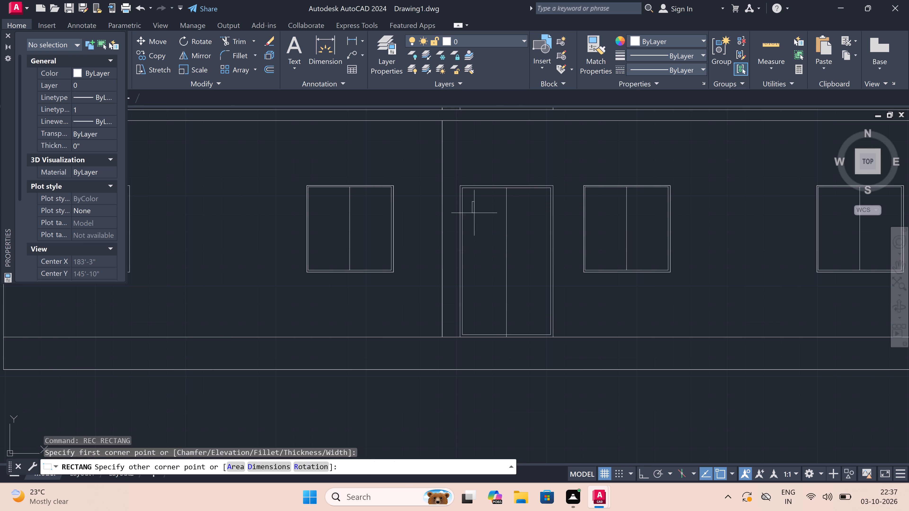
click(499, 326)
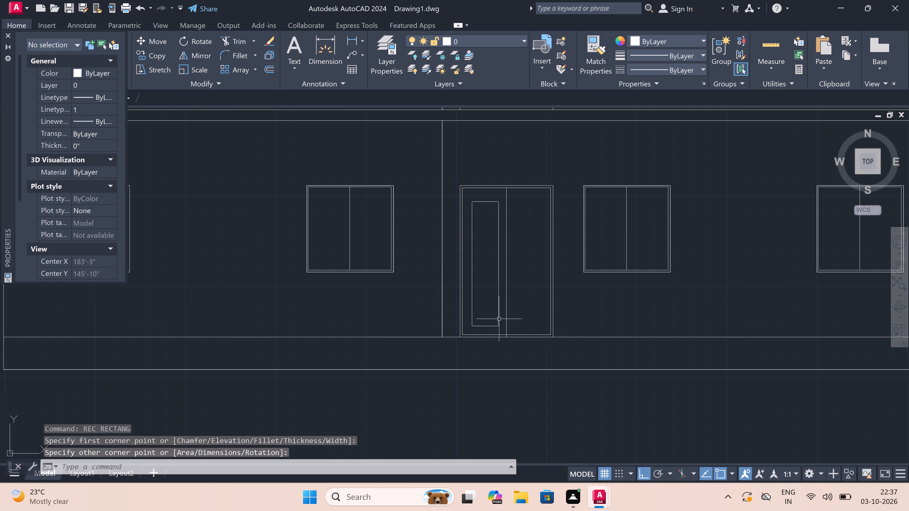
Copy the left leaf's panel rectangle about 2'-0" horizontally into the door's right leaf with Ortho on.
click(499, 319)
double_click(157, 54)
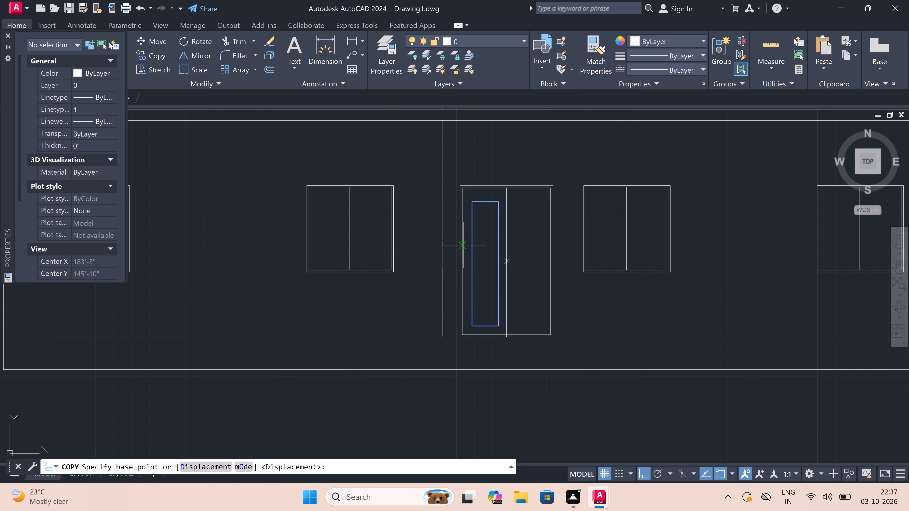
click(482, 254)
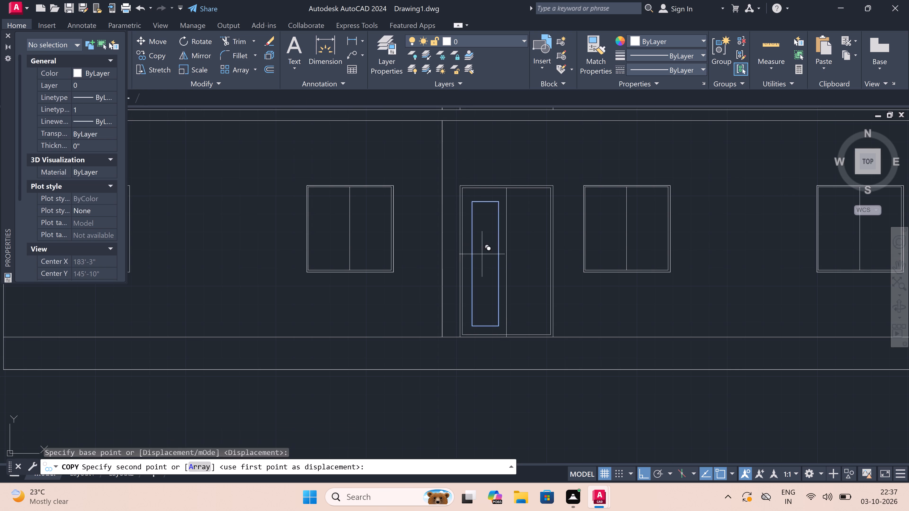
click(526, 254)
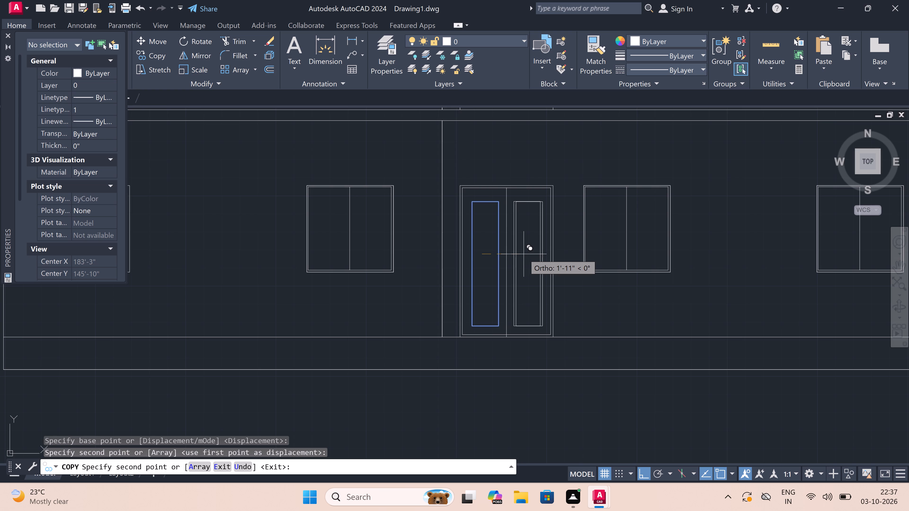
key(Escape)
Draw a small horizontal handle rectangle at mid-height of the lowest-storey door, starting on the centre line and extending into the right leaf.
text(REC)
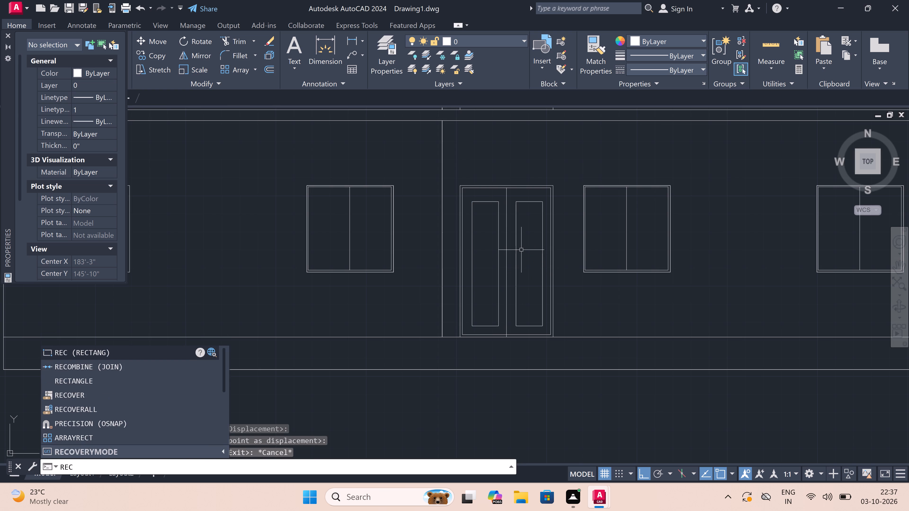
key(space)
scroll(518, 252, up, 1)
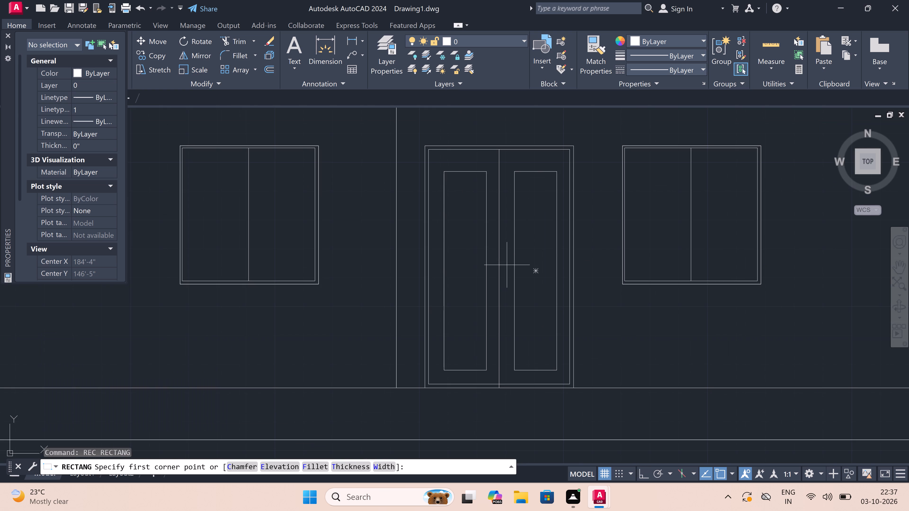
double_click(499, 267)
scroll(504, 267, up, 4)
scroll(526, 287, down, 2)
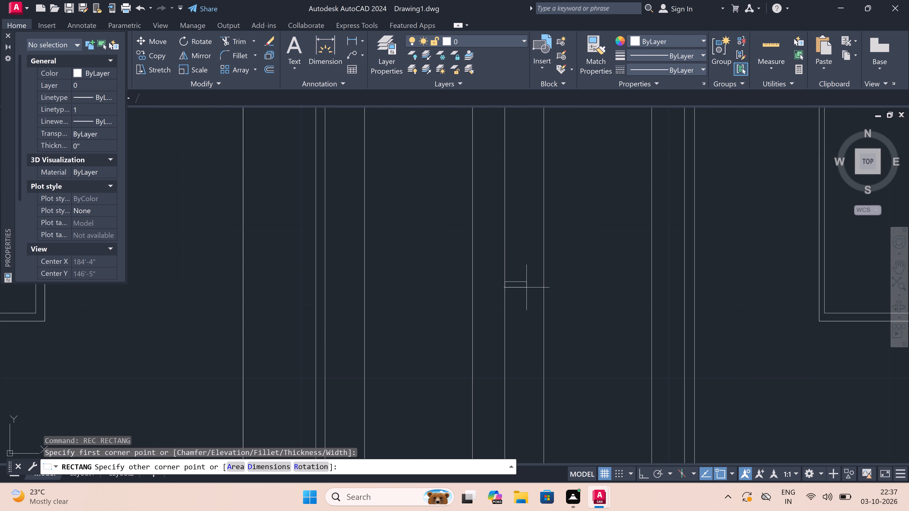
double_click(536, 292)
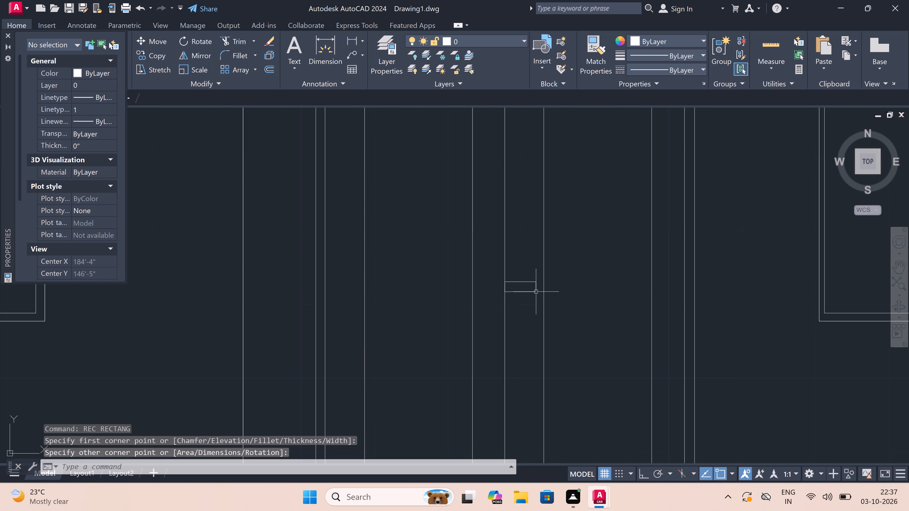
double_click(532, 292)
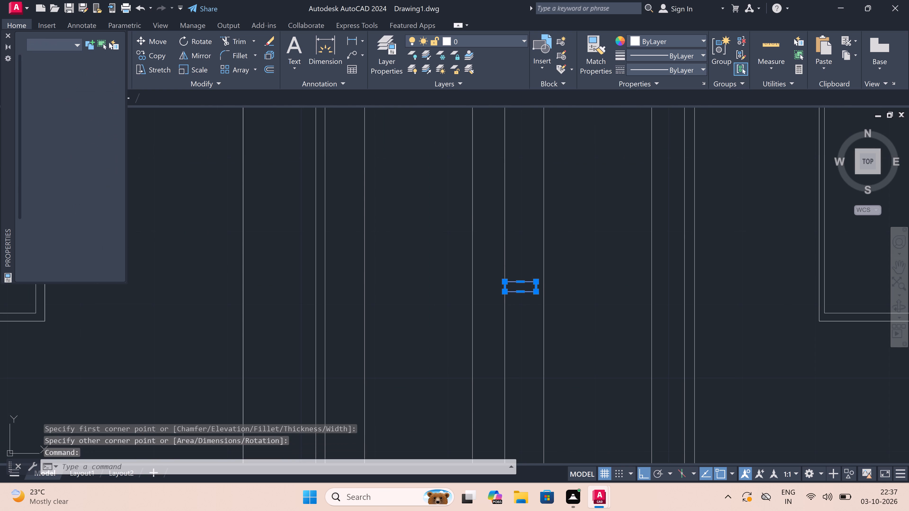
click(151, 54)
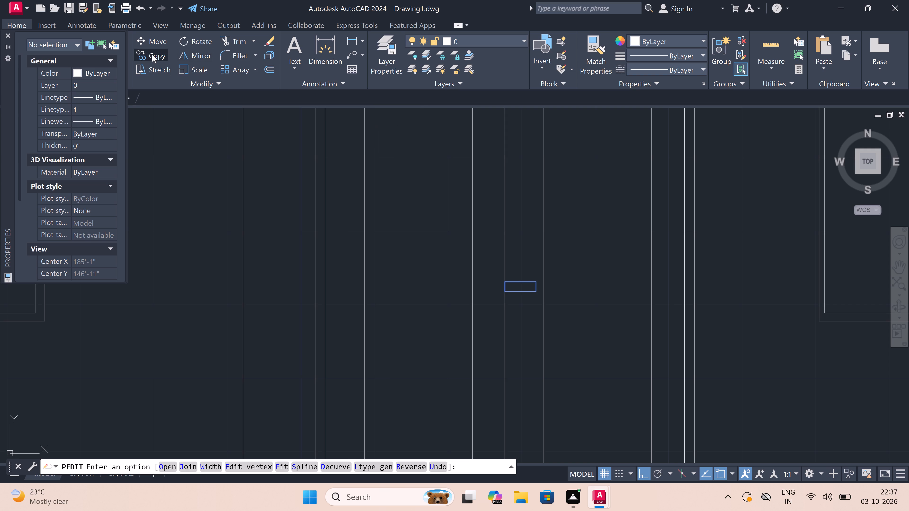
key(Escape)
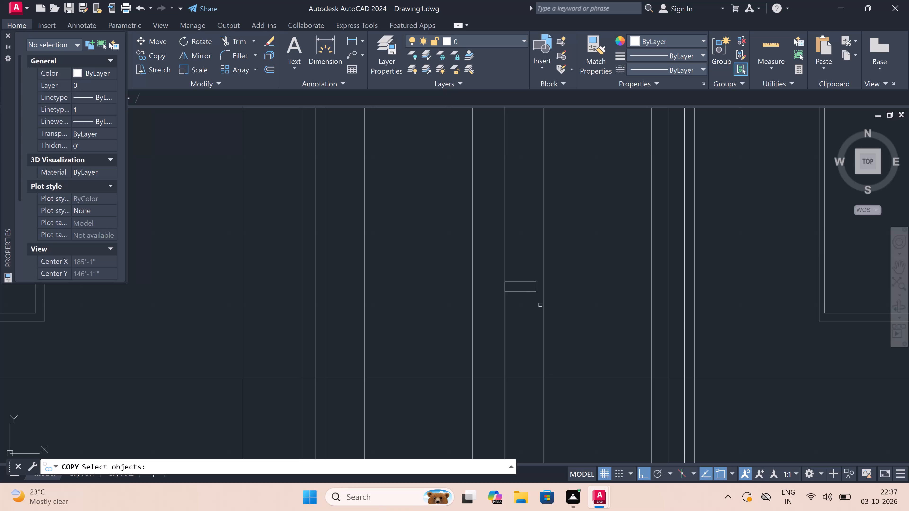
Copy the door's handle rectangle about 0'-4" horizontally to the left side of the centre line with Ortho on.
click(523, 290)
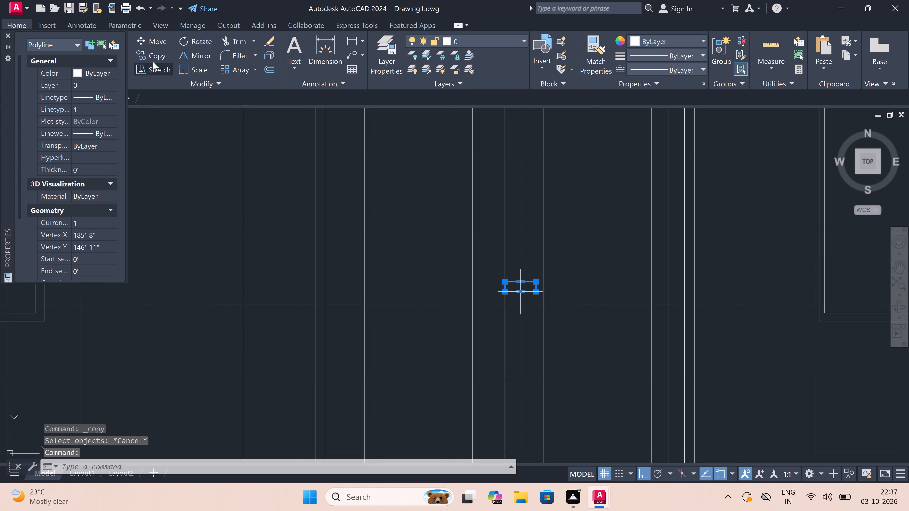
click(146, 49)
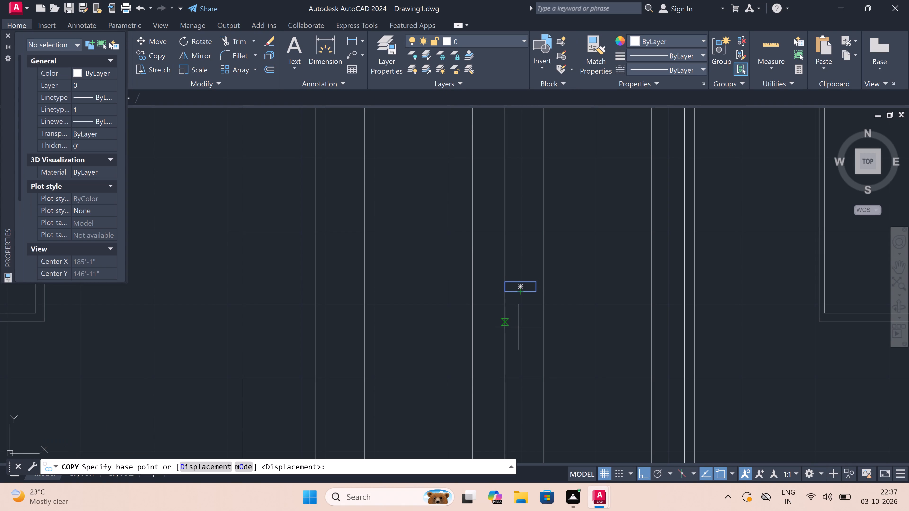
scroll(524, 303, up, 2)
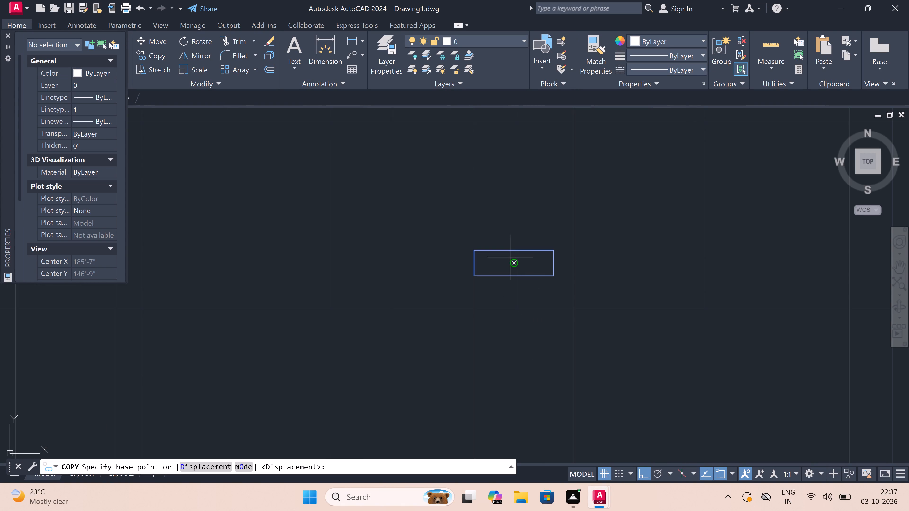
click(516, 264)
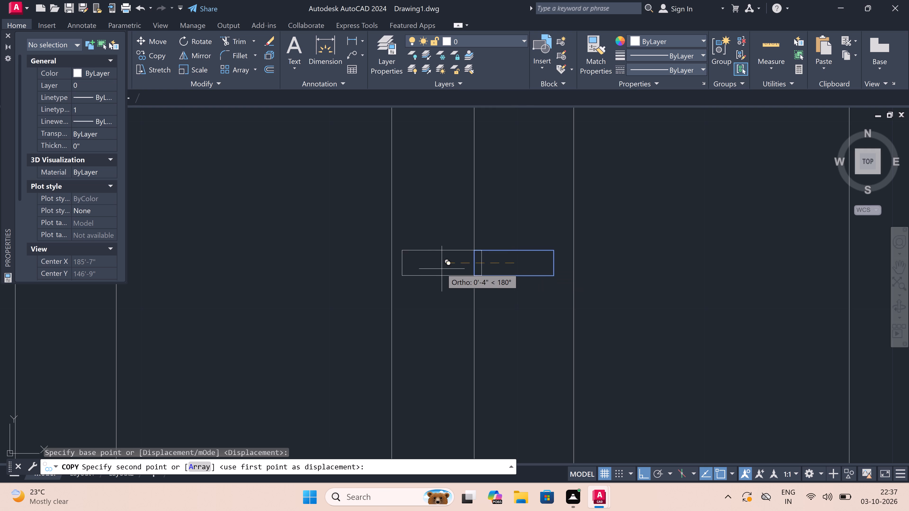
scroll(435, 264, up, 3)
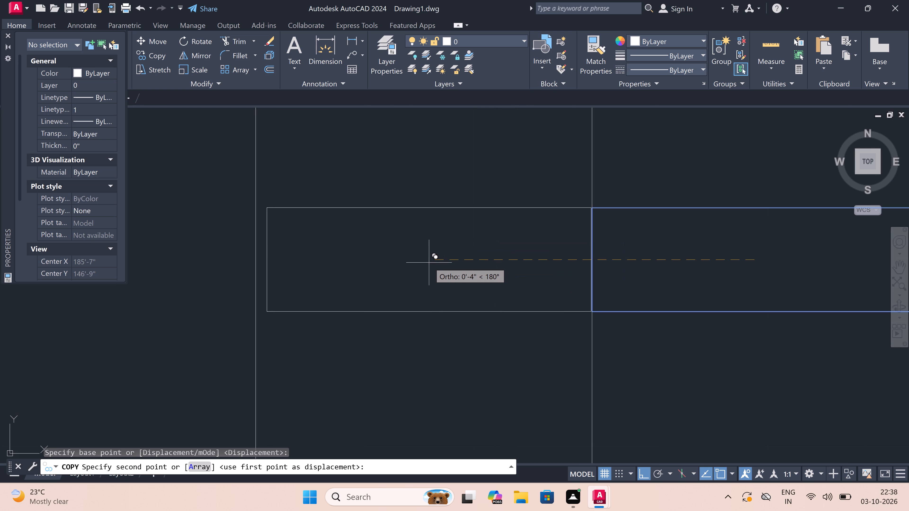
click(429, 263)
key(Escape)
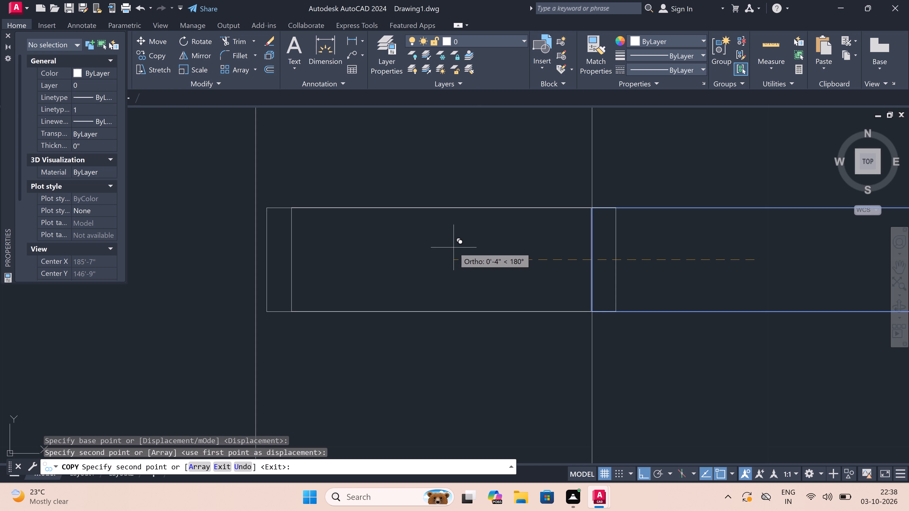
Add the multiline text label "ELEVATION" in the gap between the elevation and the floor plan below it.
scroll(511, 241, down, 5)
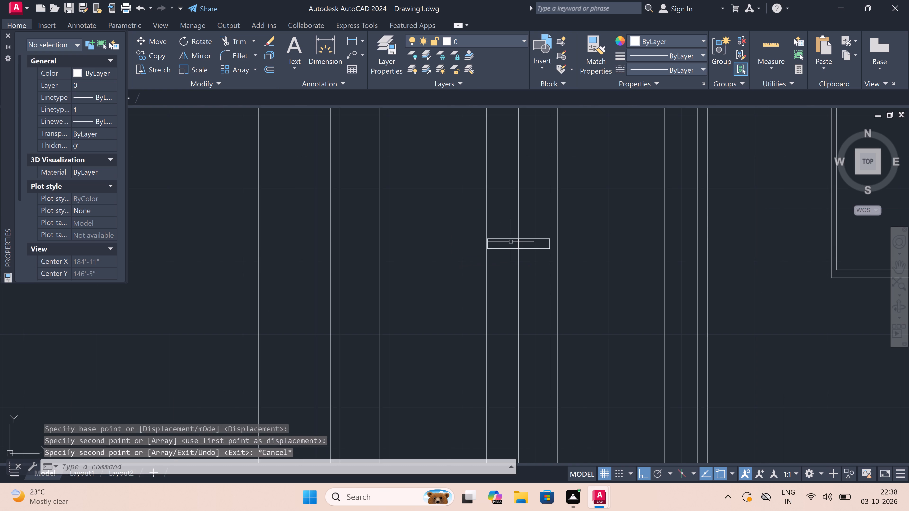
scroll(511, 242, down, 4)
scroll(511, 242, up, 2)
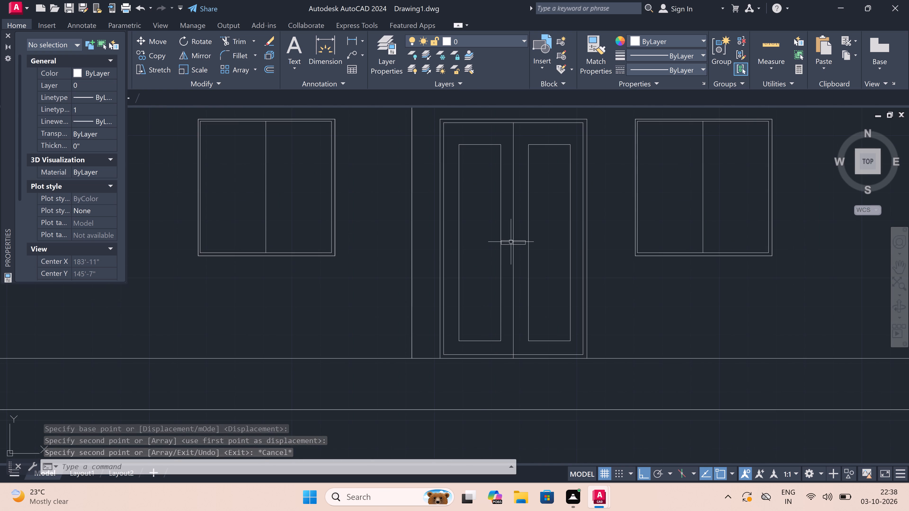
scroll(511, 242, down, 2)
scroll(512, 246, up, 2)
scroll(513, 249, down, 2)
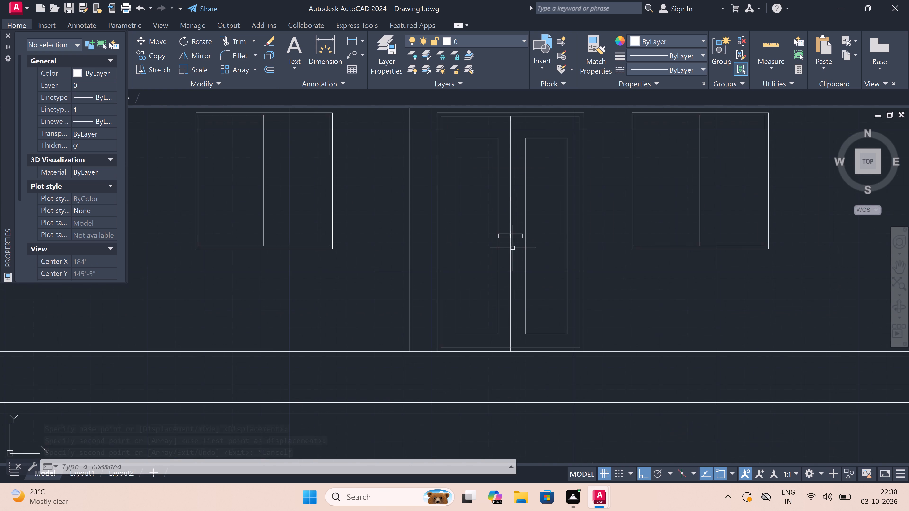
scroll(513, 249, down, 3)
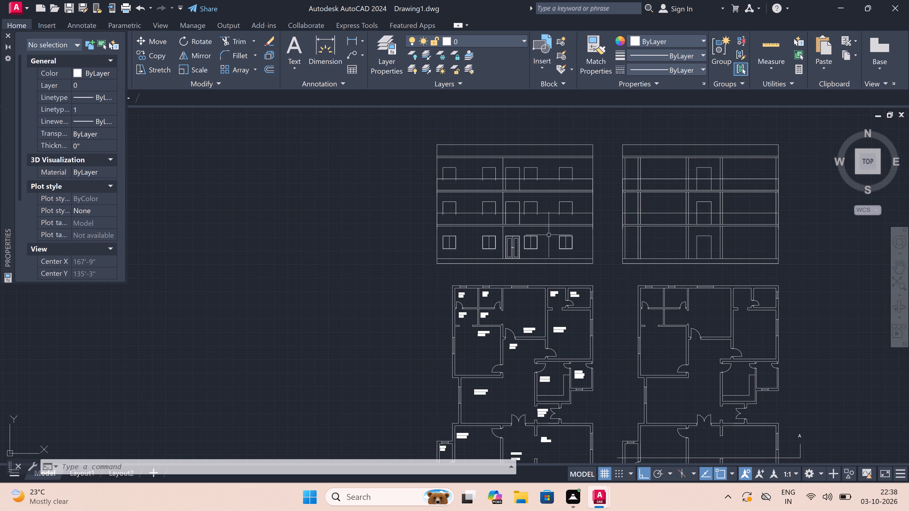
scroll(549, 235, up, 1)
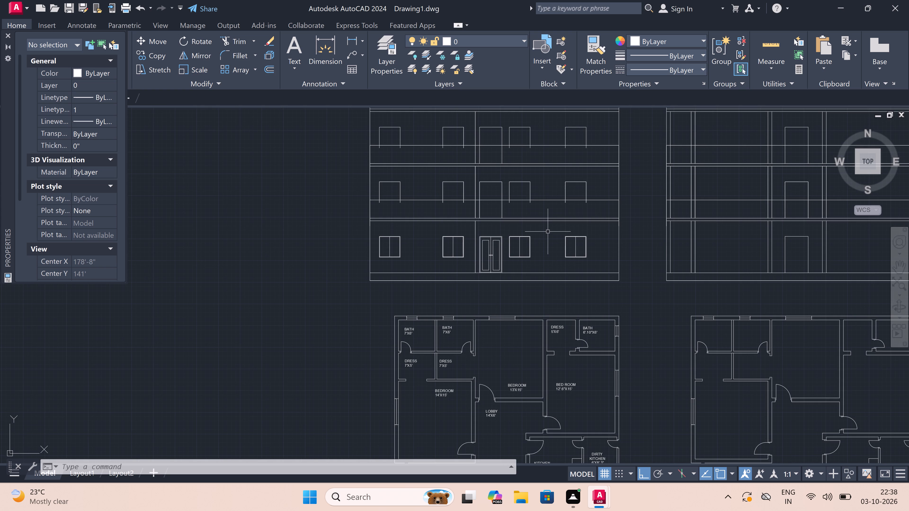
key(m)
key(t)
key(space)
scroll(463, 307, up, 1)
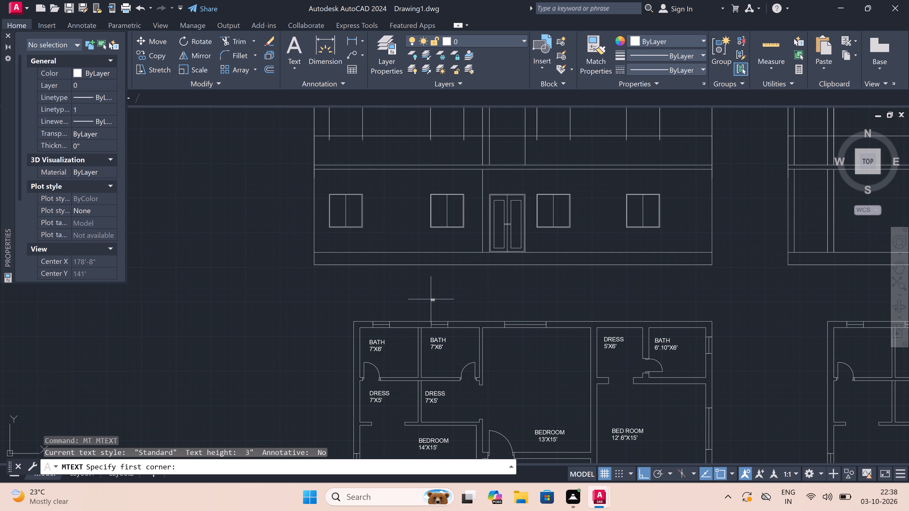
scroll(442, 289, up, 1)
drag(433, 288, 435, 288)
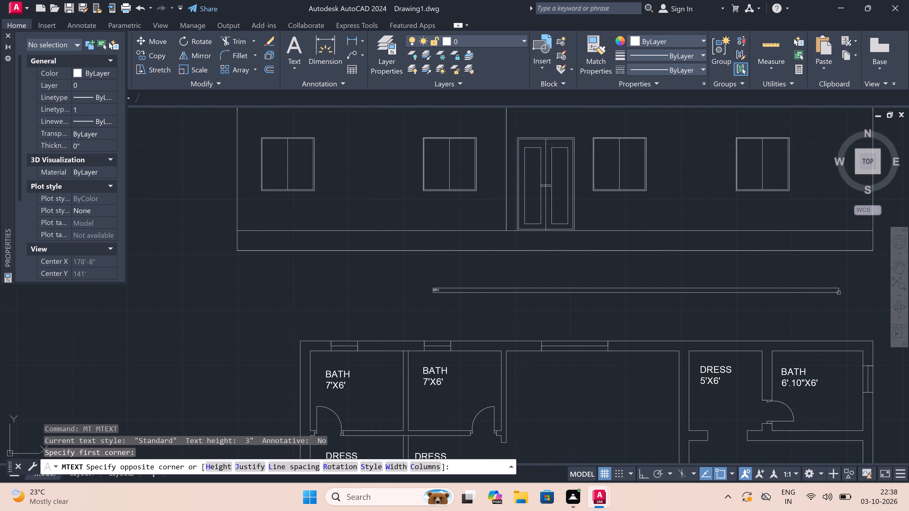
click(839, 293)
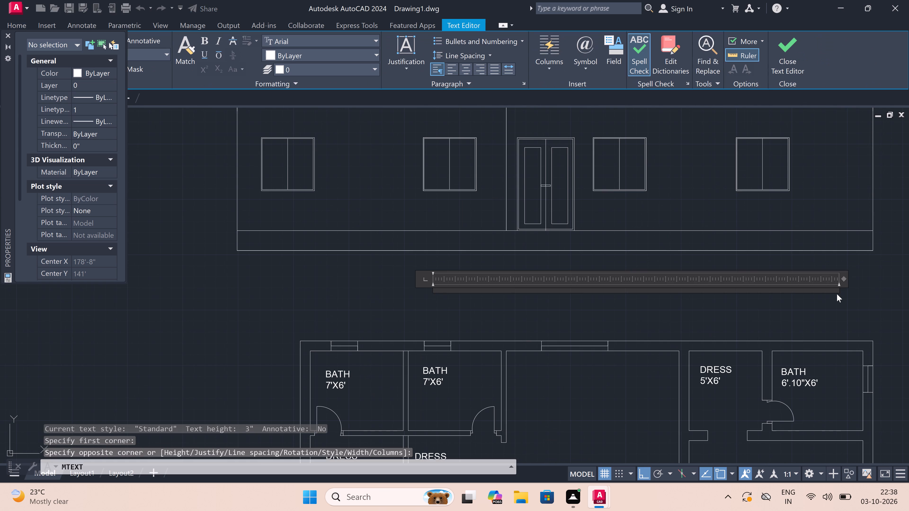
text(ELEVATION)
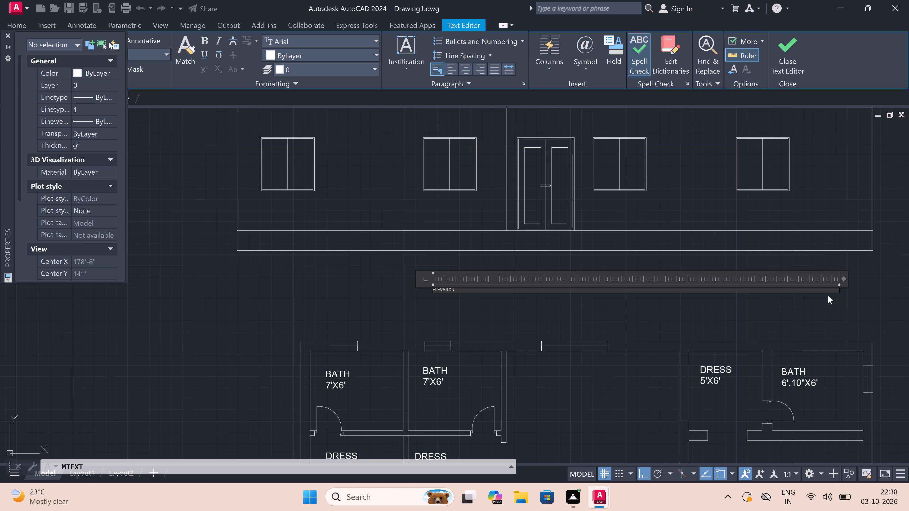
scroll(454, 301, up, 1)
click(447, 303)
Add the multiline text label "SECTION-A" in the gap between the section and the floor plan below it.
scroll(447, 303, down, 1)
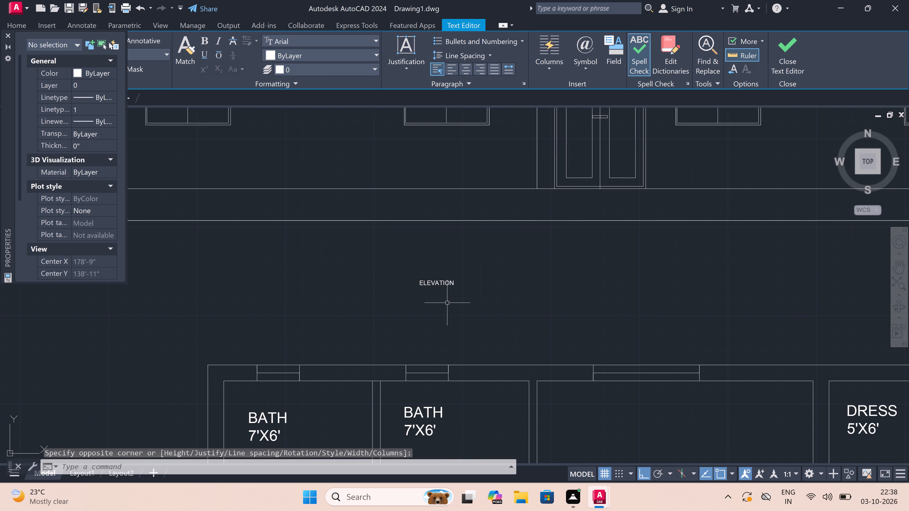
scroll(447, 303, down, 8)
scroll(515, 303, up, 2)
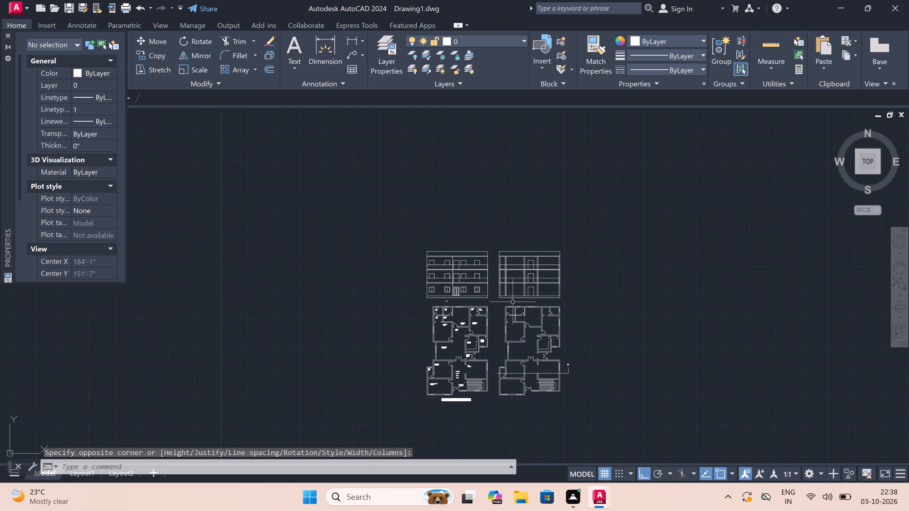
scroll(514, 303, up, 1)
key(space)
scroll(527, 297, up, 2)
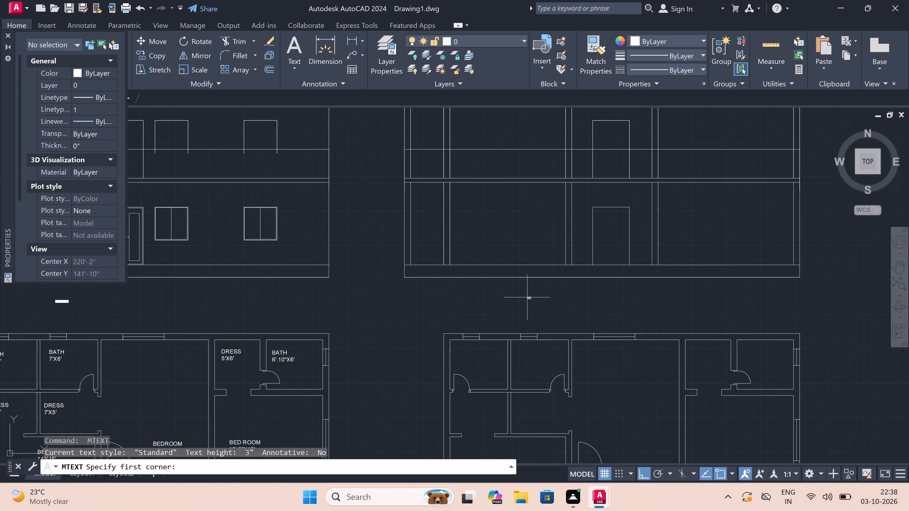
drag(526, 297, 535, 297)
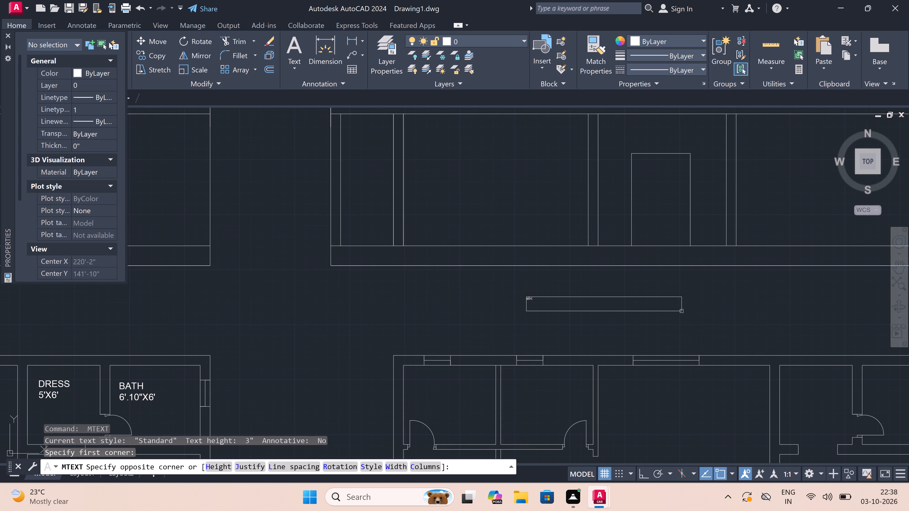
click(795, 304)
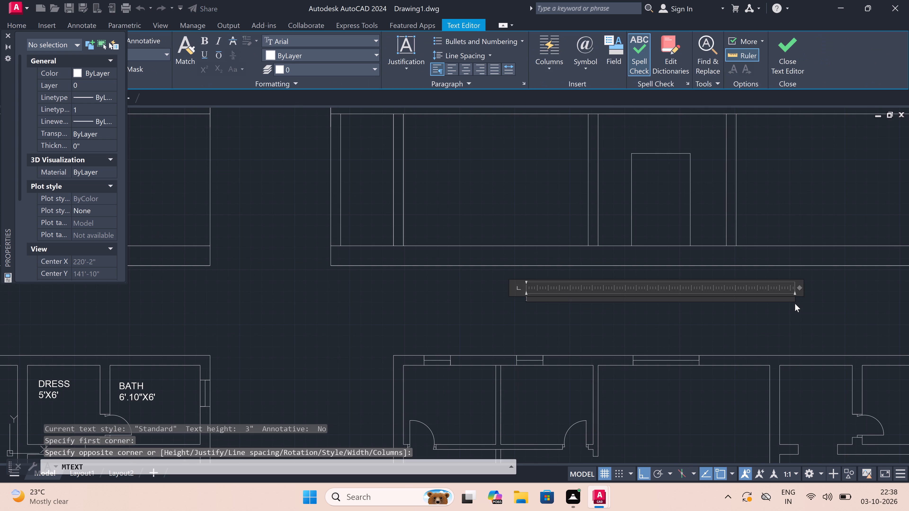
text(SECTION-)
key(a)
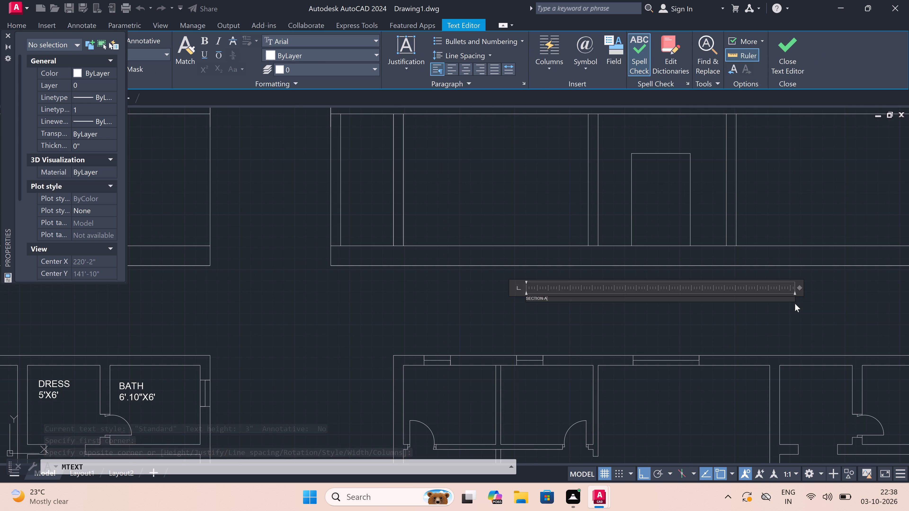
click(494, 291)
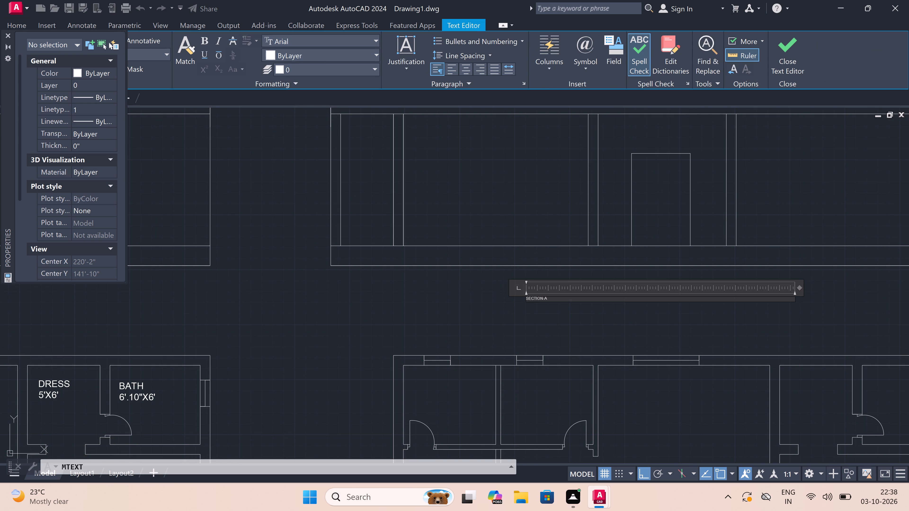
Select both the SECTION-A and ELEVATION labels and set their text height to 1.5'.
double_click(553, 292)
click(509, 307)
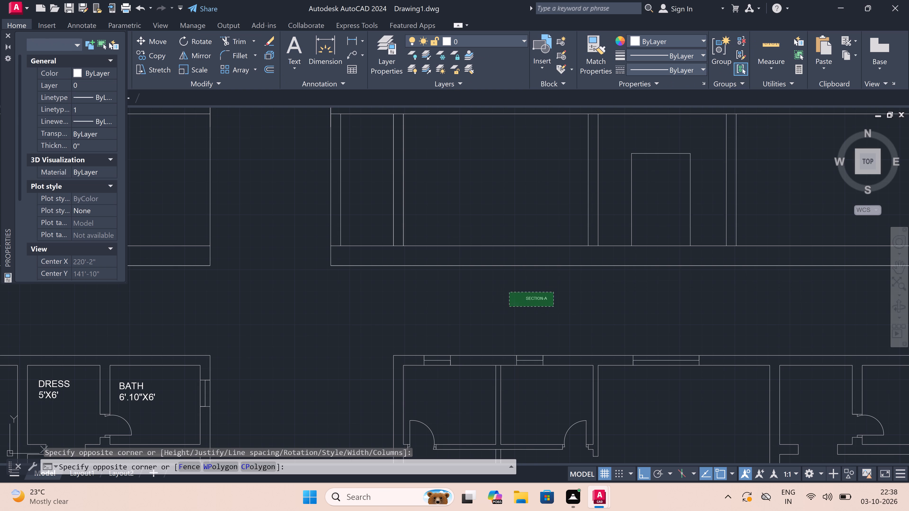
scroll(509, 307, down, 3)
scroll(315, 305, up, 4)
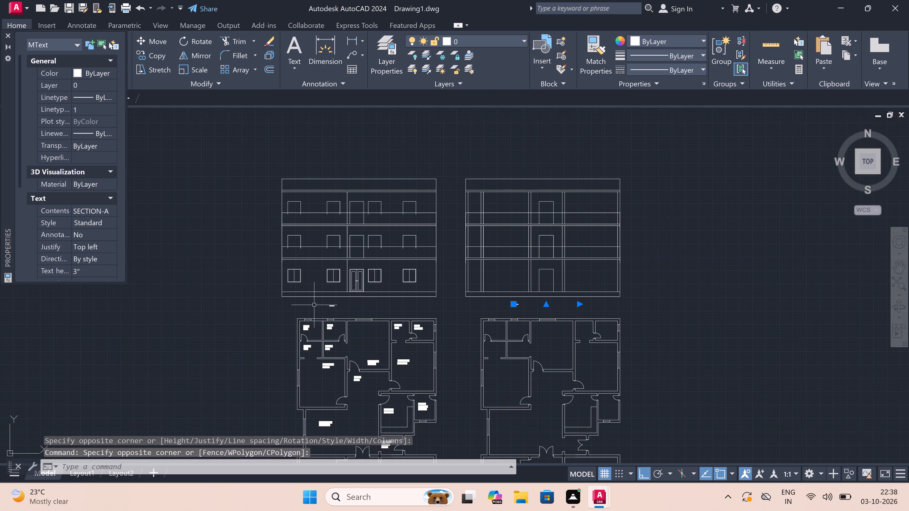
click(484, 308)
click(299, 338)
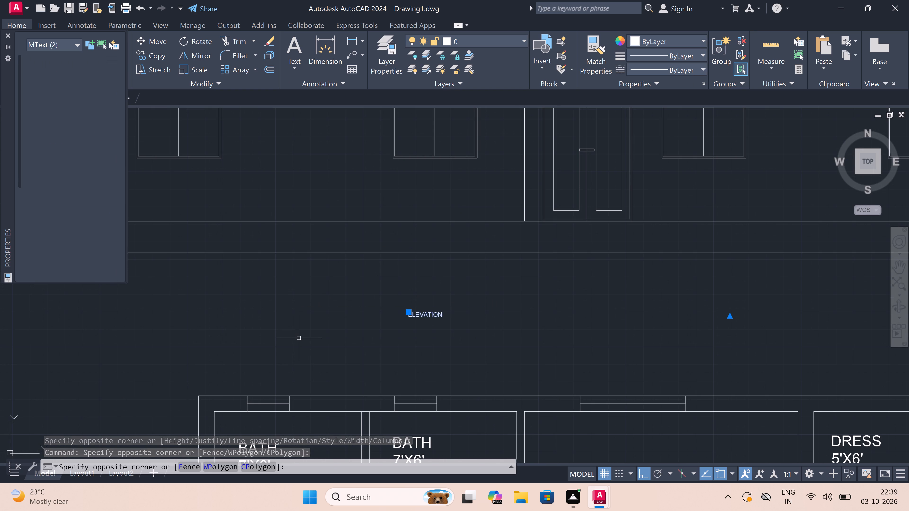
drag(106, 268, 106, 271)
click(106, 271)
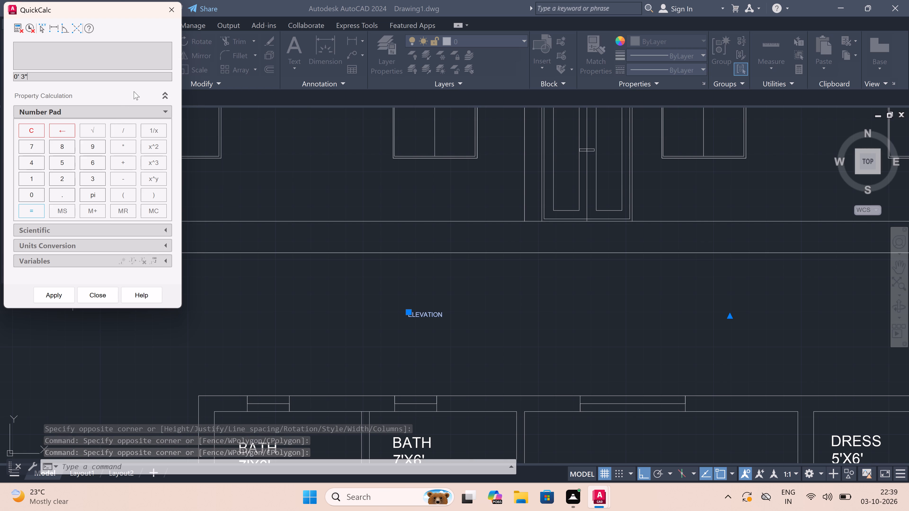
click(174, 13)
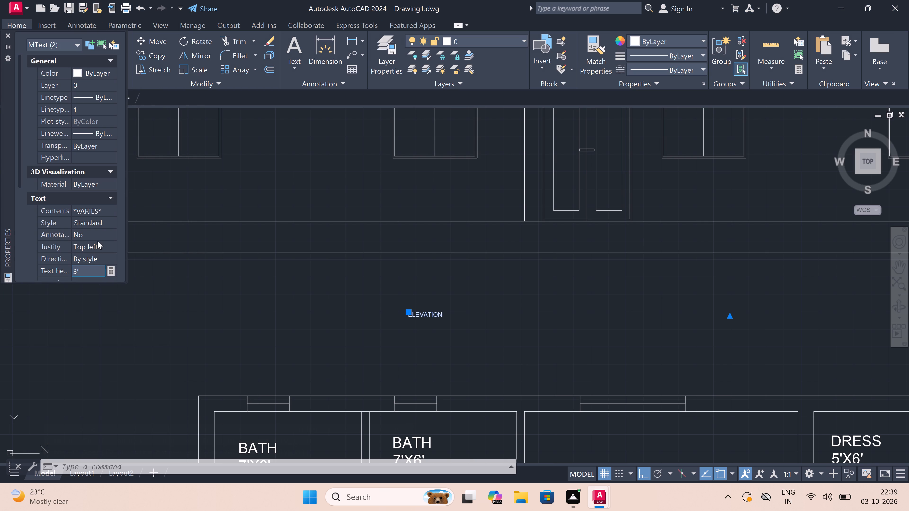
click(82, 274)
key(BackSpace)
key(BackSpace)
text(1.)
text(5')
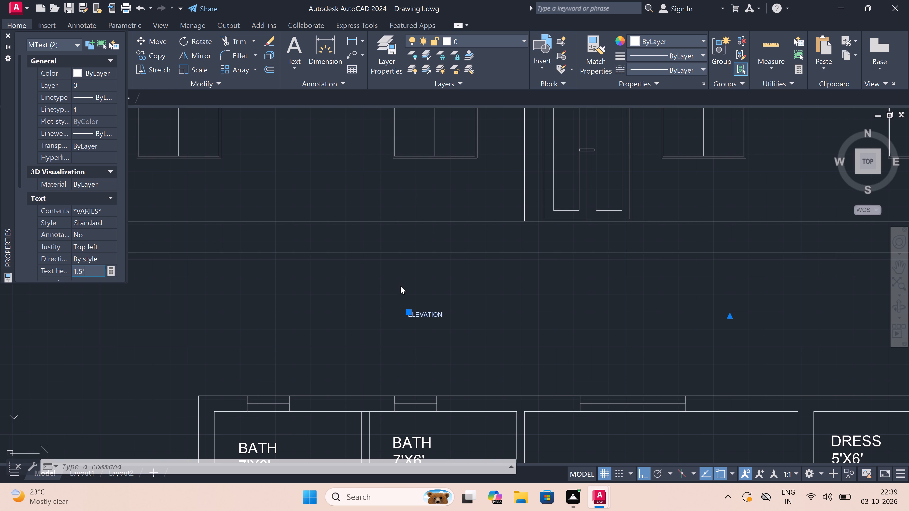
click(401, 286)
scroll(450, 284, down, 2)
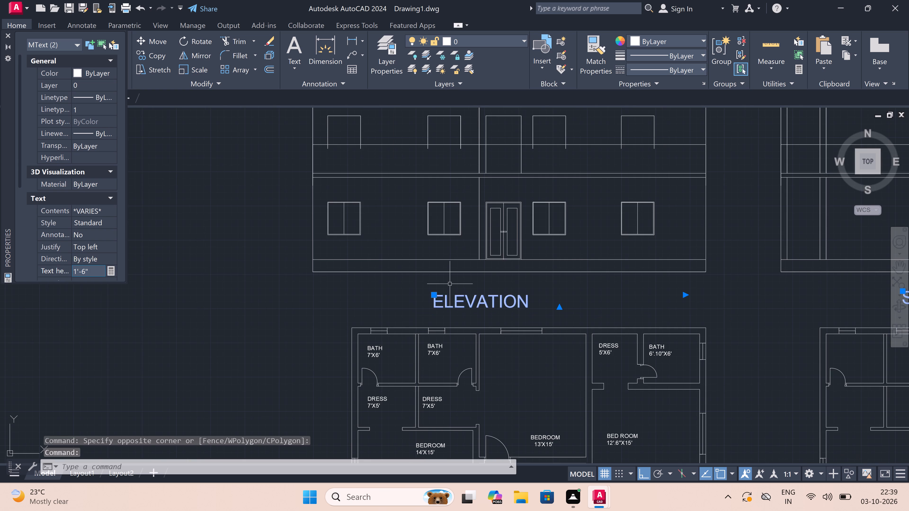
scroll(450, 284, down, 3)
key(Escape)
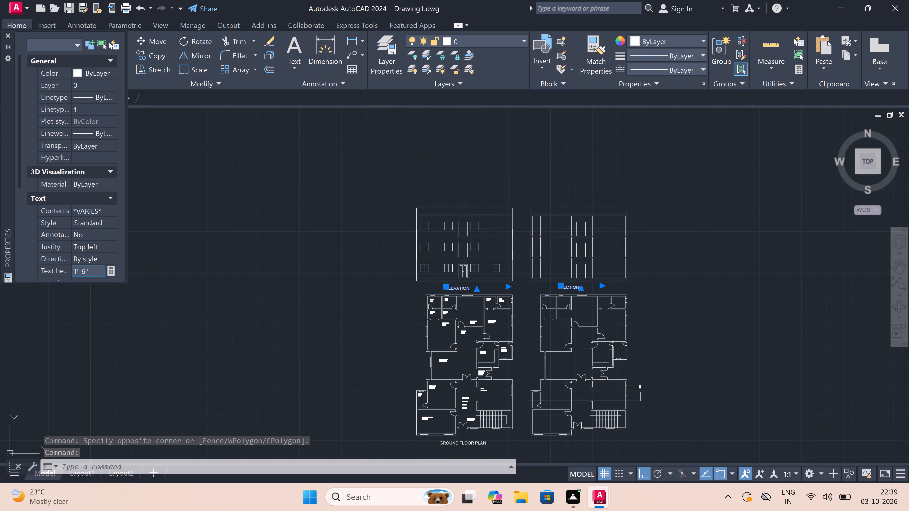
Draw a rectangular border enclosing the elevation, the section, both floor plans and their labels.
text(REC)
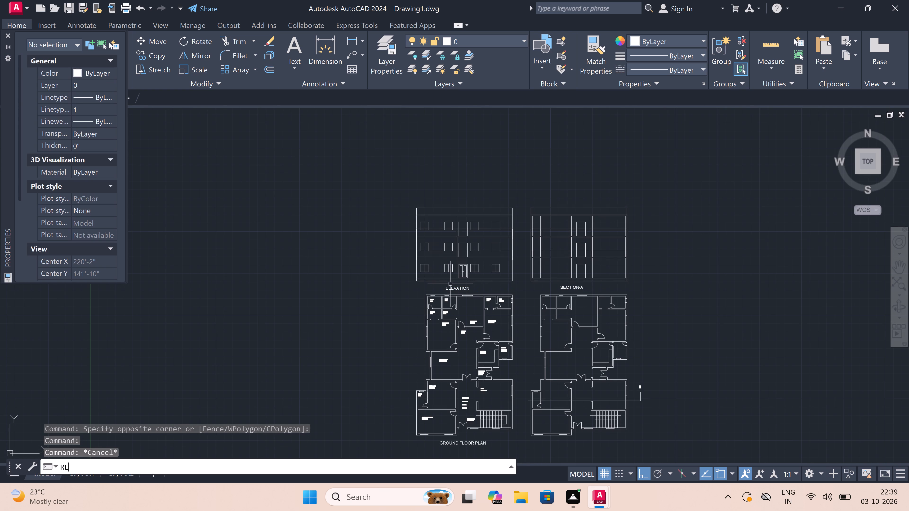
key(space)
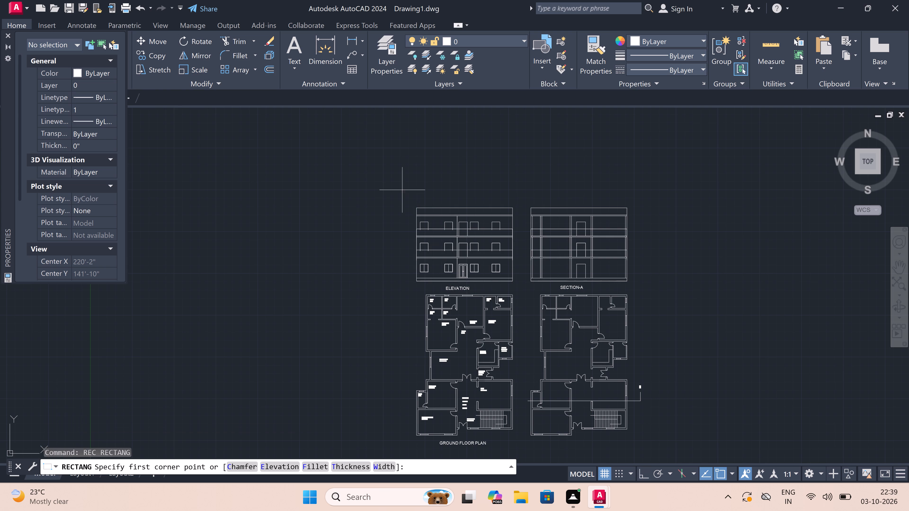
click(396, 182)
scroll(539, 281, down, 4)
scroll(556, 296, up, 3)
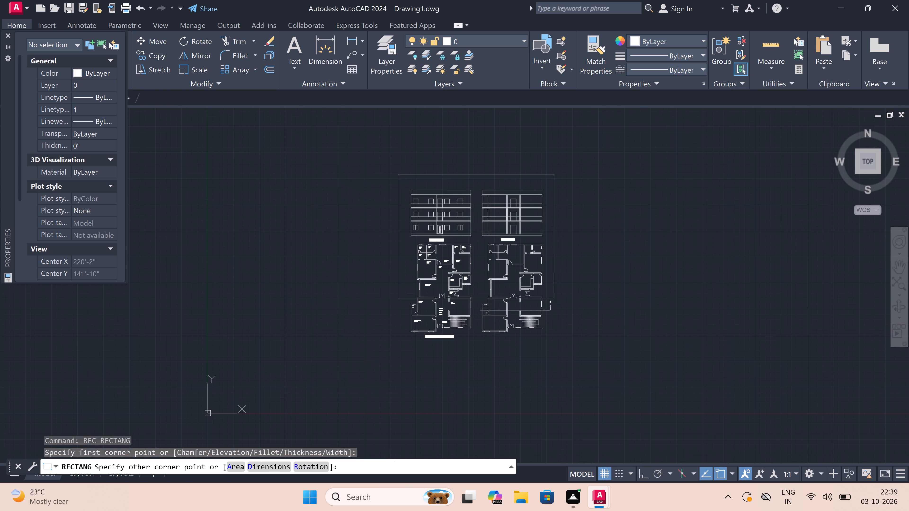
double_click(574, 349)
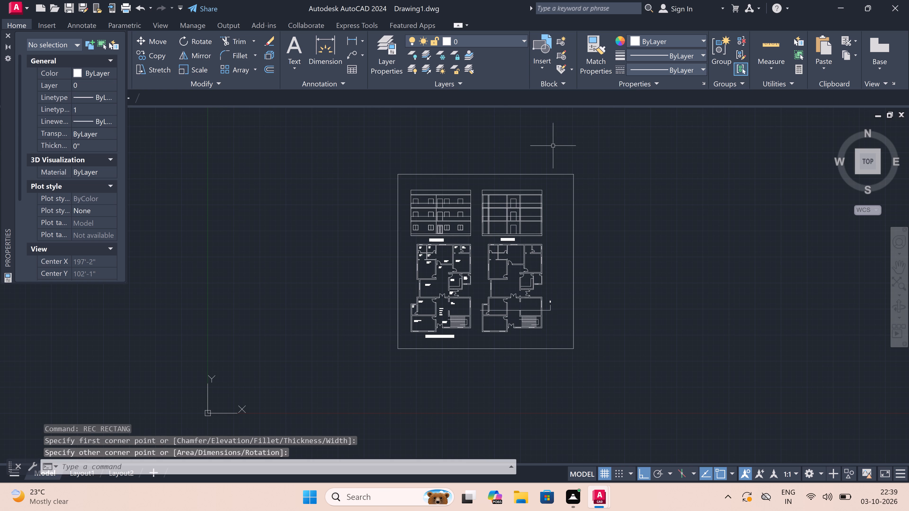
Delete the full-width horizontal lines crossing the doors in the section's top and middle storeys, including the duplicate line on the top storey.
scroll(552, 179, up, 3)
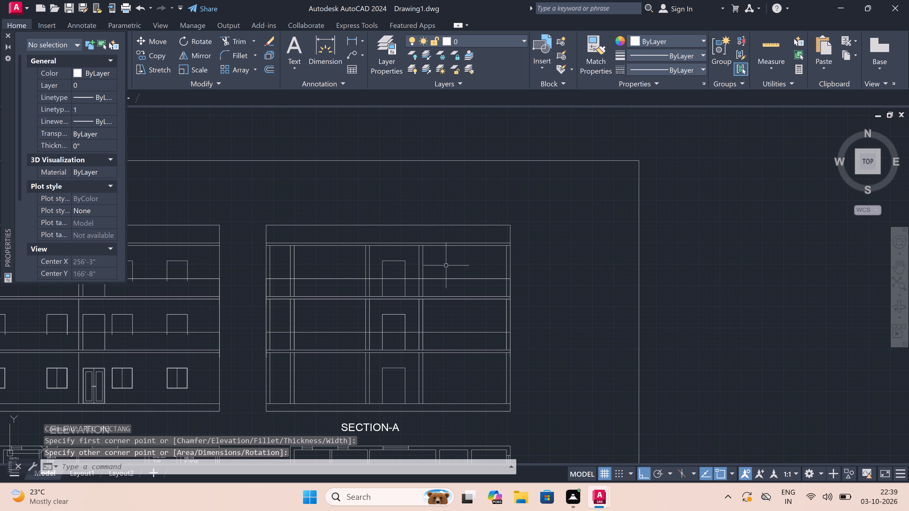
click(443, 278)
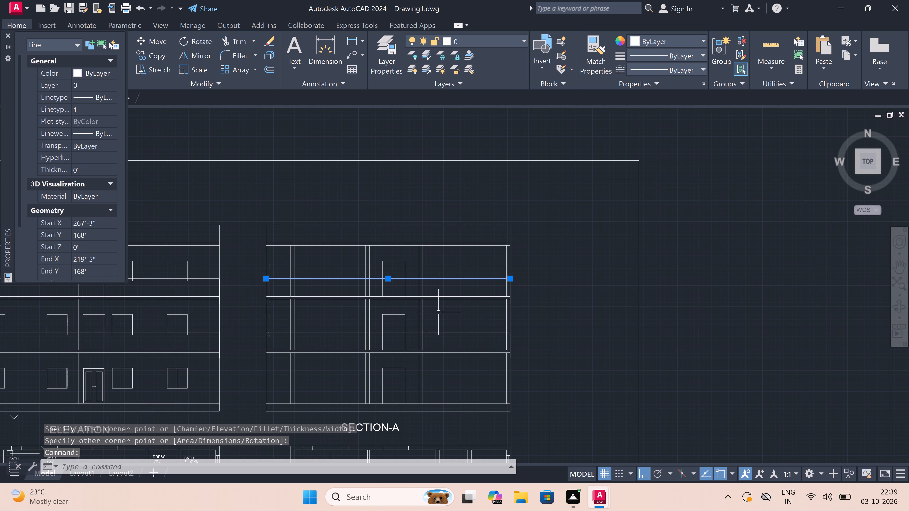
click(437, 333)
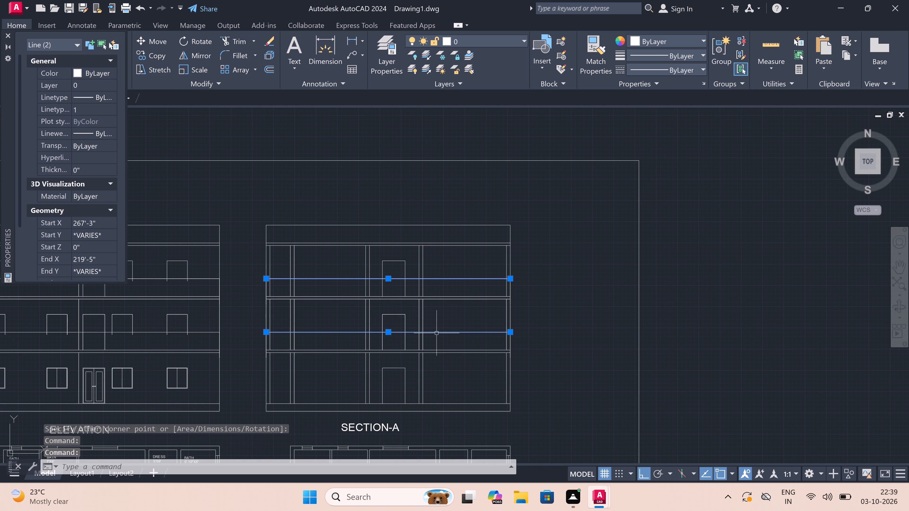
key(Delete)
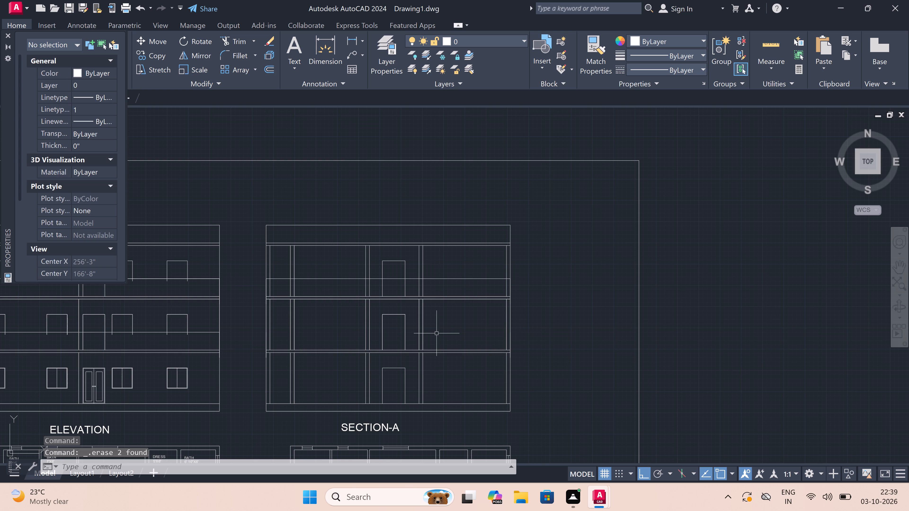
click(452, 278)
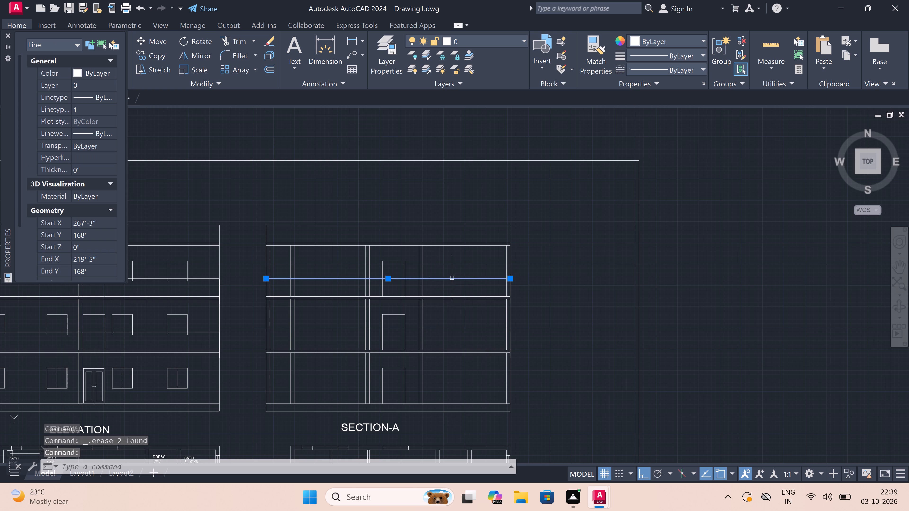
key(Delete)
Add the multiline text note "PARAPET WALL-3'6"" beside the section, level with its parapet and inside the border.
text(MT)
key(space)
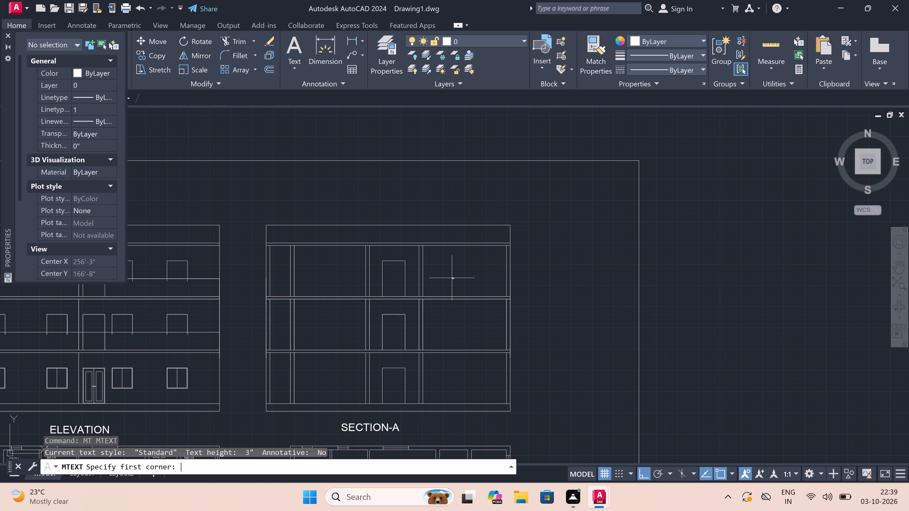
scroll(452, 278, down, 2)
scroll(490, 258, up, 3)
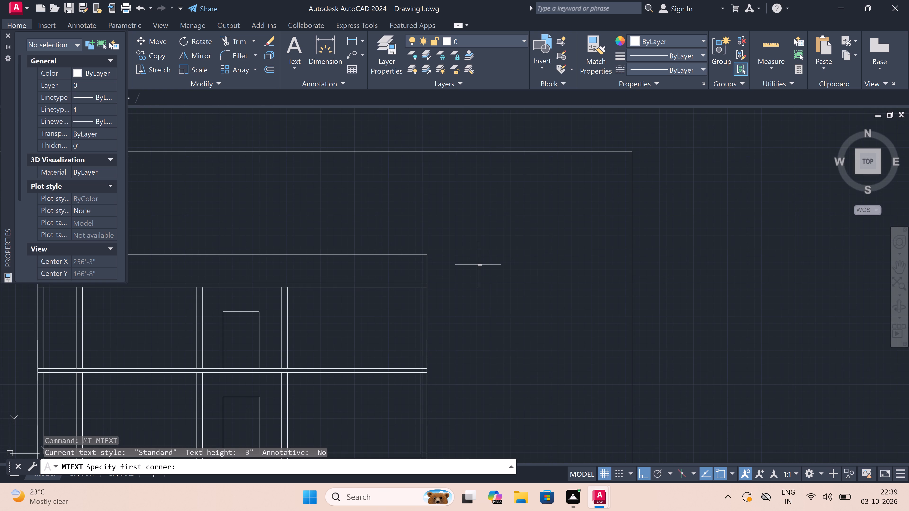
click(474, 265)
click(705, 286)
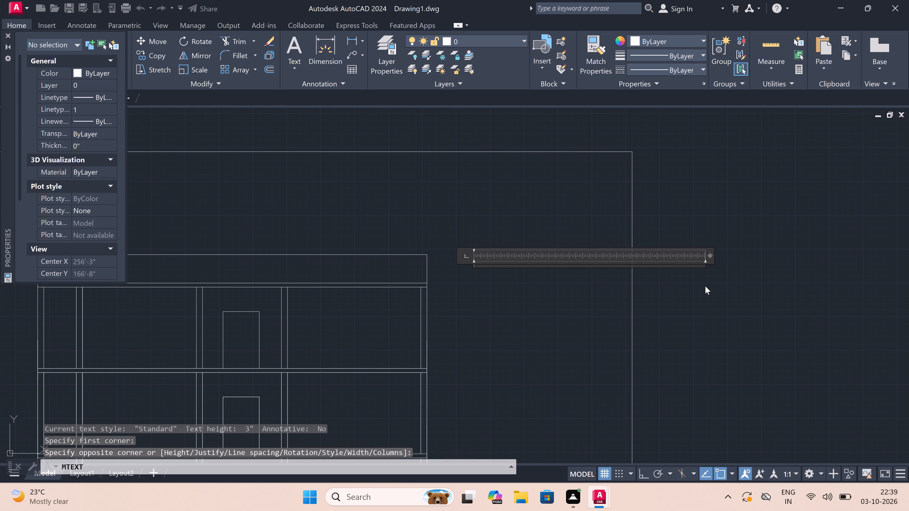
text(PARAPET WALL-3')
text(6")
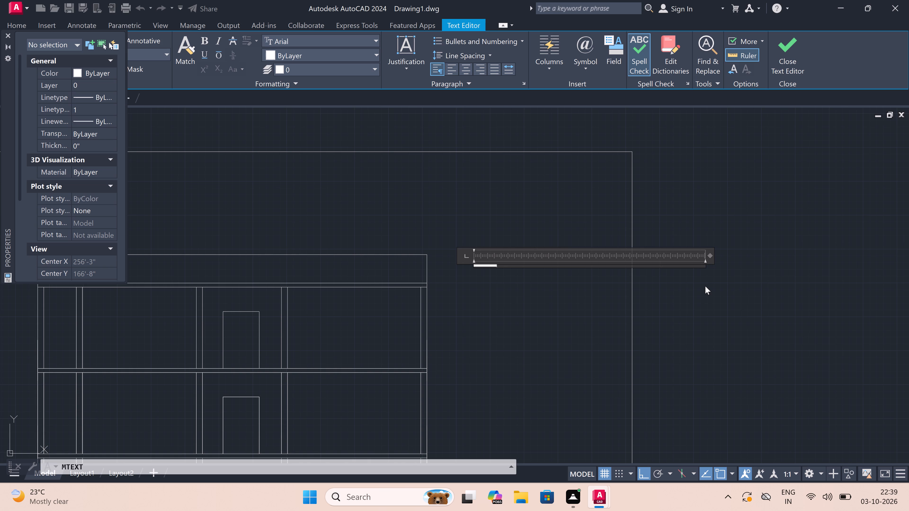
scroll(492, 277, up, 5)
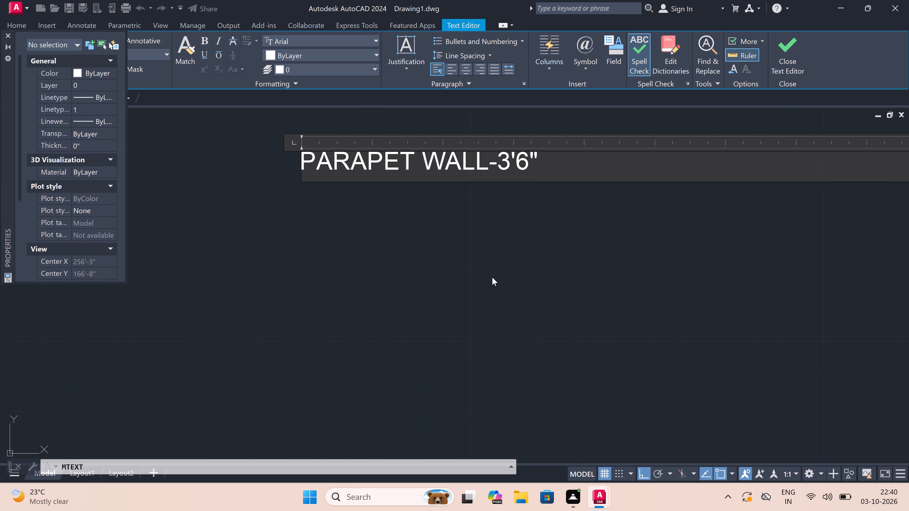
scroll(486, 257, down, 4)
double_click(486, 259)
Add the multiline text note "SLAB-6"" below the parapet wall note, level with the section's roof slab.
scroll(484, 267, down, 2)
scroll(482, 265, up, 4)
key(space)
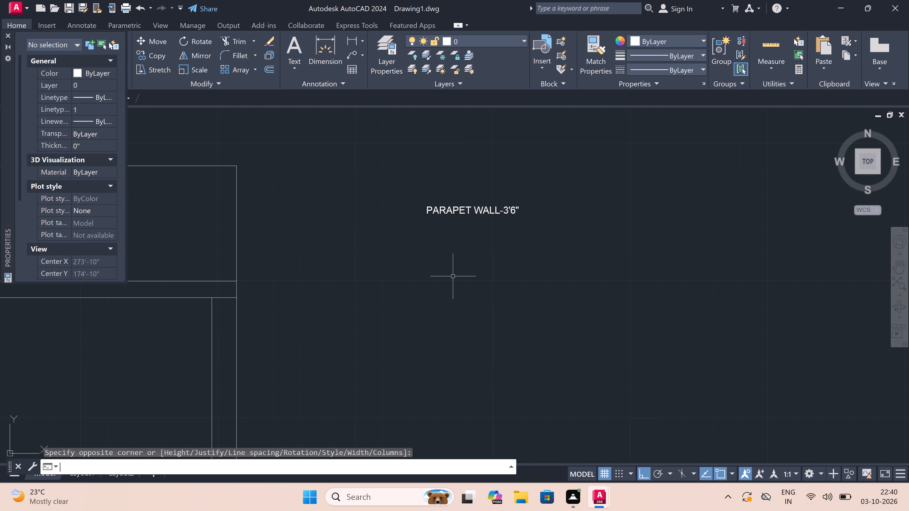
click(423, 276)
double_click(586, 290)
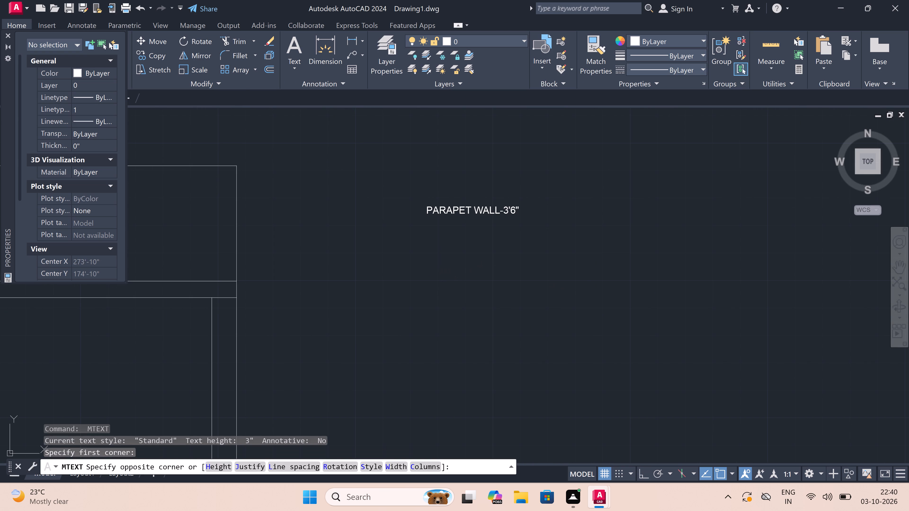
text(SLAB)
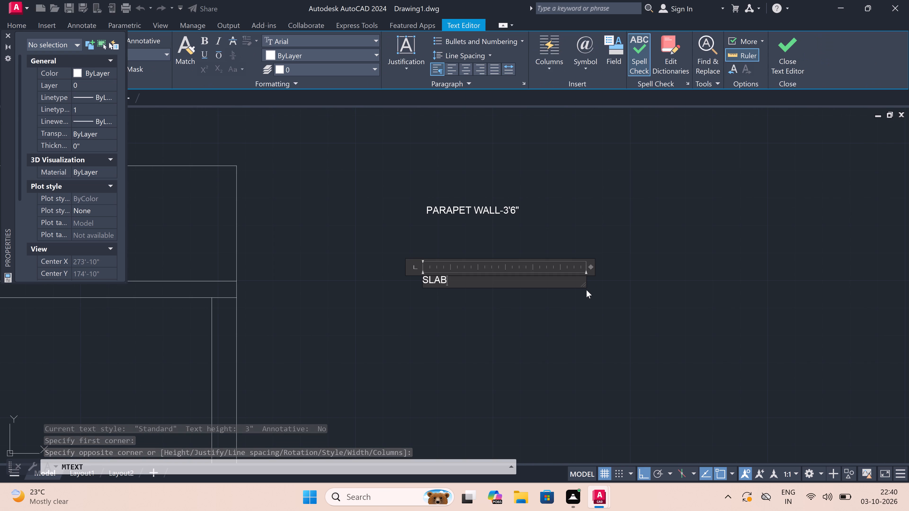
text(-6)
key(shift+quotedbl)
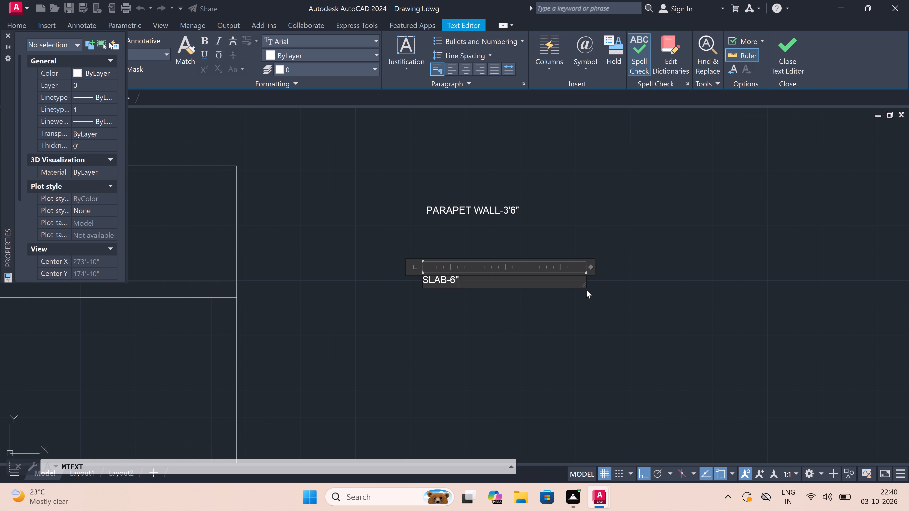
click(490, 342)
Add the multiline text note "BRICK WALL-10'" below the slab note, level with the section's top storey.
scroll(498, 308, down, 4)
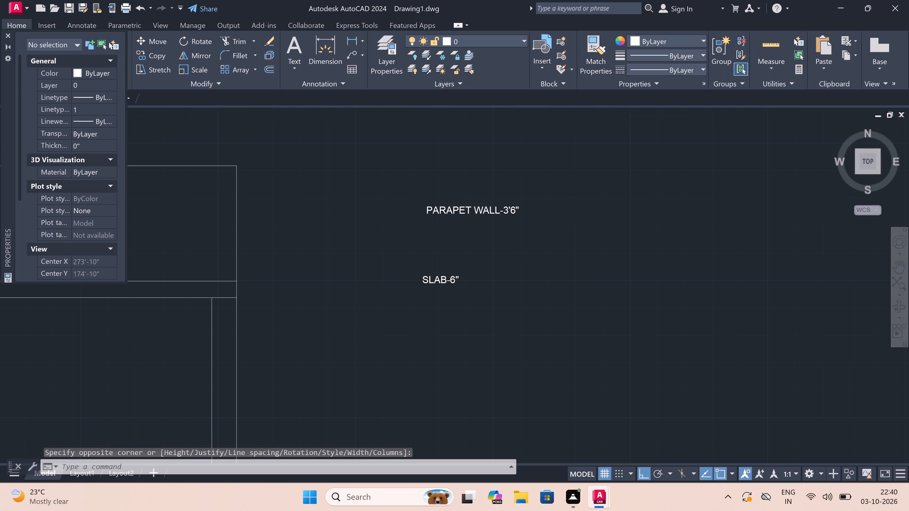
scroll(498, 308, down, 3)
scroll(494, 324, up, 3)
key(space)
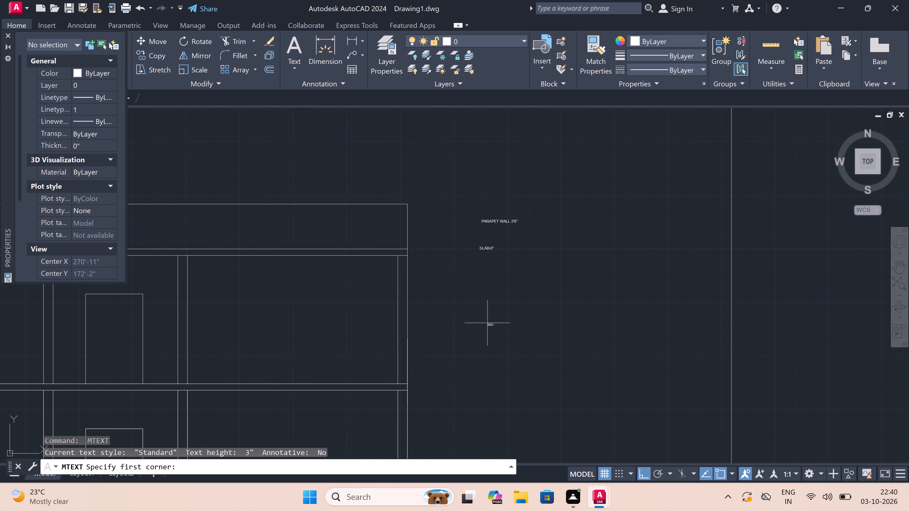
double_click(481, 319)
double_click(638, 328)
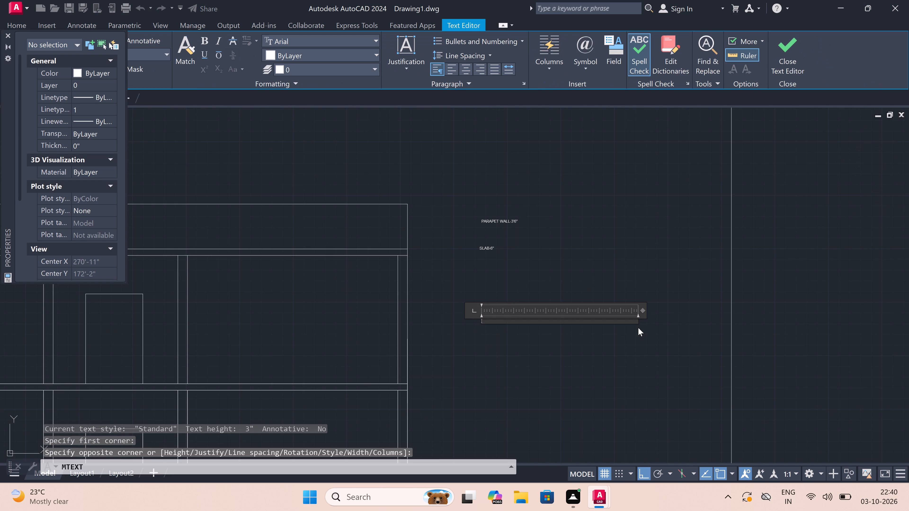
text(BRI)
key(c)
text(K)
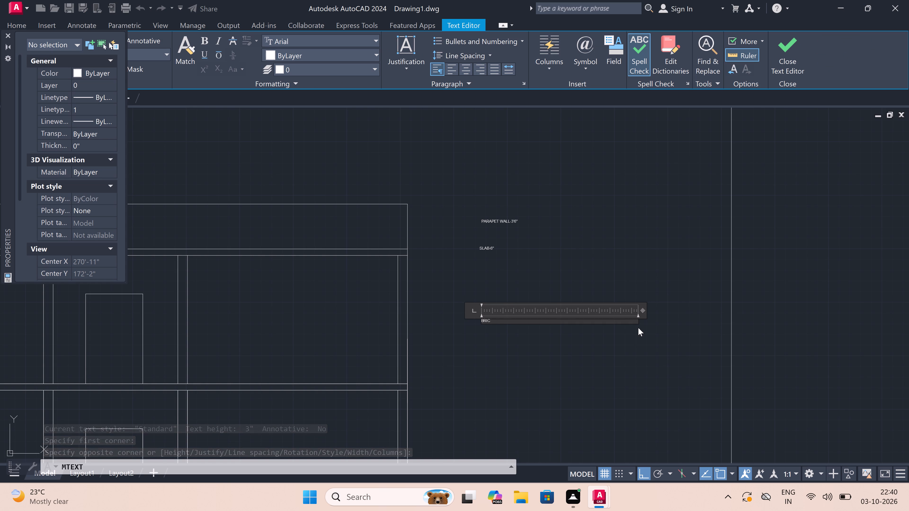
key(space)
text(WALL-1)
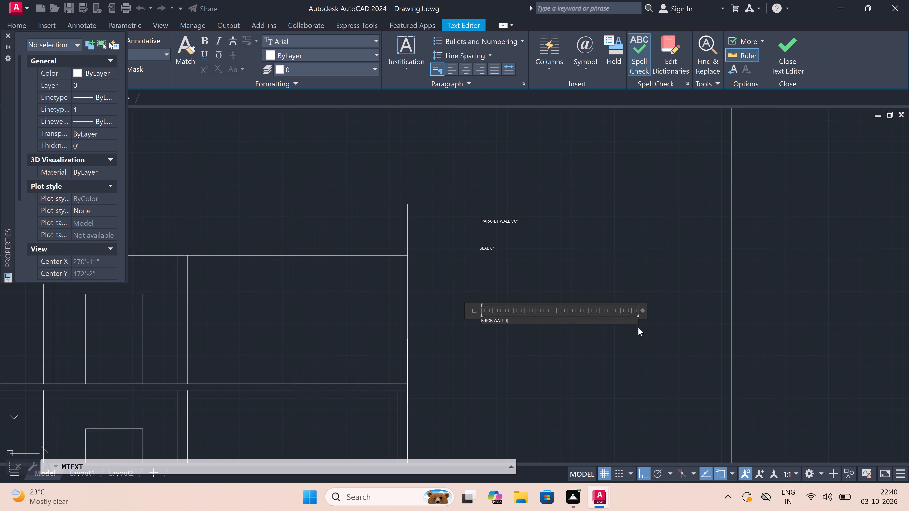
text(0')
scroll(517, 339, up, 4)
click(475, 298)
Add the multiline text note "GROUND LEVEL-3'6"" beside the section, level with its ground-level base strip.
scroll(475, 298, down, 8)
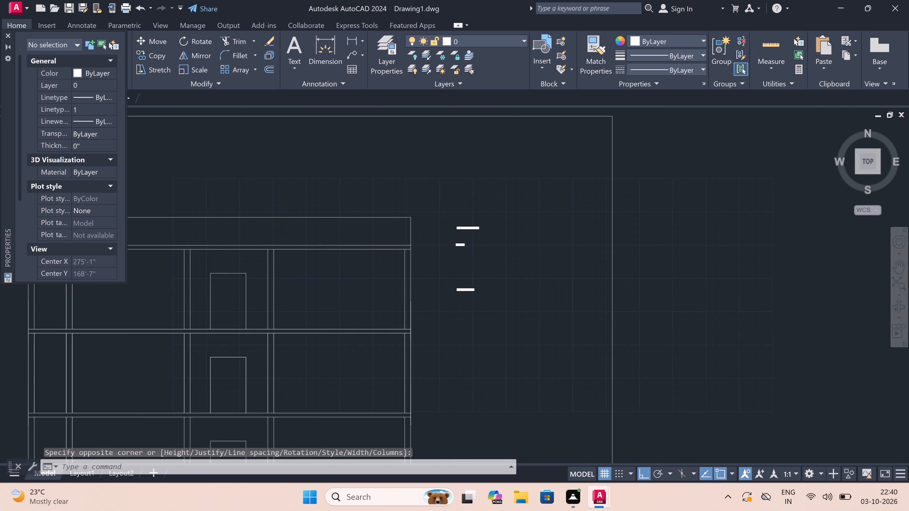
scroll(475, 298, down, 3)
scroll(468, 338, up, 4)
key(space)
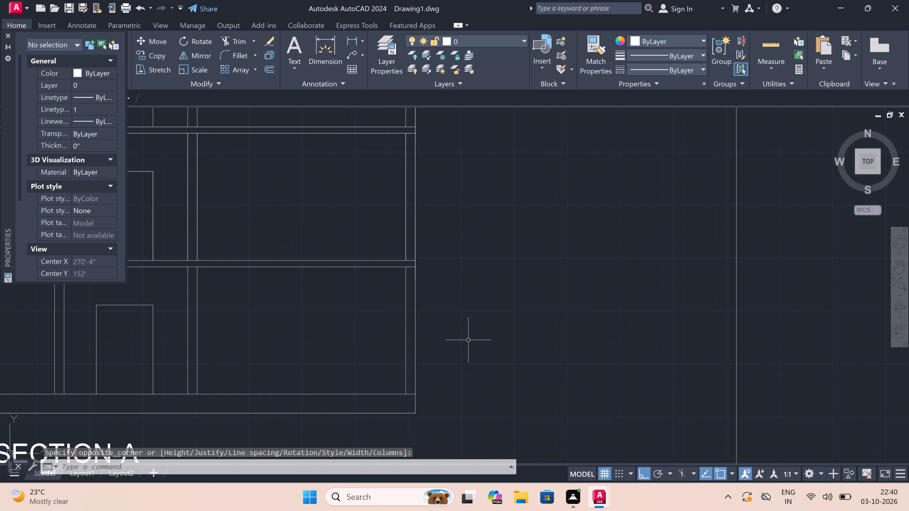
click(461, 406)
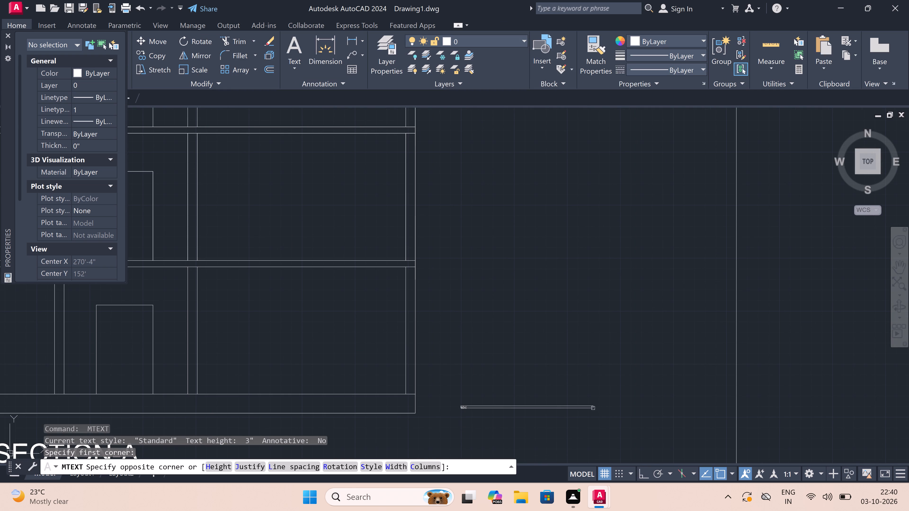
triple_click(643, 407)
key(g)
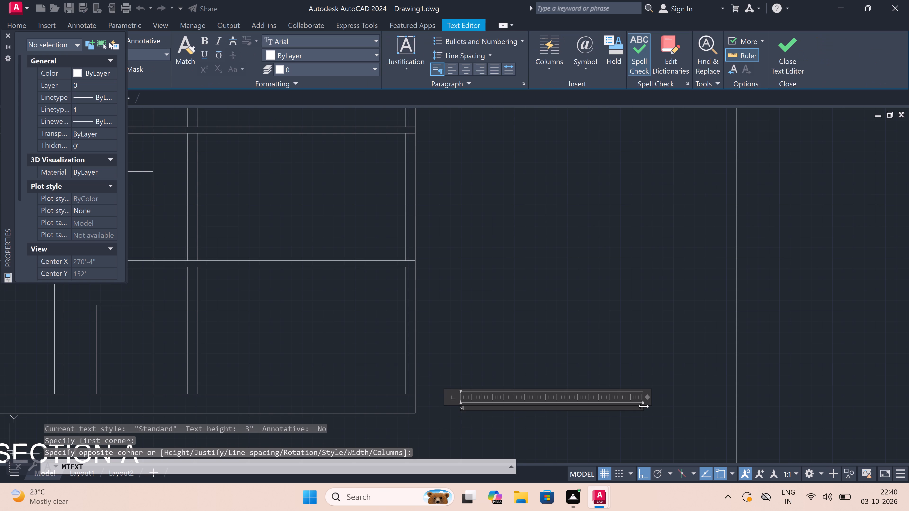
key(r)
key(o)
key(u)
key(n)
key(d)
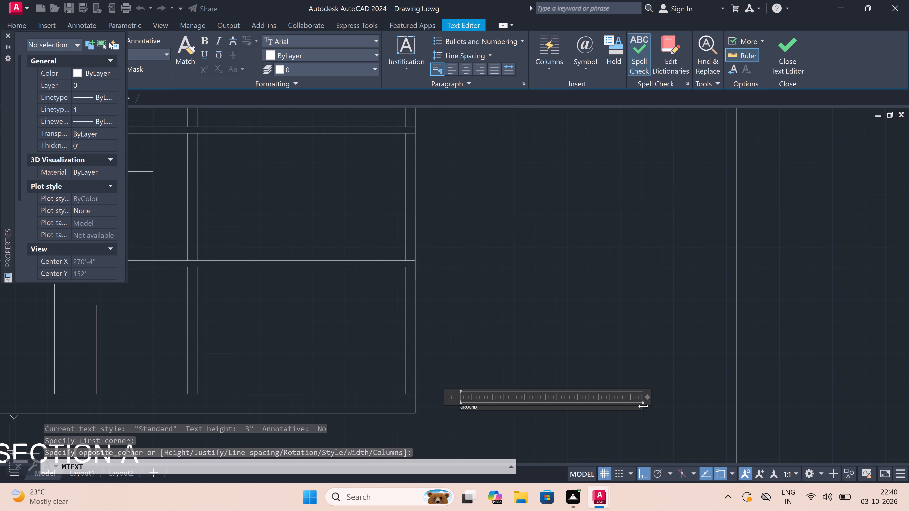
key(space)
key(l)
key(e)
key(v)
key(e)
key(l)
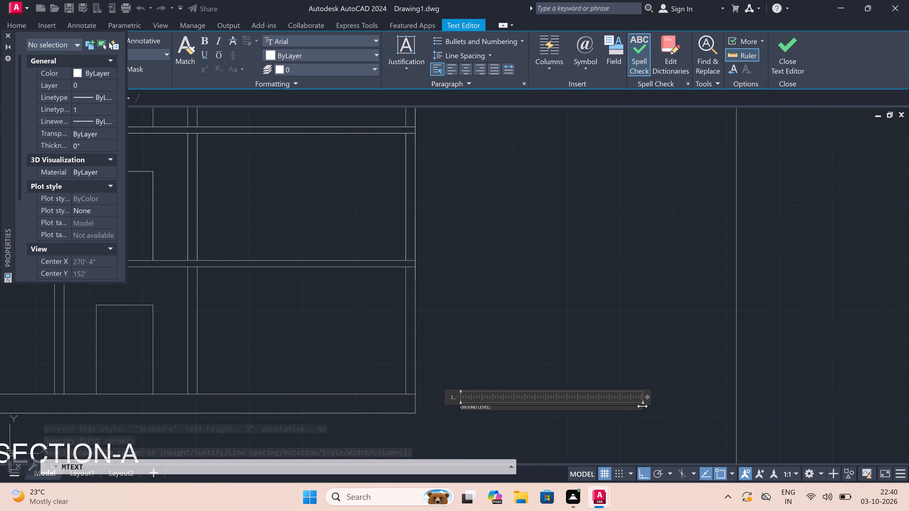
key(minus)
key(3)
key(apostrophe)
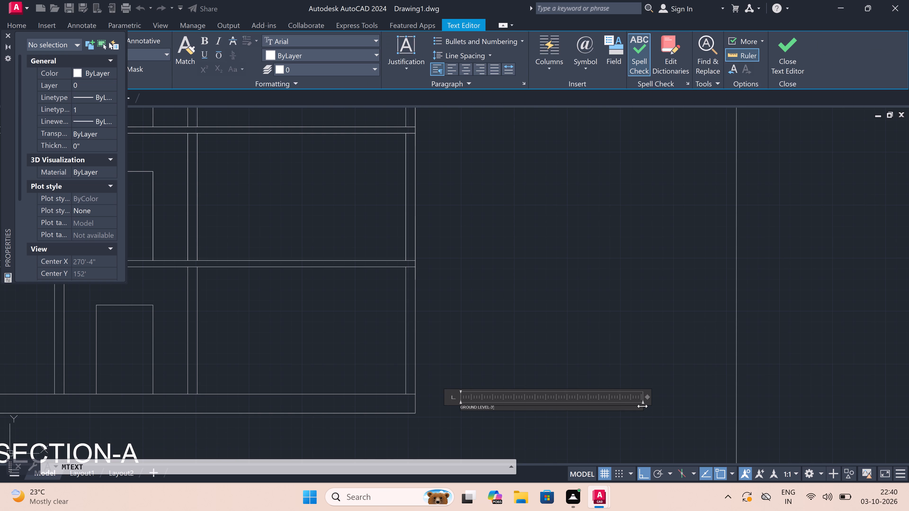
key(6)
key(shift+quotedbl)
double_click(545, 369)
Move the parapet wall, slab and brick wall notes together about 3'-1" horizontally toward the section.
scroll(545, 369, down, 4)
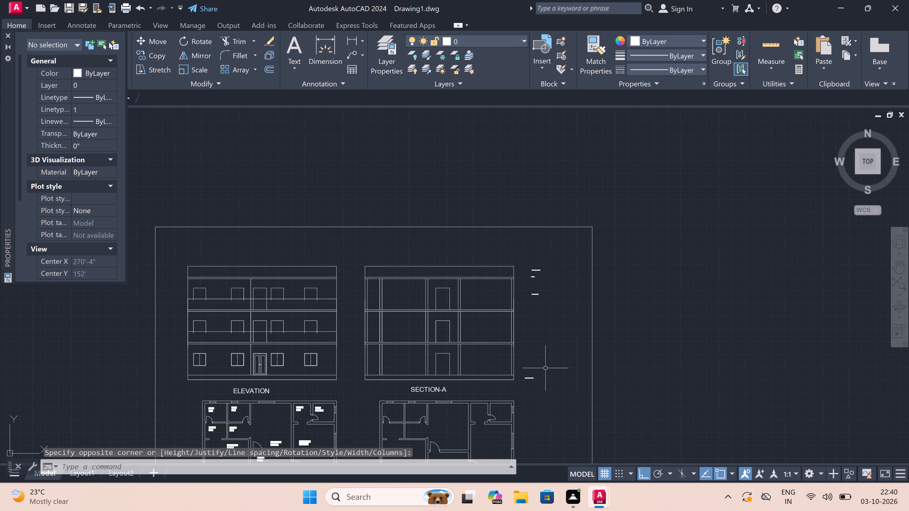
scroll(541, 262, up, 2)
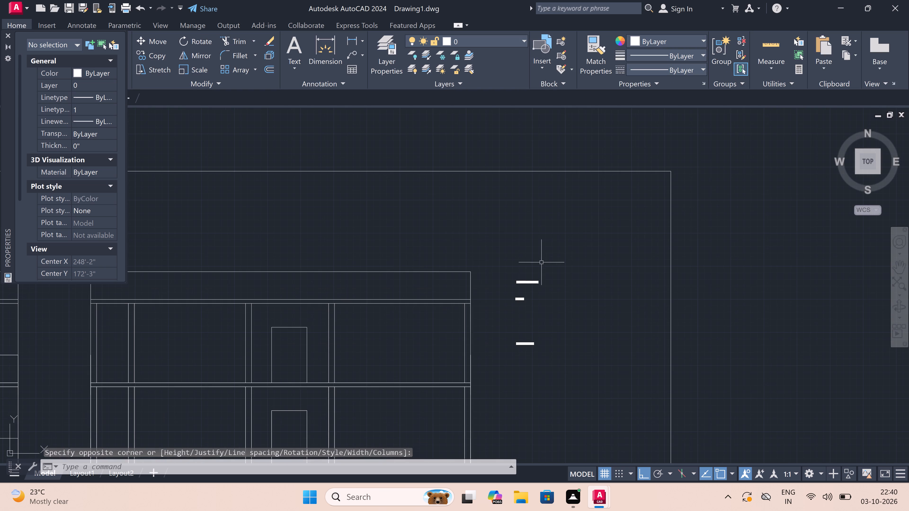
drag(544, 261, 542, 263)
click(493, 355)
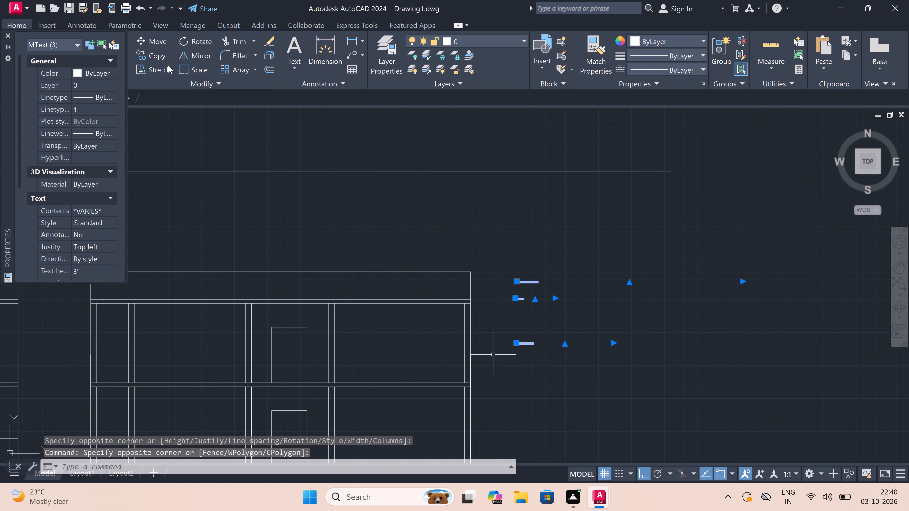
click(153, 44)
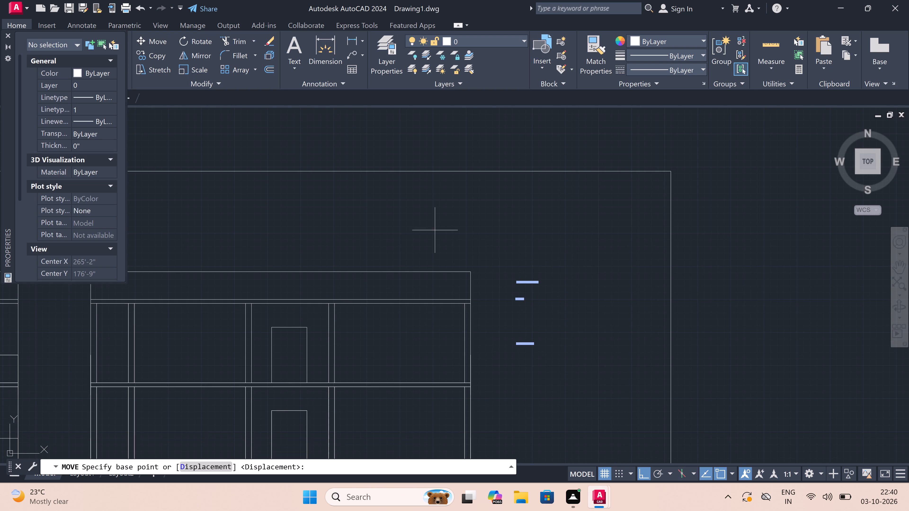
click(522, 282)
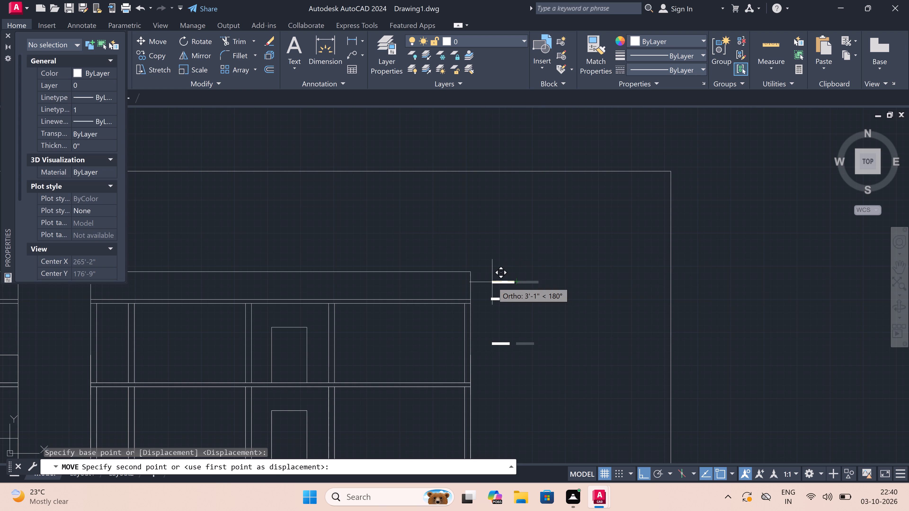
scroll(492, 282, up, 2)
double_click(492, 282)
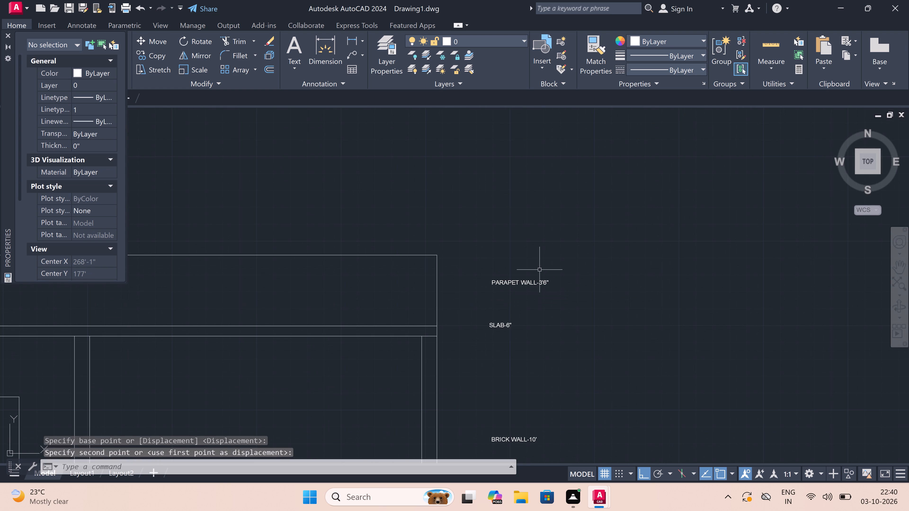
key(Escape)
Set the text height of all four section notes to 9".
scroll(539, 269, down, 6)
click(545, 265)
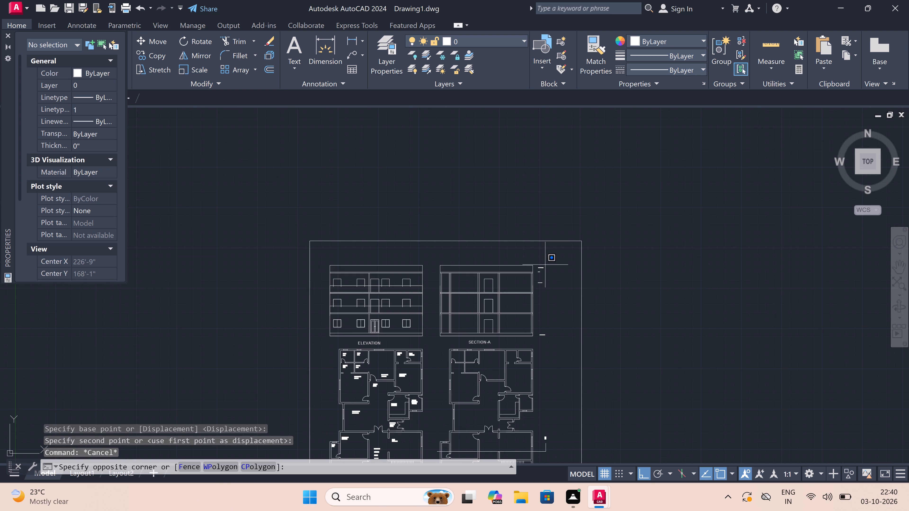
scroll(542, 349, up, 2)
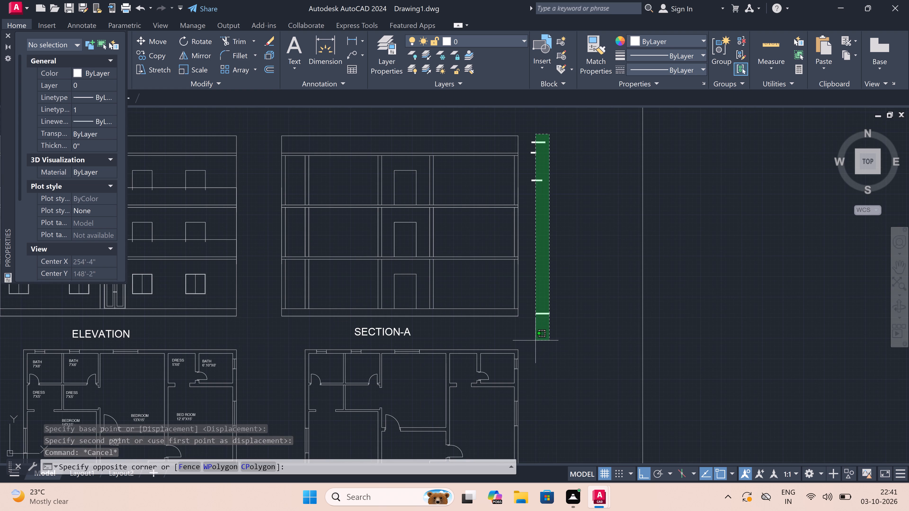
click(535, 340)
double_click(107, 273)
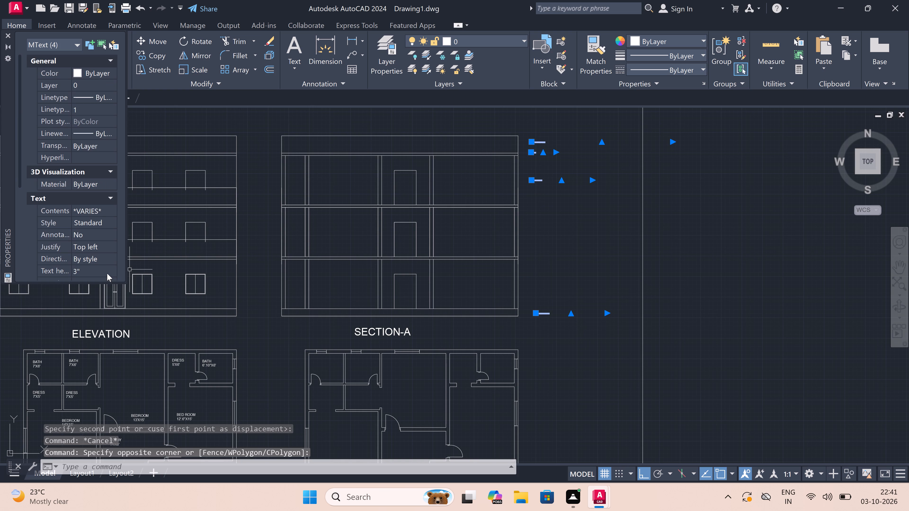
key(BackSpace)
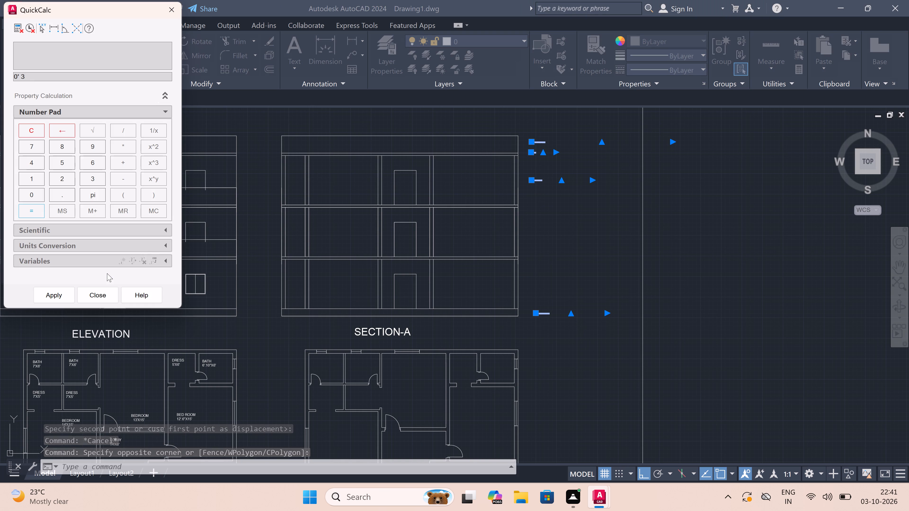
click(175, 4)
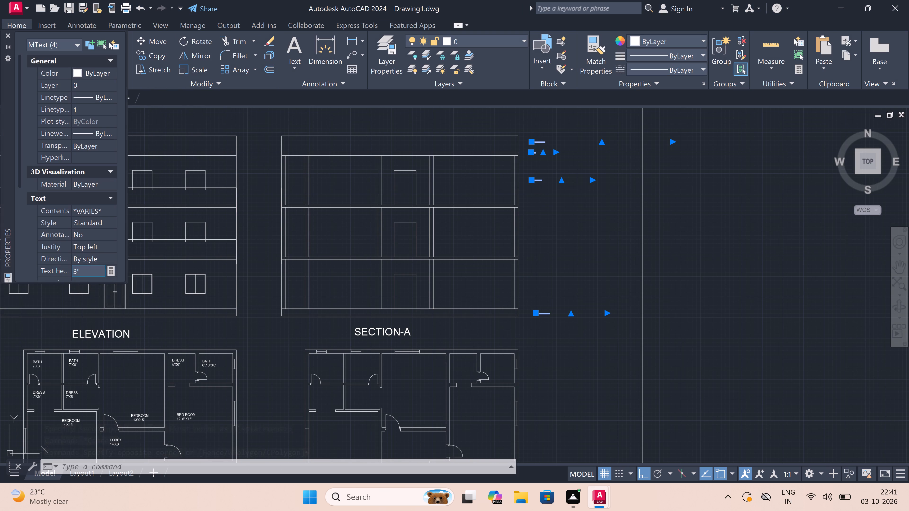
key(BackSpace)
key(BackSpace)
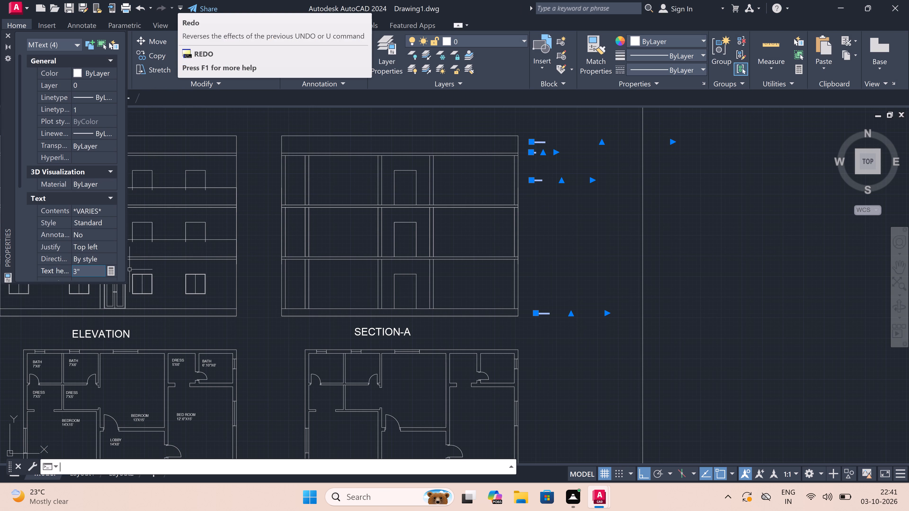
click(88, 267)
key(BackSpace)
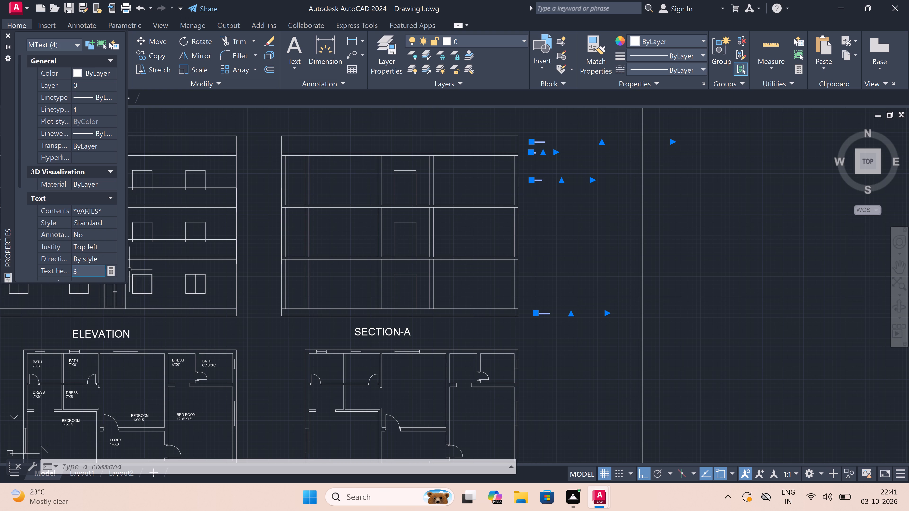
key(BackSpace)
text(9")
double_click(258, 252)
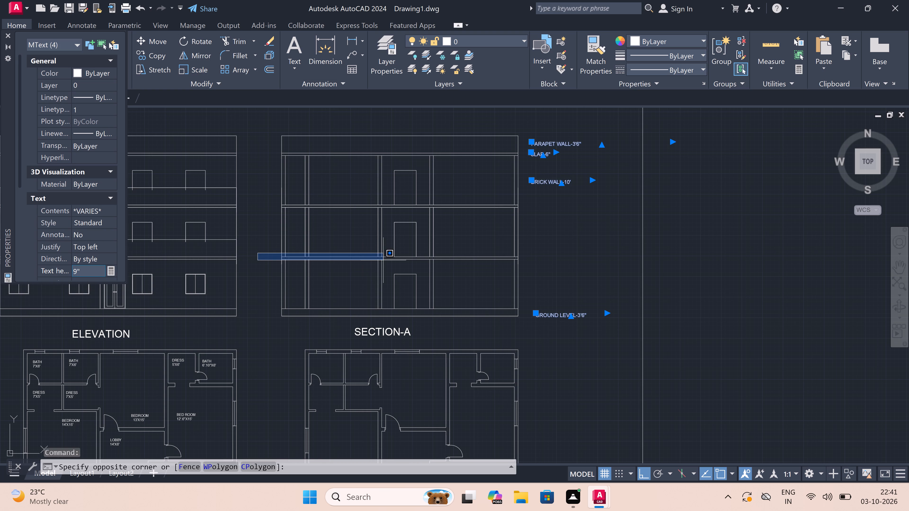
key(Escape)
scroll(409, 264, down, 2)
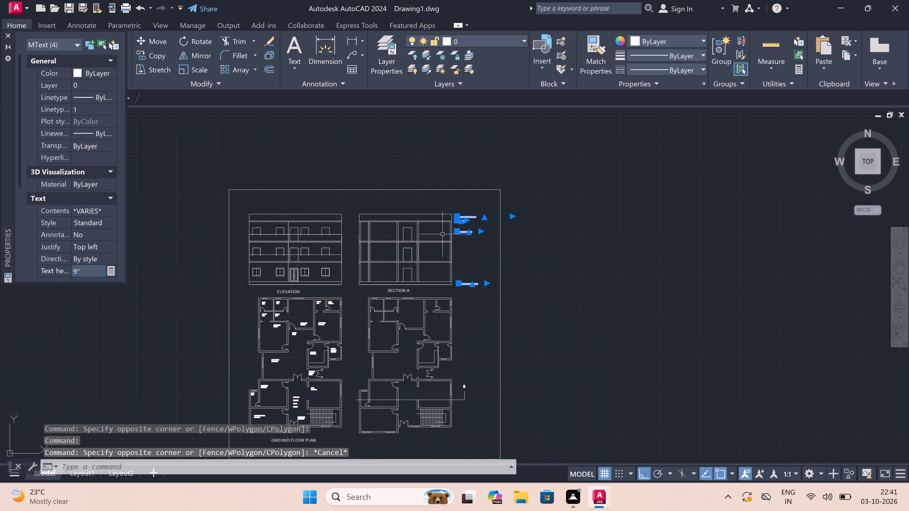
key(Escape)
Shift the ground level note slightly toward the section, keeping it level with the base strip.
scroll(450, 218, up, 3)
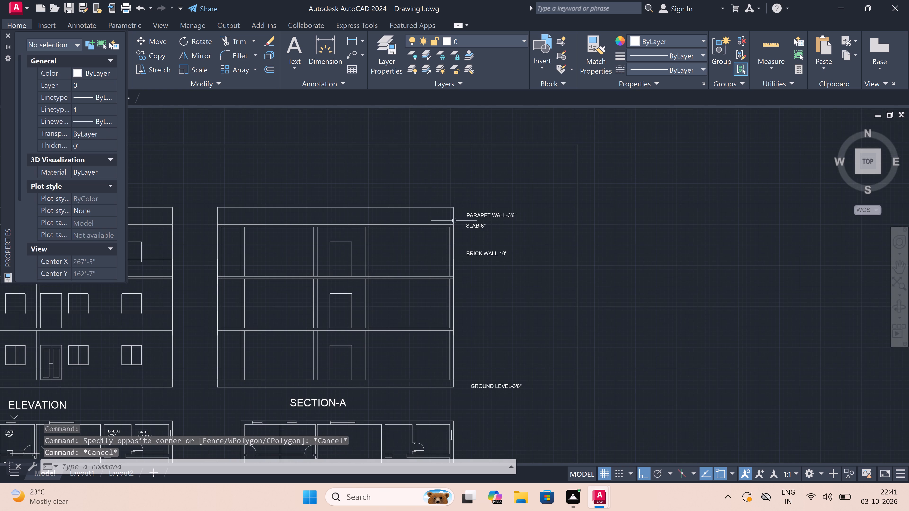
scroll(475, 389, up, 2)
click(476, 385)
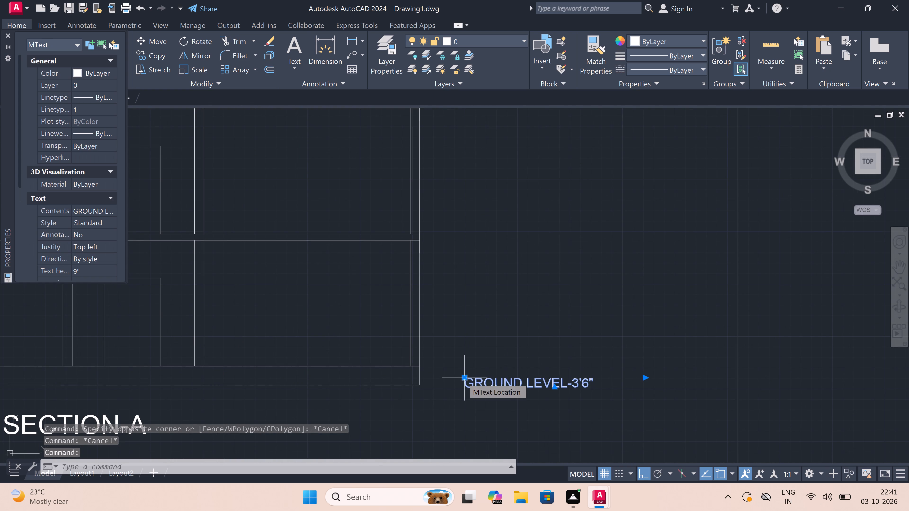
double_click(462, 378)
click(457, 377)
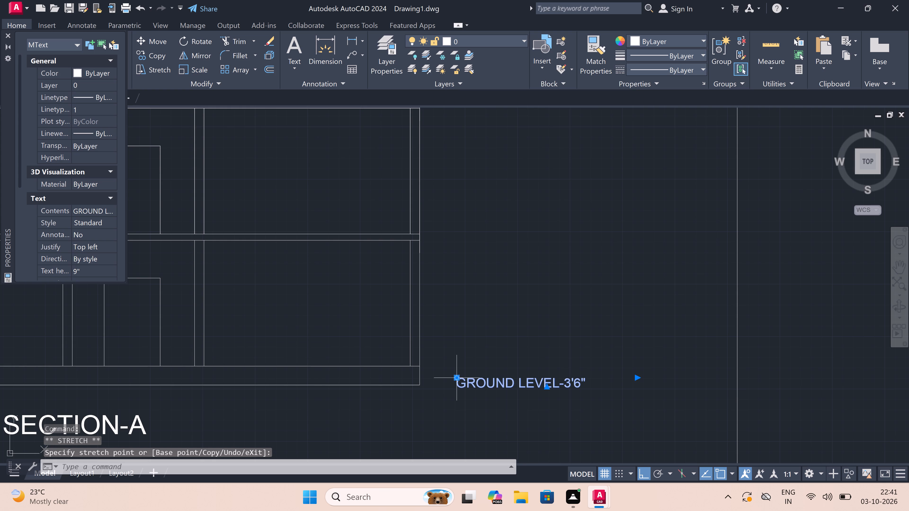
key(Escape)
Draw a horizontal leader line from inside the section's ground-level base strip to the GROUND LEVEL note.
key(l)
key(space)
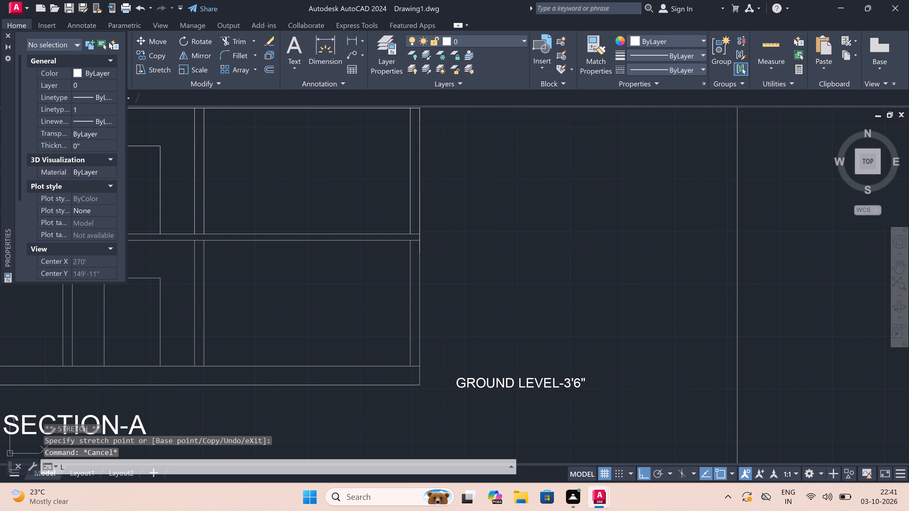
scroll(455, 379, up, 3)
click(257, 370)
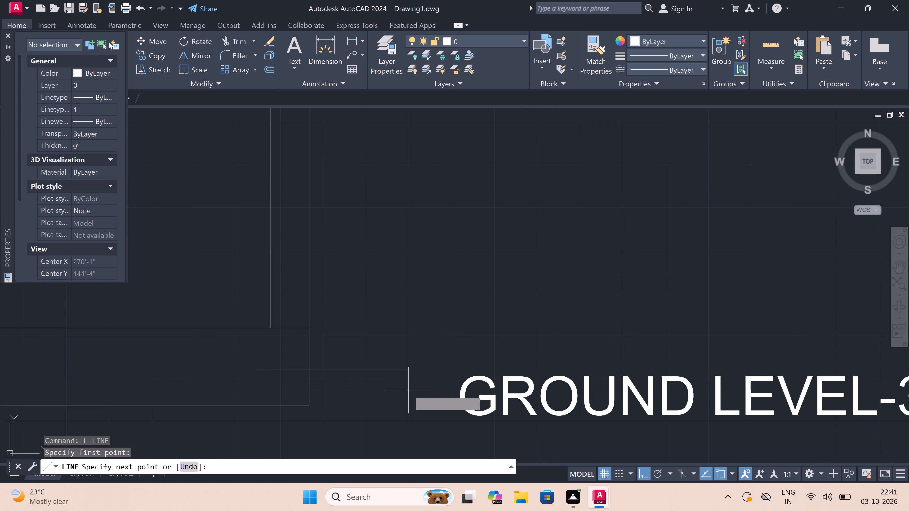
double_click(444, 373)
key(Escape)
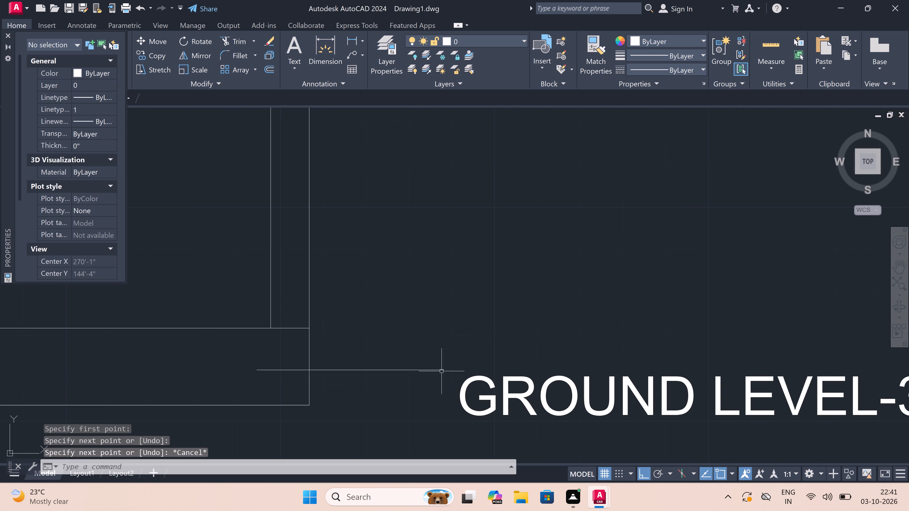
Draw a horizontal leader line from the section's top-storey outer wall face toward the BRICK WALL note.
scroll(429, 362, down, 3)
key(space)
scroll(429, 362, down, 2)
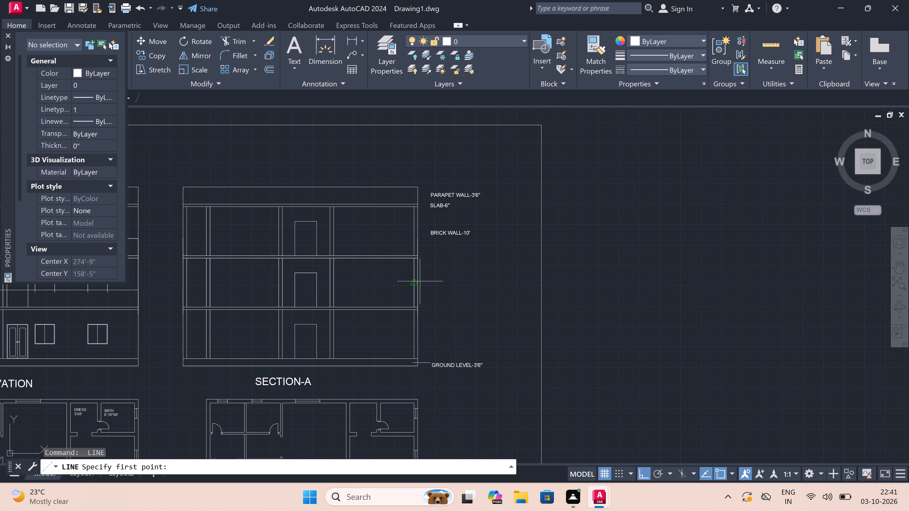
scroll(417, 221, up, 5)
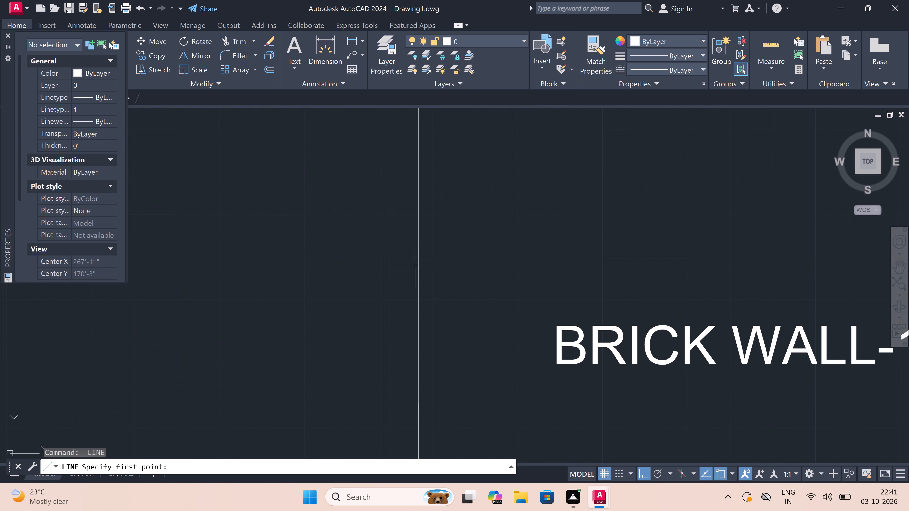
click(420, 337)
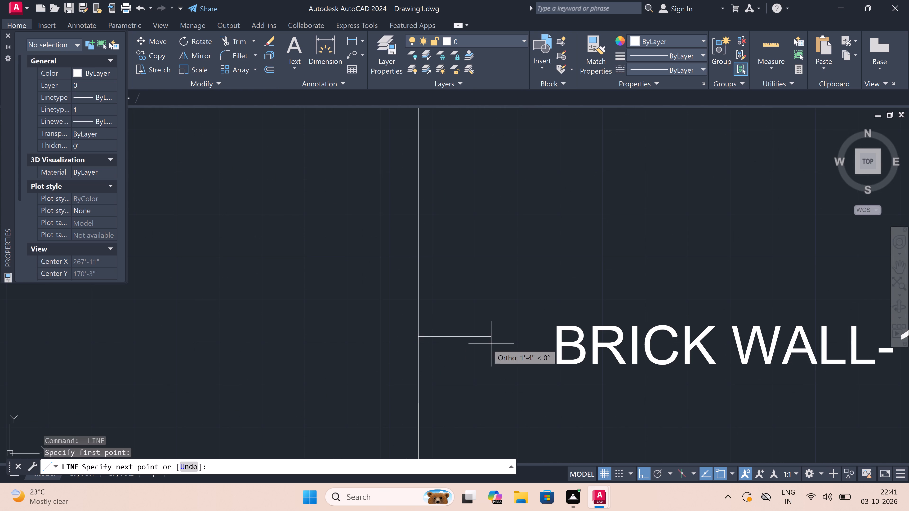
double_click(520, 343)
key(Escape)
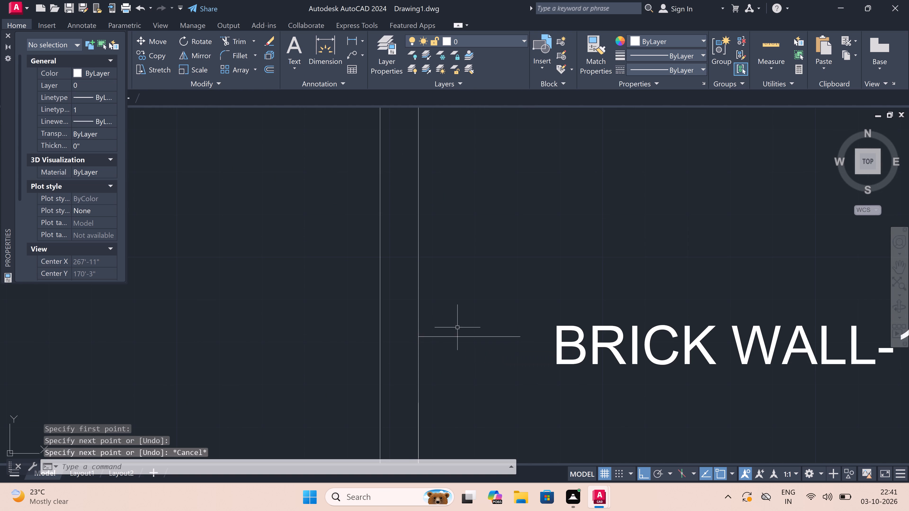
Draw a horizontal leader line about 2'-1" long from the section's parapet edge to the PARAPET WALL note.
scroll(457, 327, down, 4)
key(space)
scroll(451, 263, up, 4)
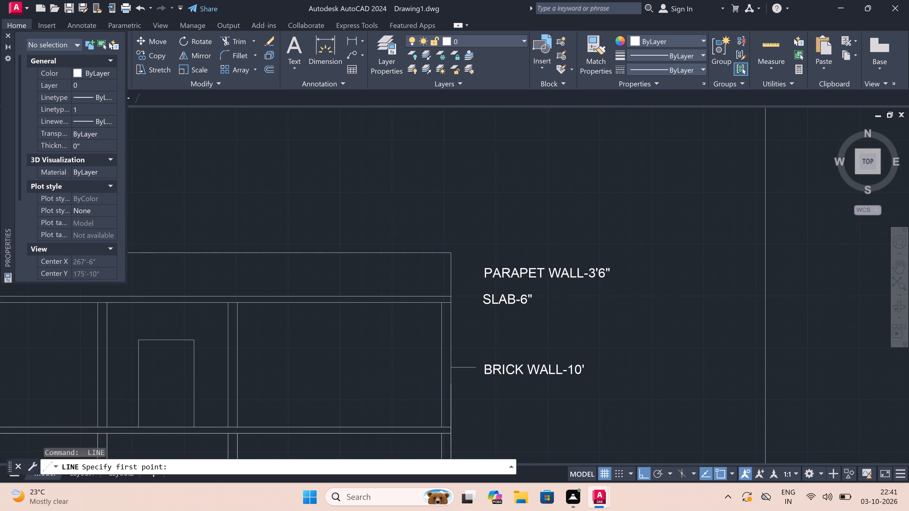
double_click(454, 285)
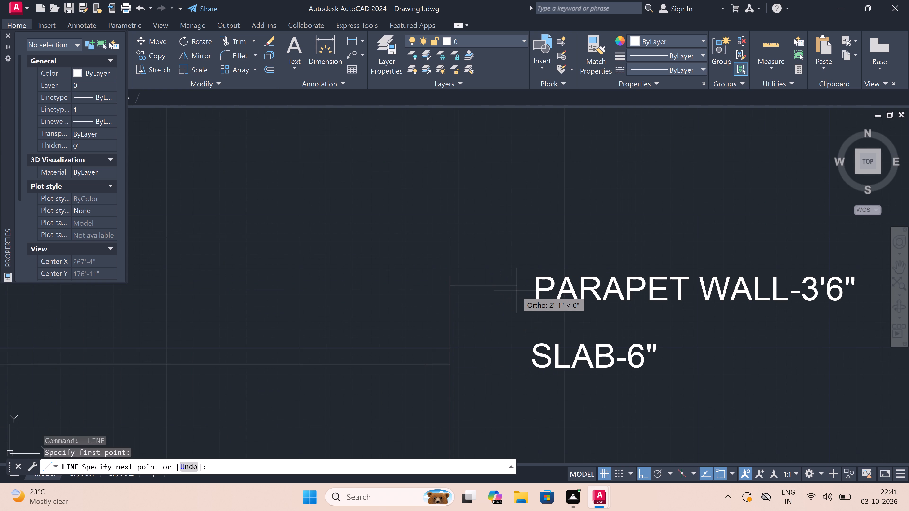
double_click(517, 289)
key(Escape)
Draw a horizontal leader line about 2'-5" long from inside the section's roof slab to the SLAB note.
scroll(459, 355, up, 2)
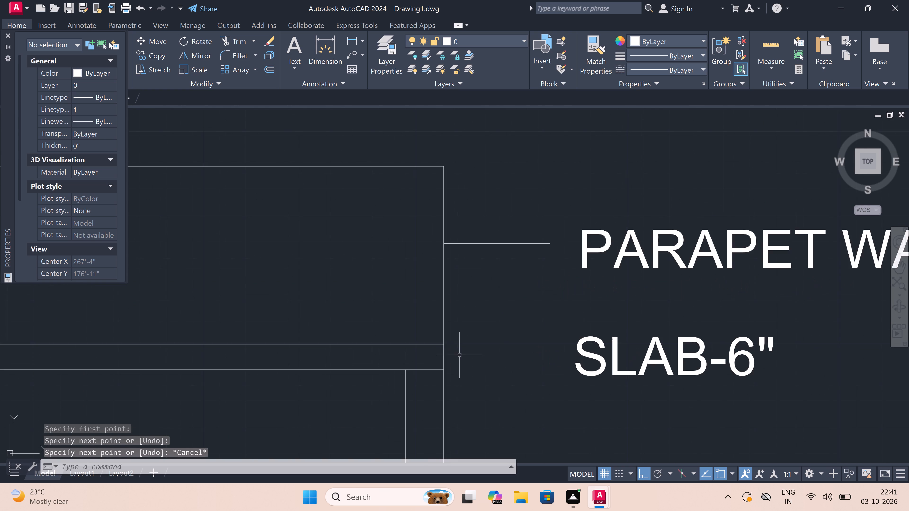
key(space)
drag(399, 363, 406, 363)
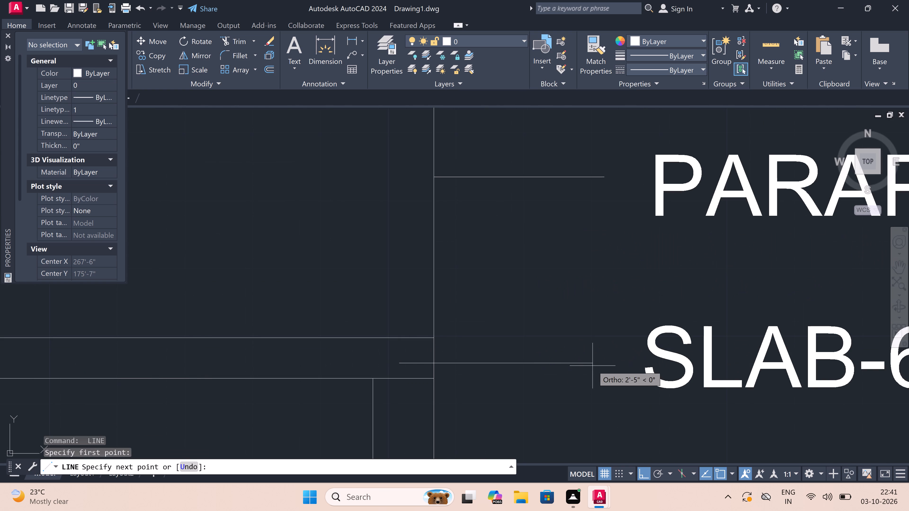
double_click(601, 365)
key(Escape)
scroll(479, 289, down, 5)
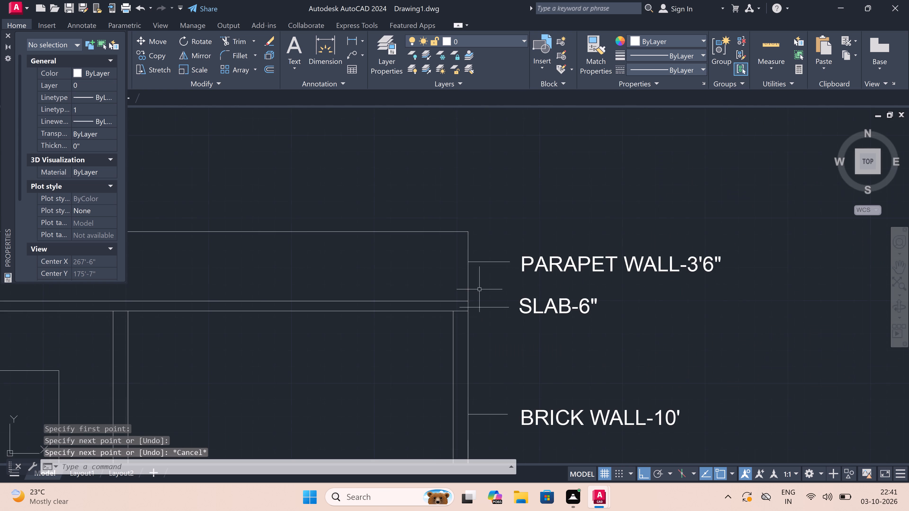
Close the Properties palette.
scroll(479, 289, down, 7)
scroll(416, 353, up, 1)
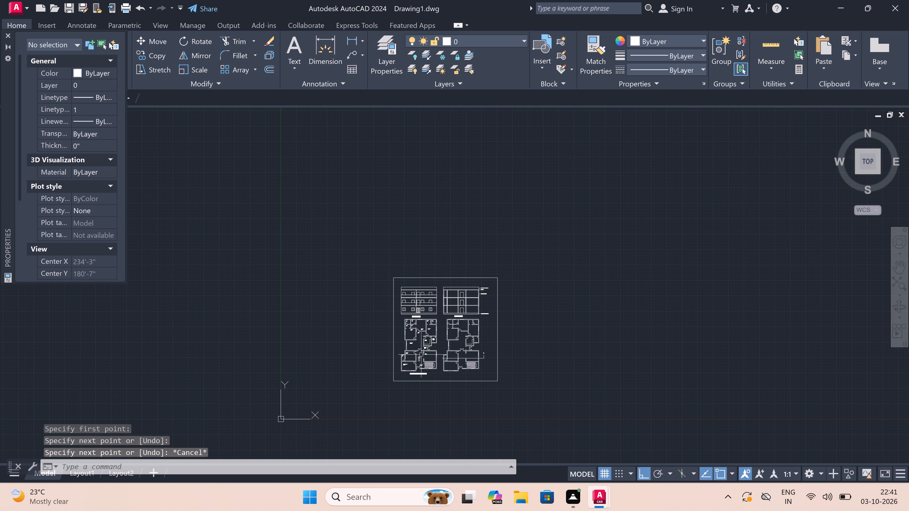
scroll(416, 353, up, 2)
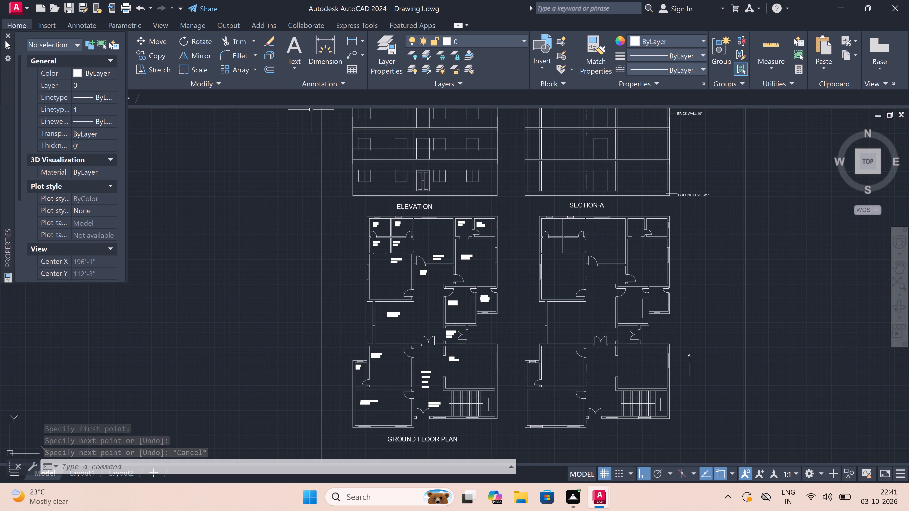
click(5, 32)
Open the recent drawing FIRST FLOOR PLAN -4 03-10-26.dwg.
click(13, 4)
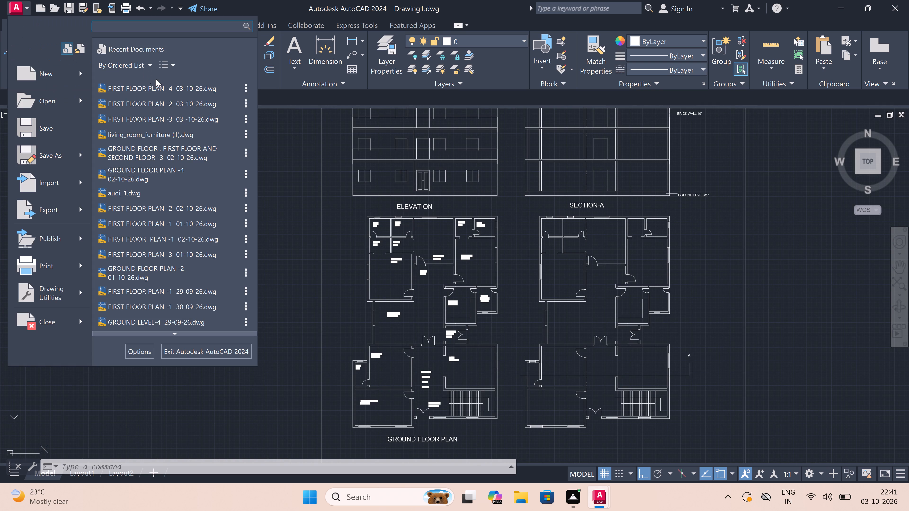
triple_click(176, 88)
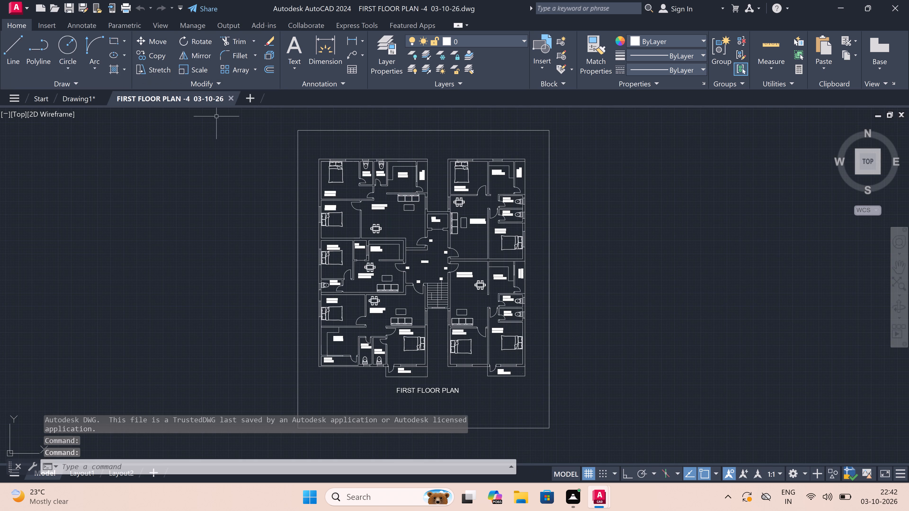
Copy one toilet fixture, the upper bedroom's double bed and the living/dining room's six-seat dining set to the clipboard.
scroll(357, 153, up, 4)
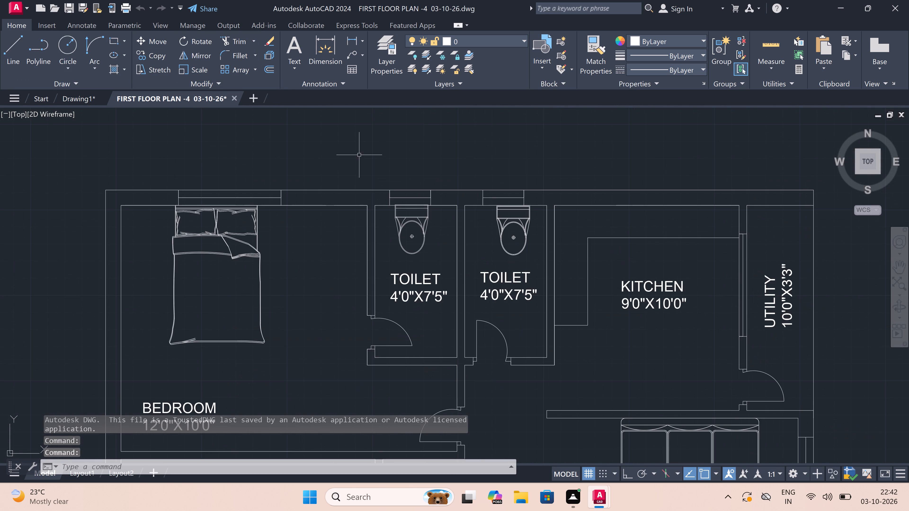
scroll(416, 213, up, 2)
click(417, 213)
click(397, 250)
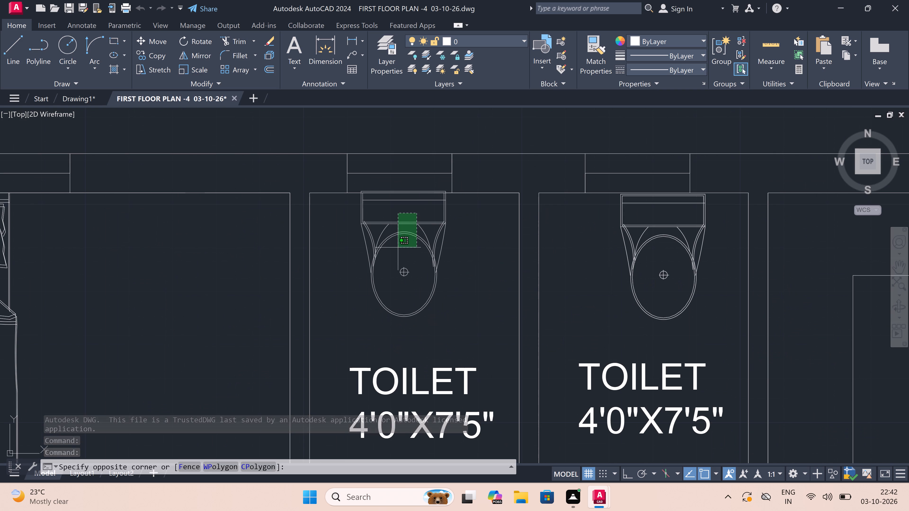
scroll(397, 250, down, 5)
scroll(250, 250, up, 3)
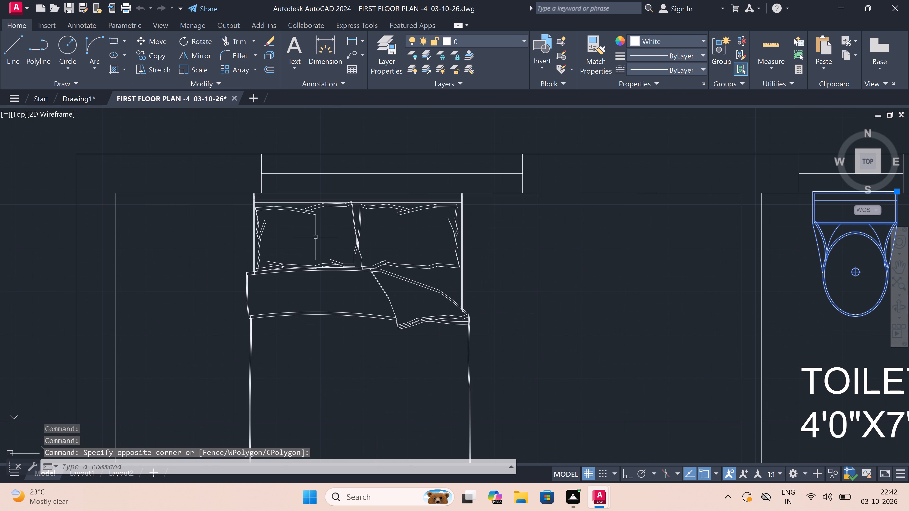
scroll(455, 204, up, 3)
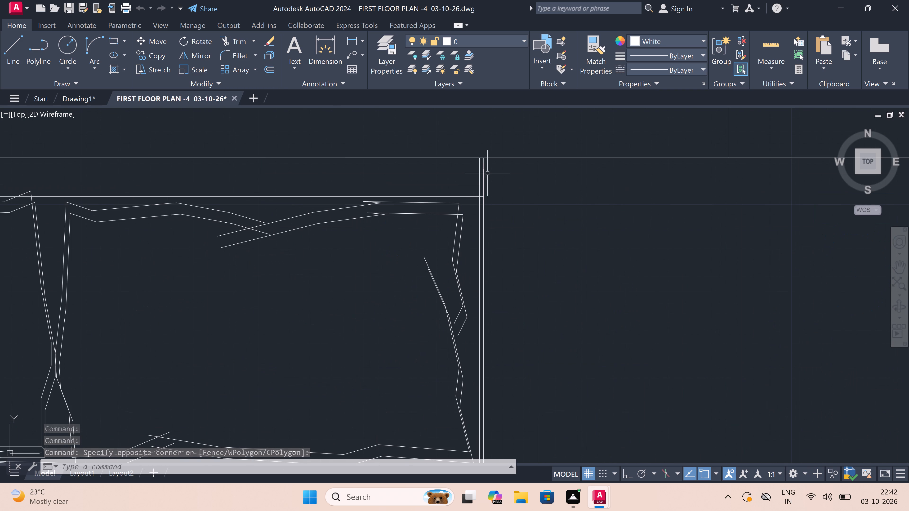
drag(497, 167, 498, 170)
drag(494, 177, 492, 180)
scroll(464, 223, down, 3)
scroll(473, 212, up, 1)
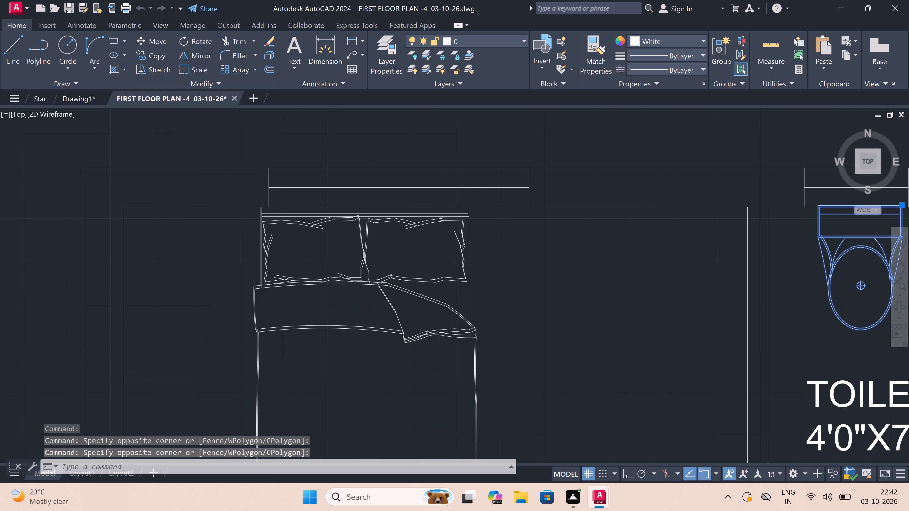
scroll(473, 212, up, 1)
click(474, 209)
scroll(458, 232, down, 4)
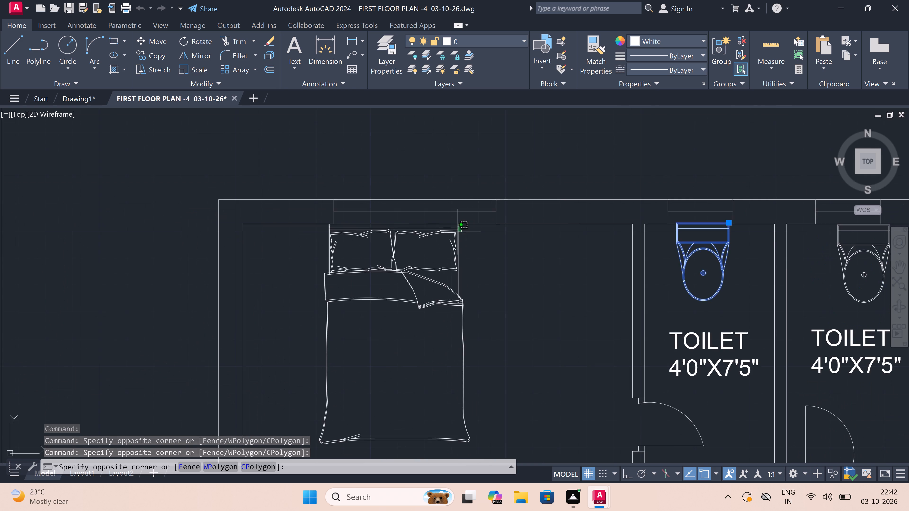
scroll(458, 232, down, 2)
scroll(399, 320, up, 4)
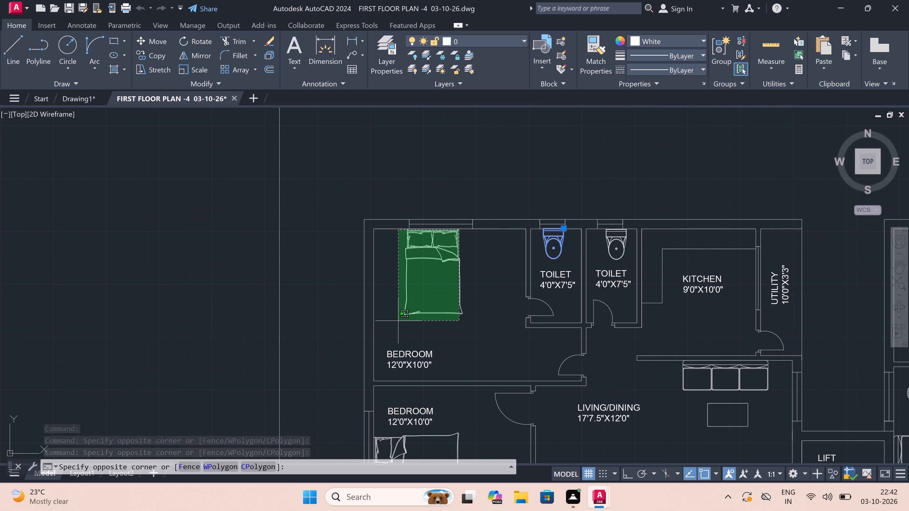
click(399, 320)
scroll(399, 320, down, 3)
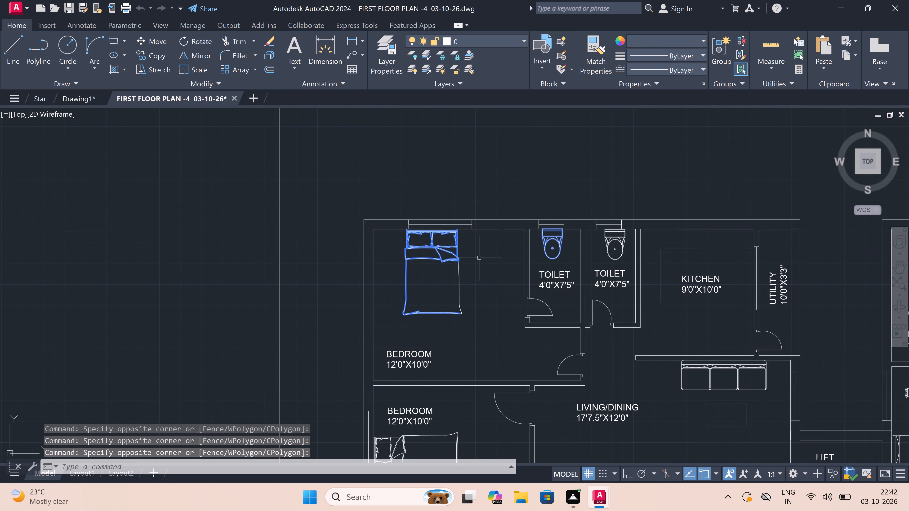
click(479, 249)
click(439, 317)
scroll(449, 261, down, 5)
scroll(460, 301, up, 4)
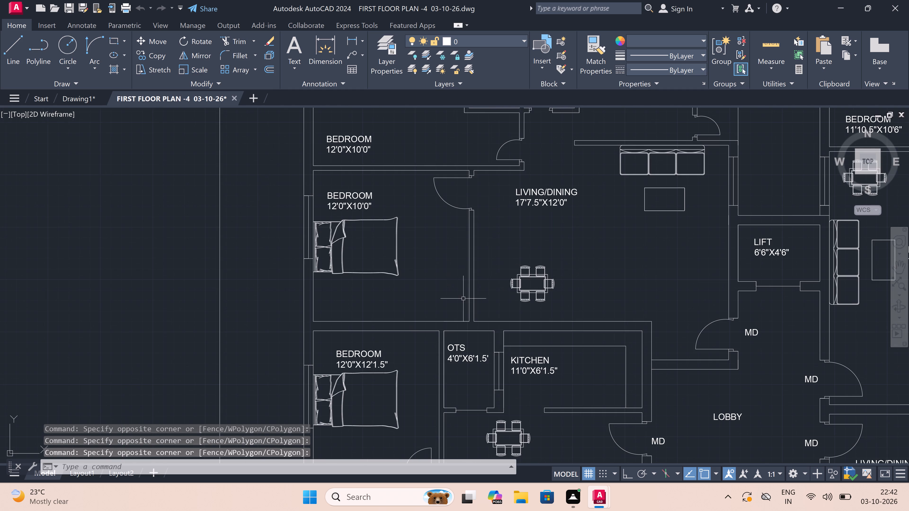
double_click(591, 255)
click(589, 256)
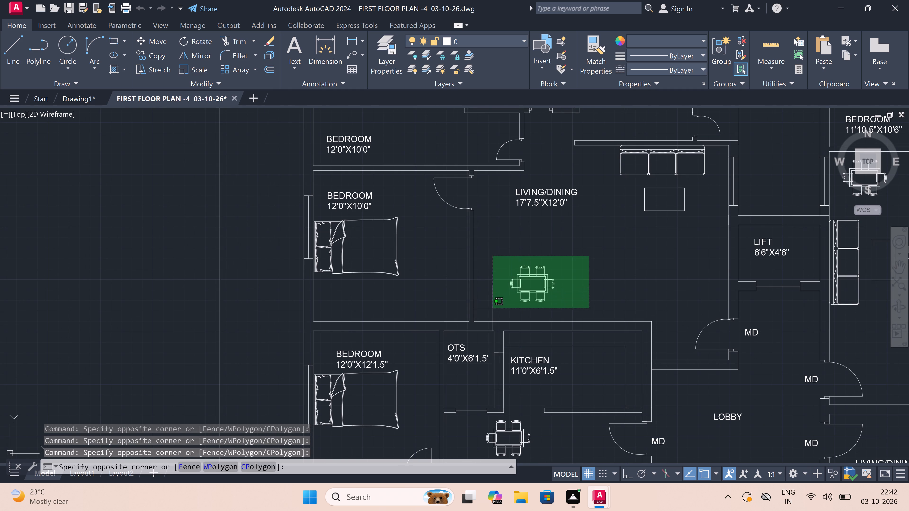
click(493, 308)
key(ctrl+c)
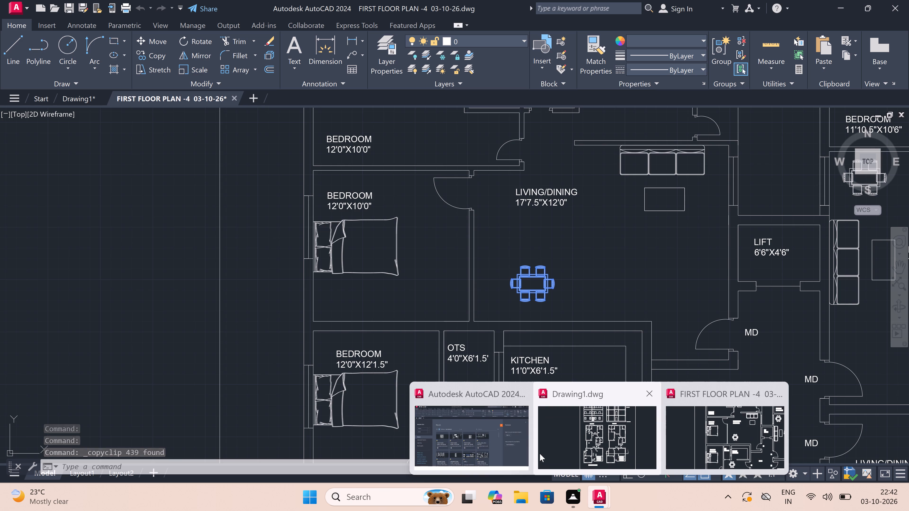
Switch to Drawing1 and paste the copied bed, toilet fixture and dining set in the empty area outside the sheet border.
click(604, 435)
key(ctrl+v)
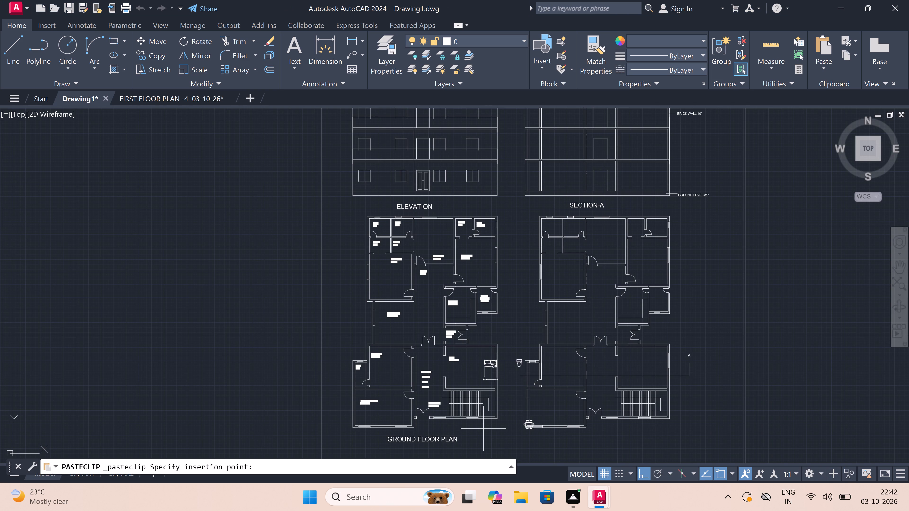
scroll(258, 318, up, 2)
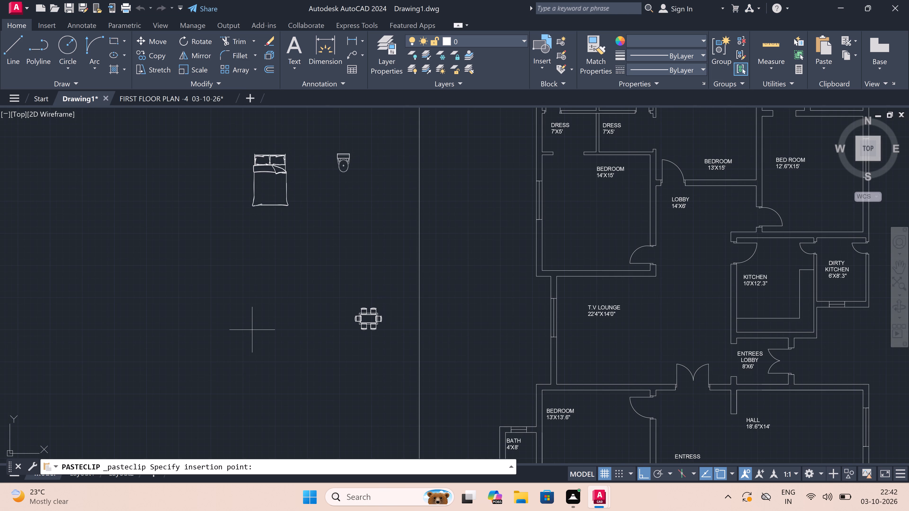
click(252, 330)
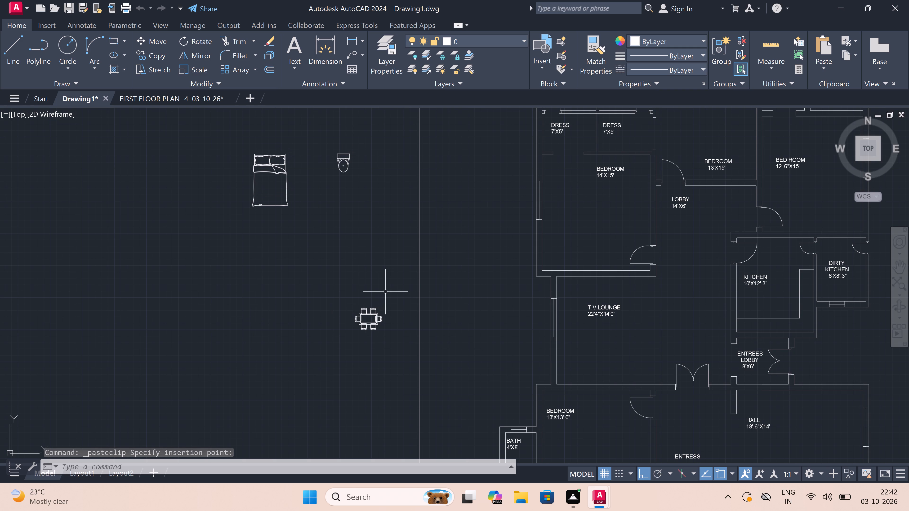
Move the pasted six-seat dining set into the ground floor plan's T.V lounge, beside the kitchen wall.
triple_click(395, 295)
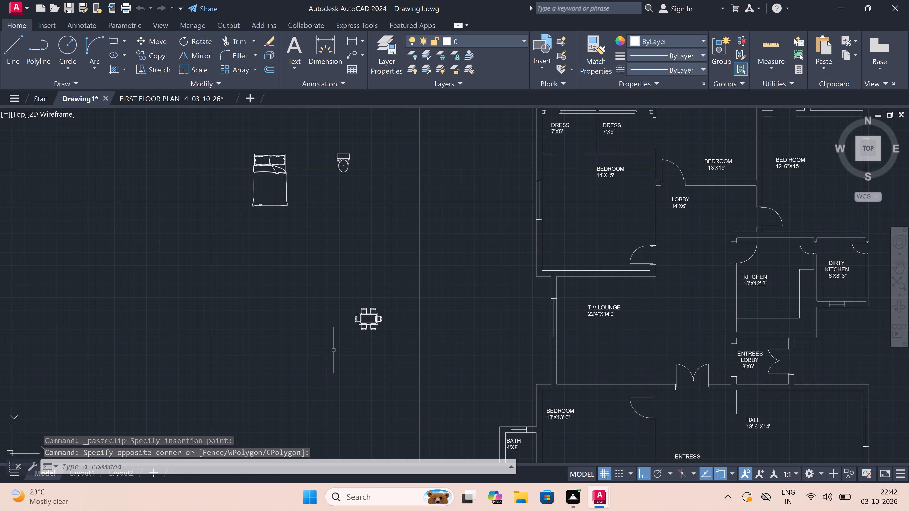
click(404, 288)
click(349, 352)
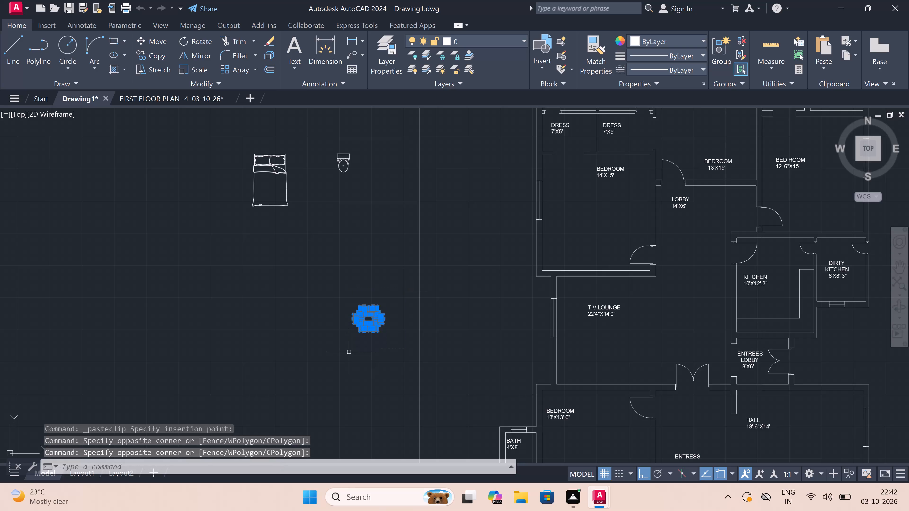
click(151, 37)
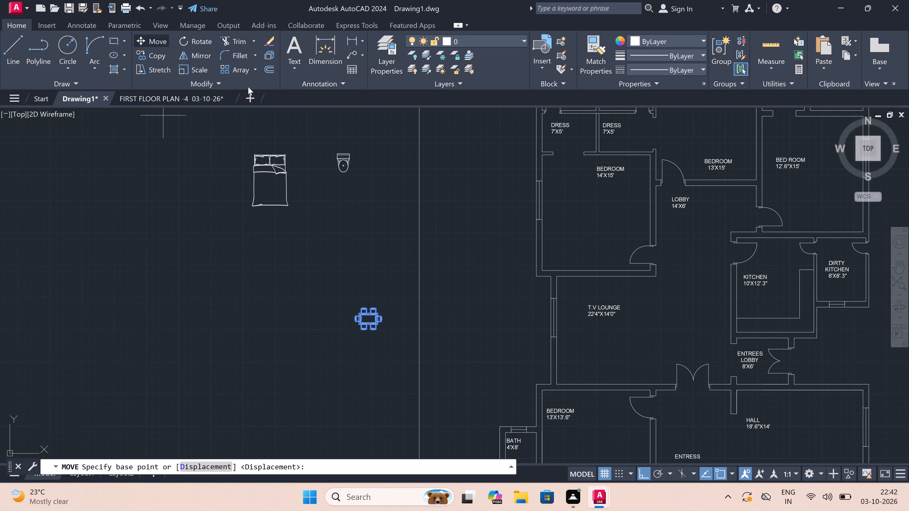
click(364, 318)
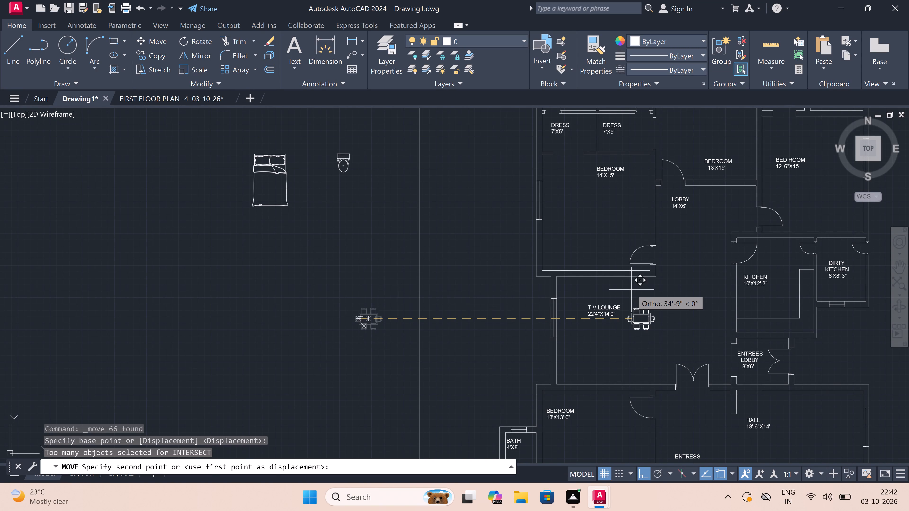
key(F8)
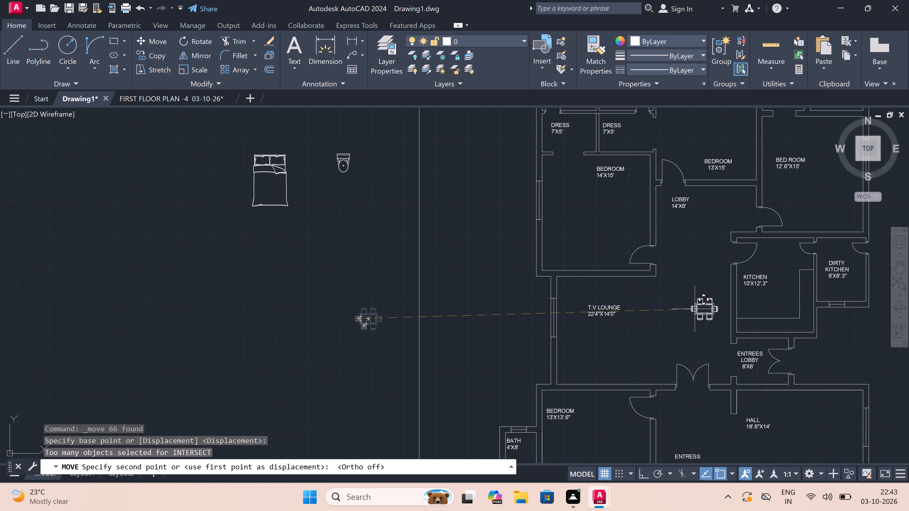
click(701, 304)
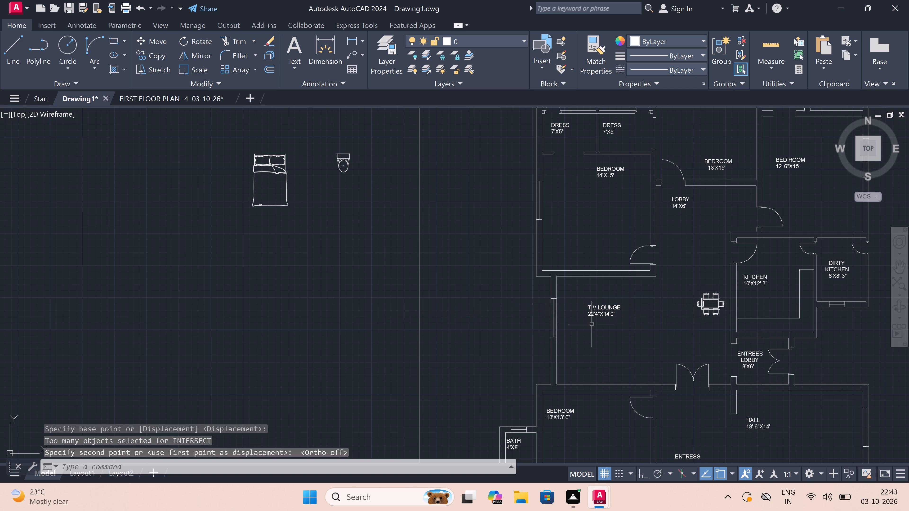
Reposition the DRAWING ROOM 17'.9"X12' label toward the upper middle of its room in the ground floor plan.
scroll(472, 281, down, 2)
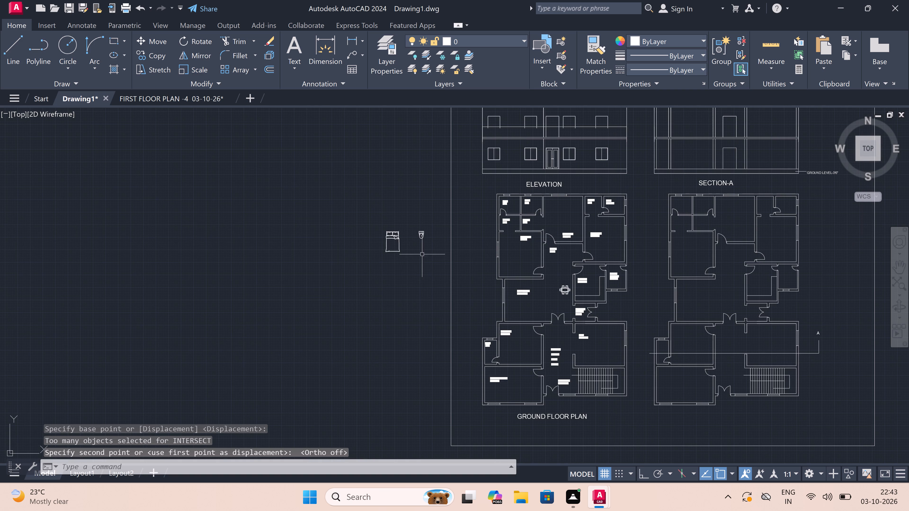
scroll(402, 238, up, 2)
scroll(409, 217, down, 1)
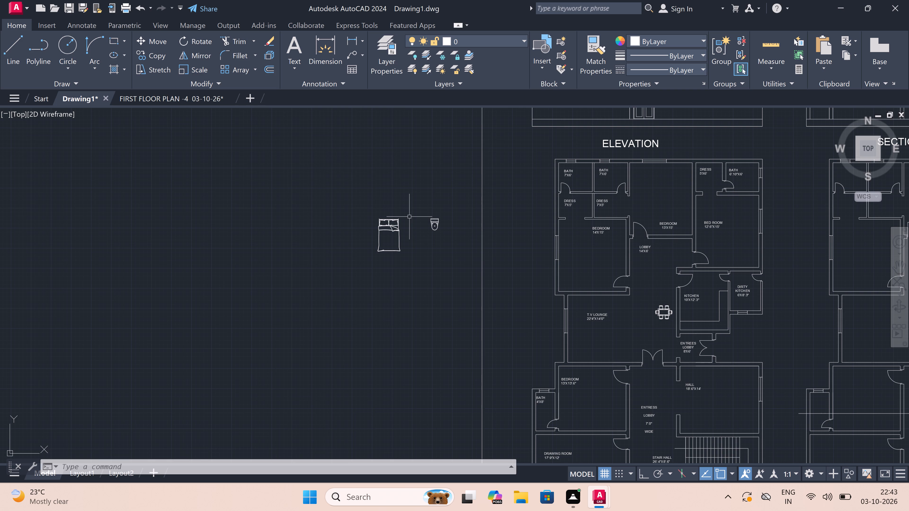
scroll(409, 217, down, 1)
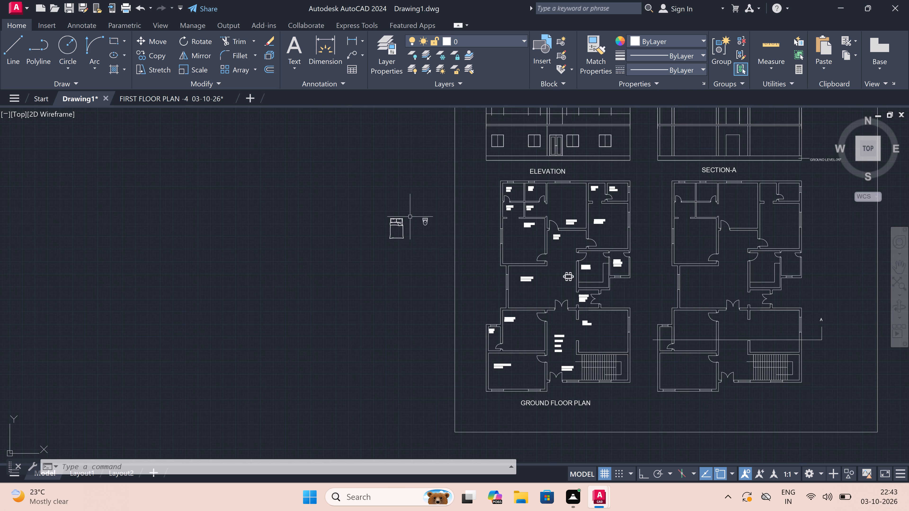
scroll(410, 217, up, 1)
scroll(410, 217, down, 1)
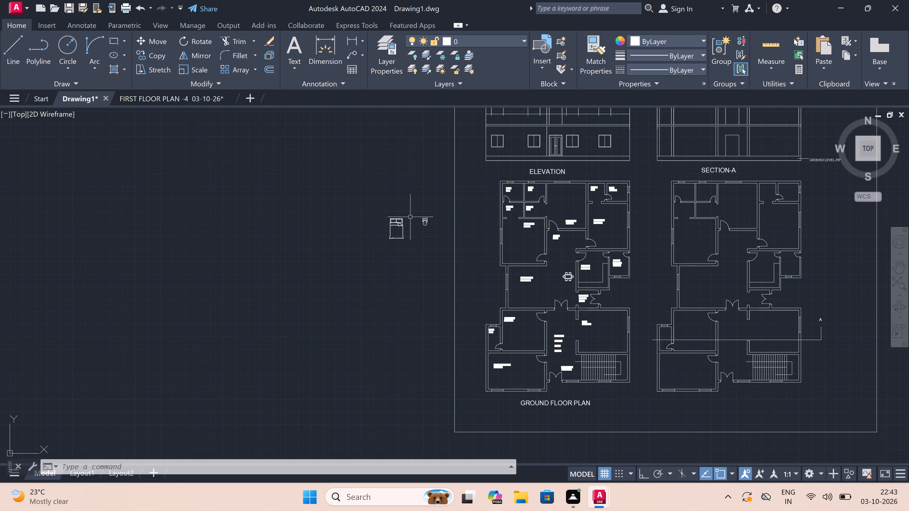
scroll(515, 403, up, 2)
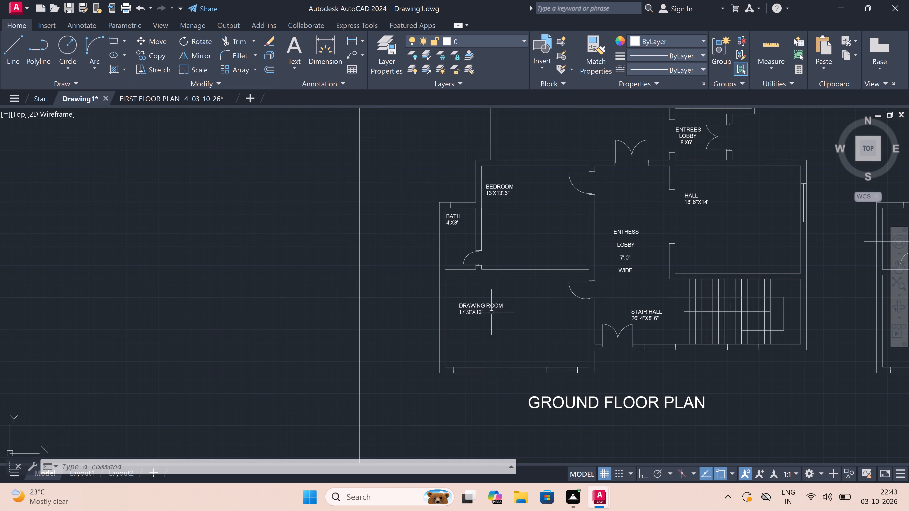
scroll(480, 299, up, 1)
click(475, 314)
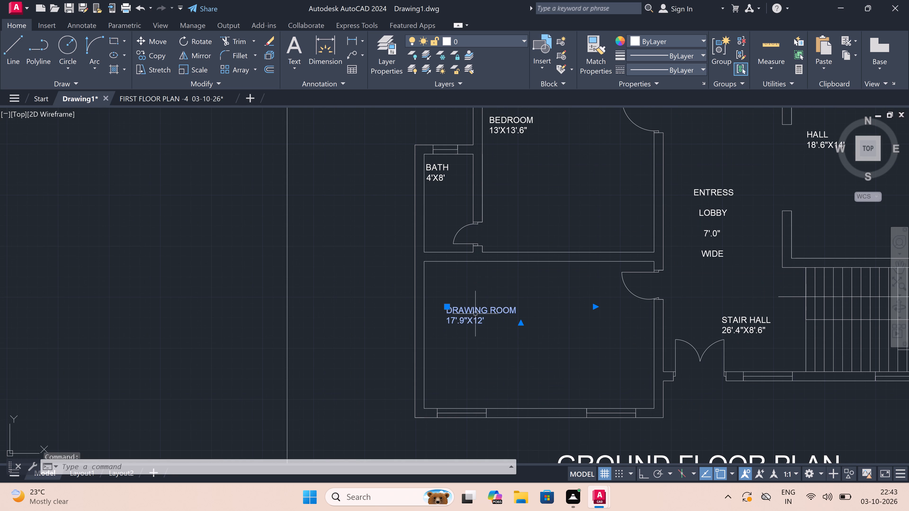
triple_click(445, 304)
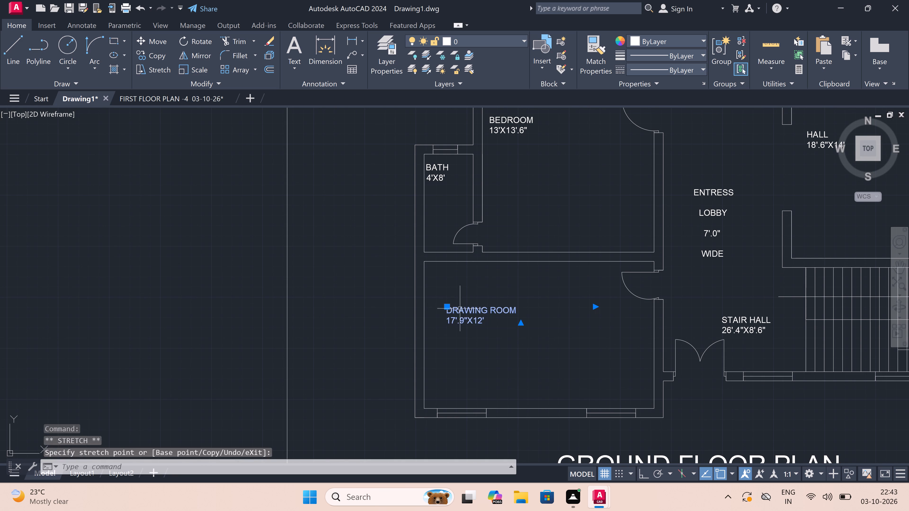
click(445, 306)
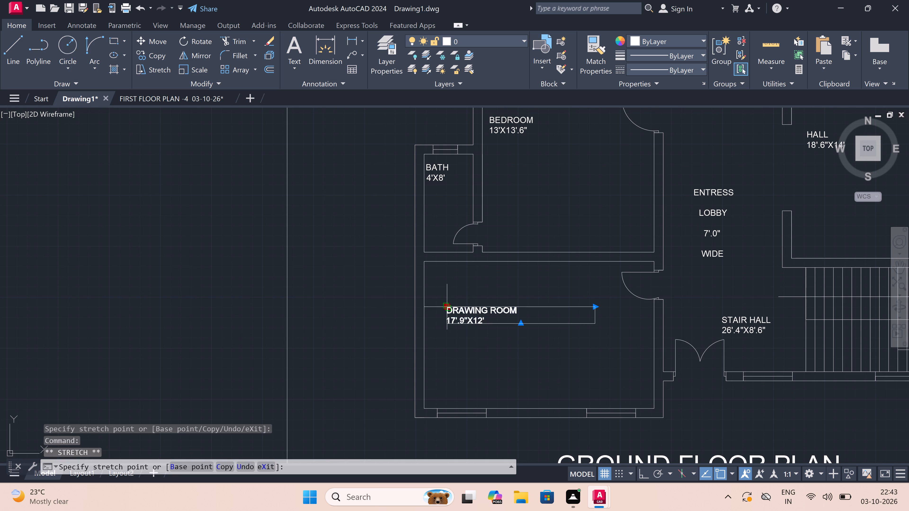
double_click(518, 278)
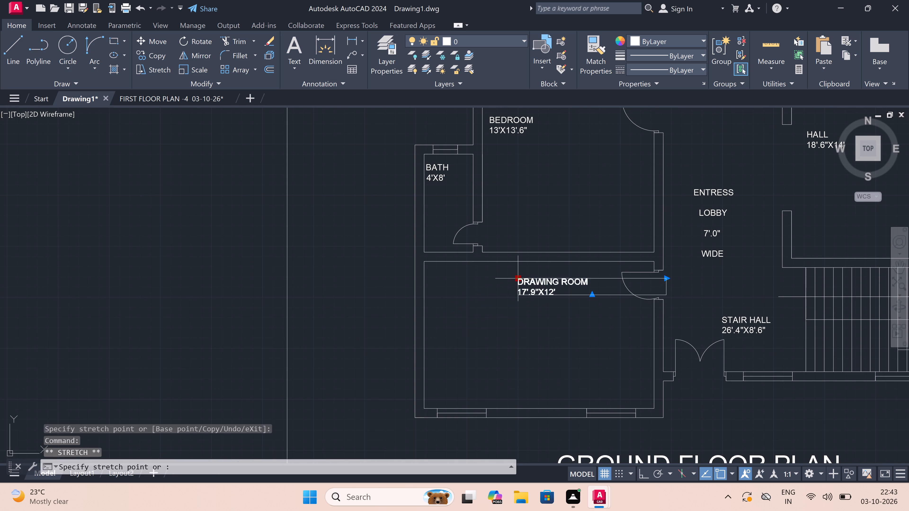
key(Escape)
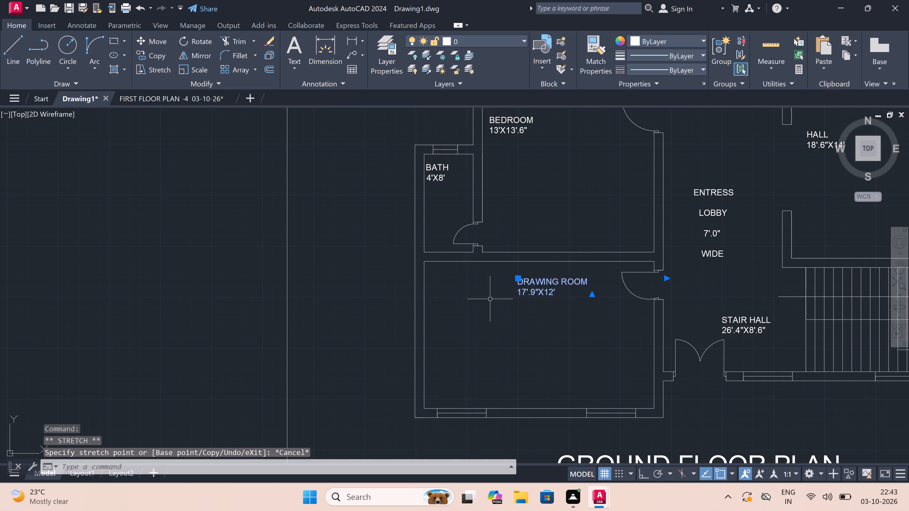
key(Escape)
Draw a straight horizontal line closing the head end of the pasted double bed, between its two side lines.
scroll(506, 288, down, 2)
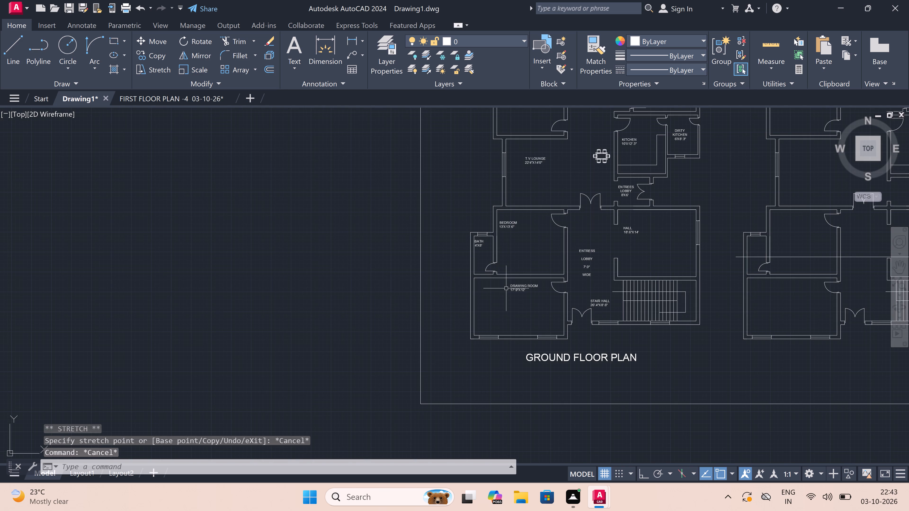
scroll(506, 288, down, 2)
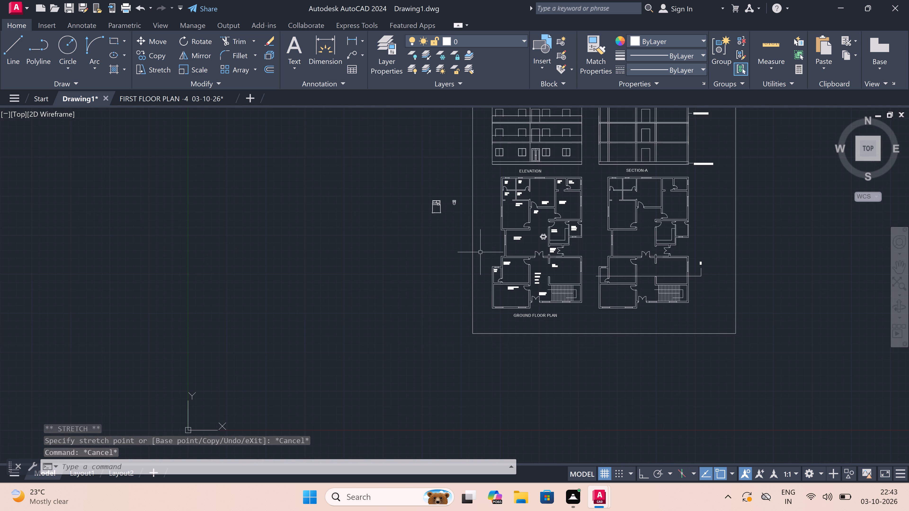
scroll(455, 213, up, 1)
scroll(439, 188, up, 2)
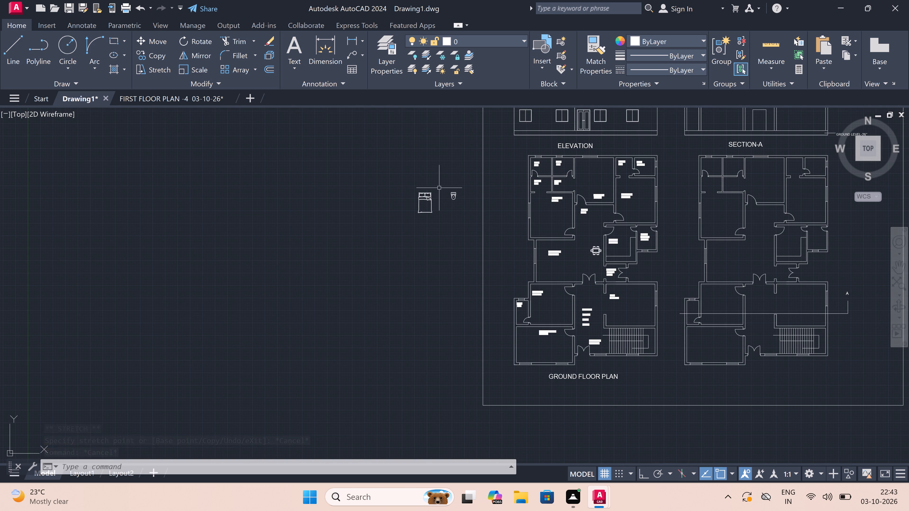
key(l)
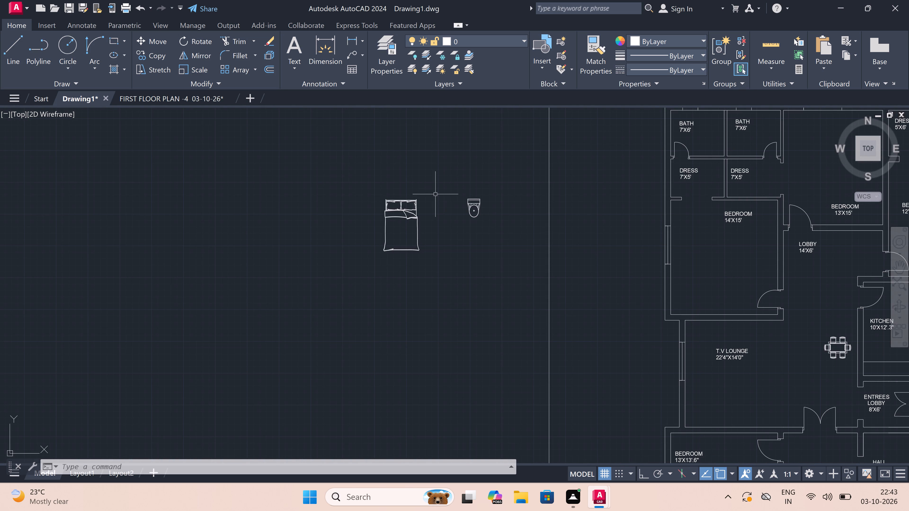
key(space)
scroll(409, 199, up, 2)
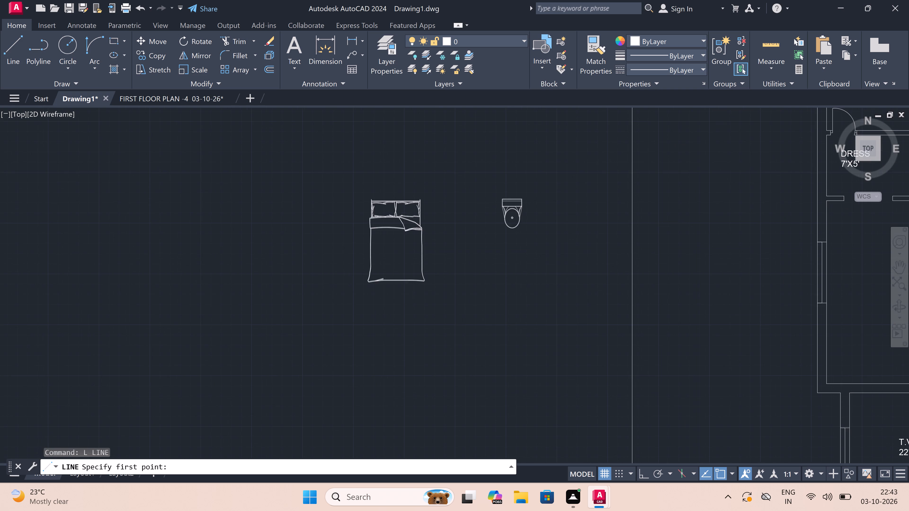
scroll(400, 196, up, 2)
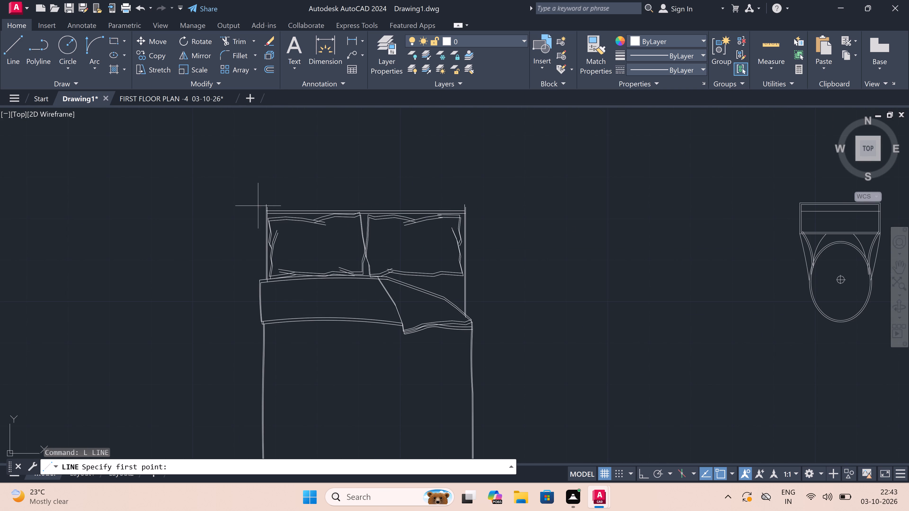
click(267, 205)
drag(267, 205, 271, 206)
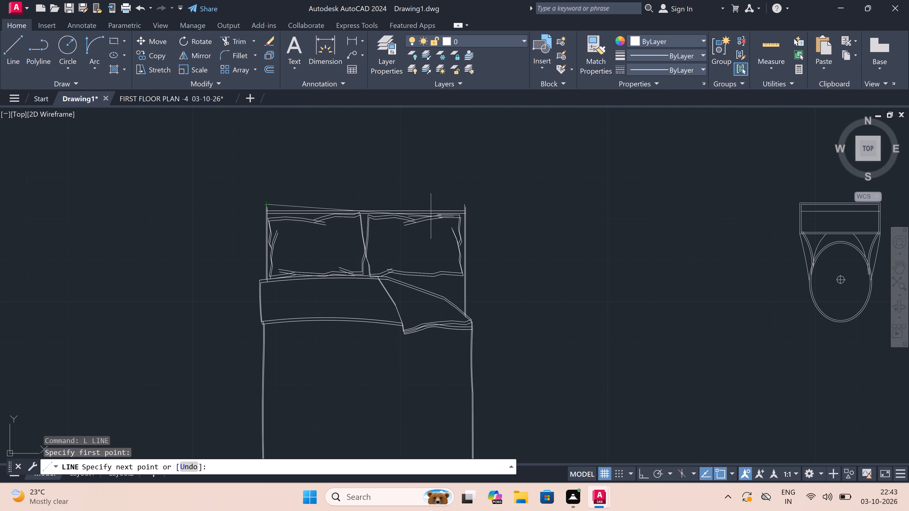
key(F8)
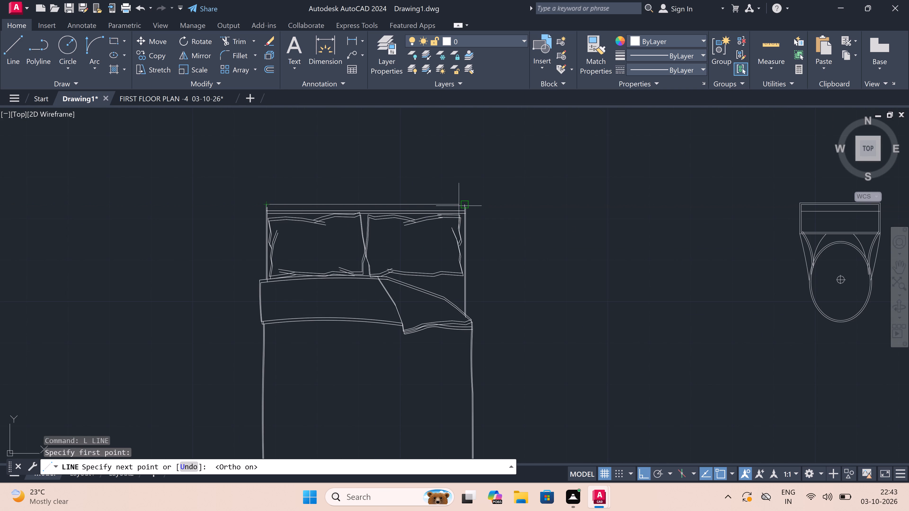
click(465, 205)
key(Escape)
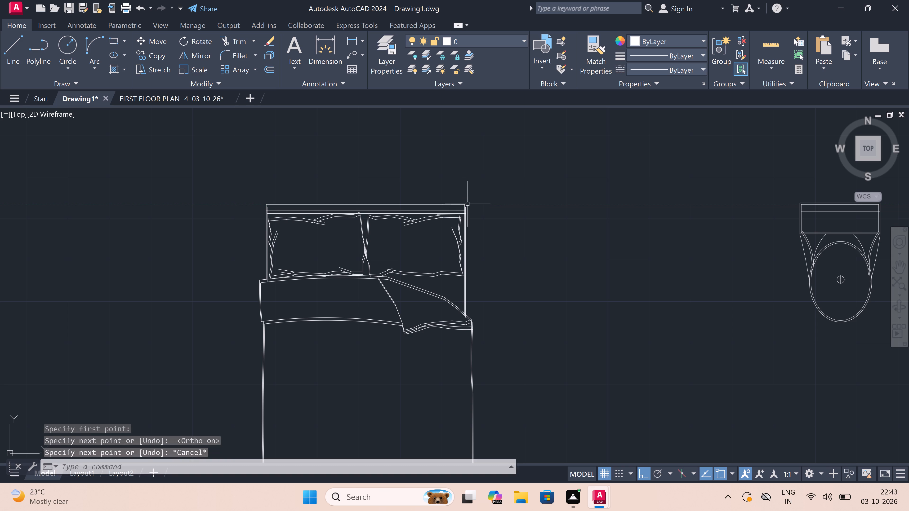
Rotate the whole double bed 90° counterclockwise about the middle of its headboard.
scroll(500, 182, down, 2)
click(513, 182)
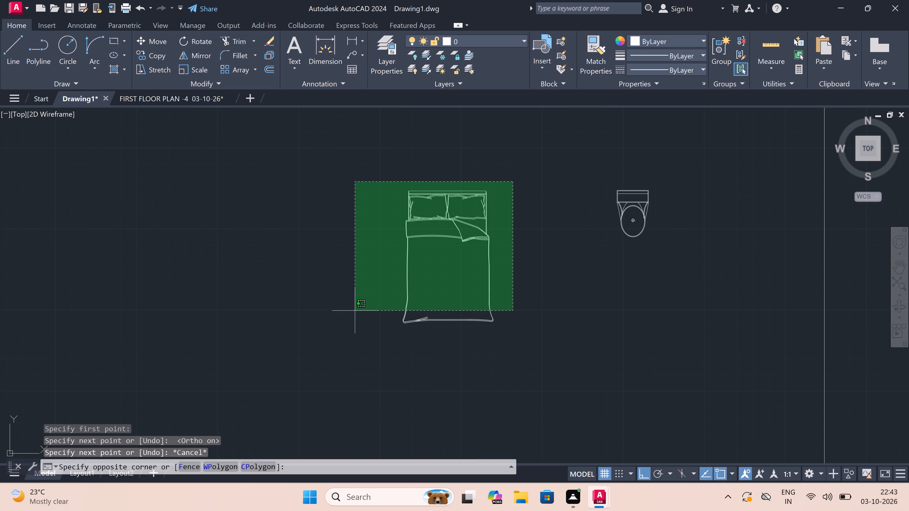
double_click(340, 342)
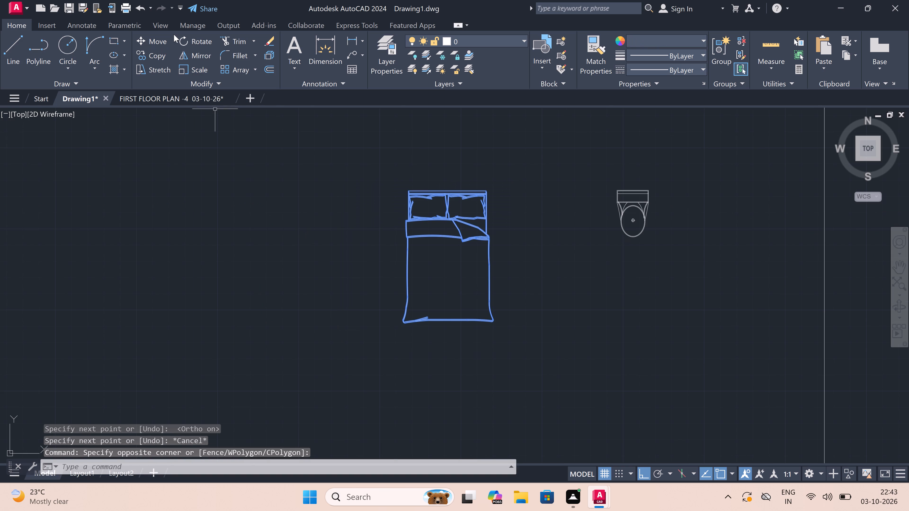
click(204, 37)
click(452, 195)
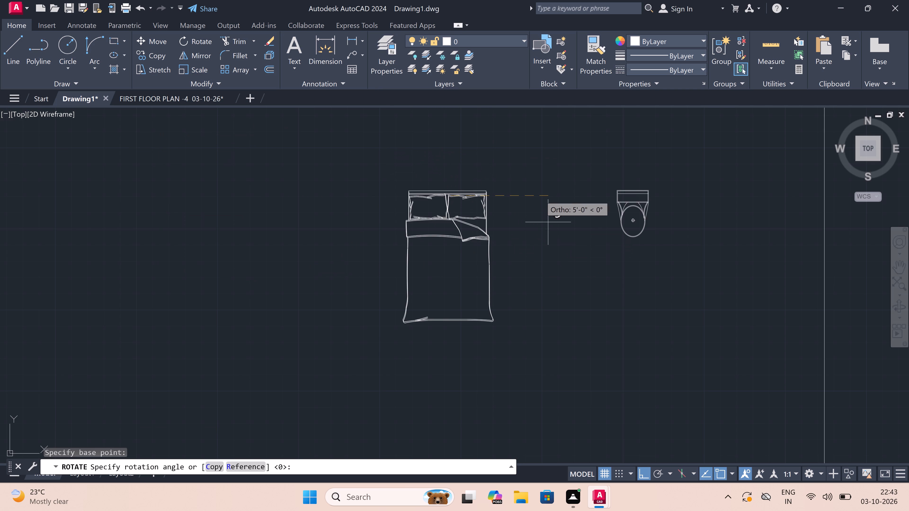
double_click(488, 147)
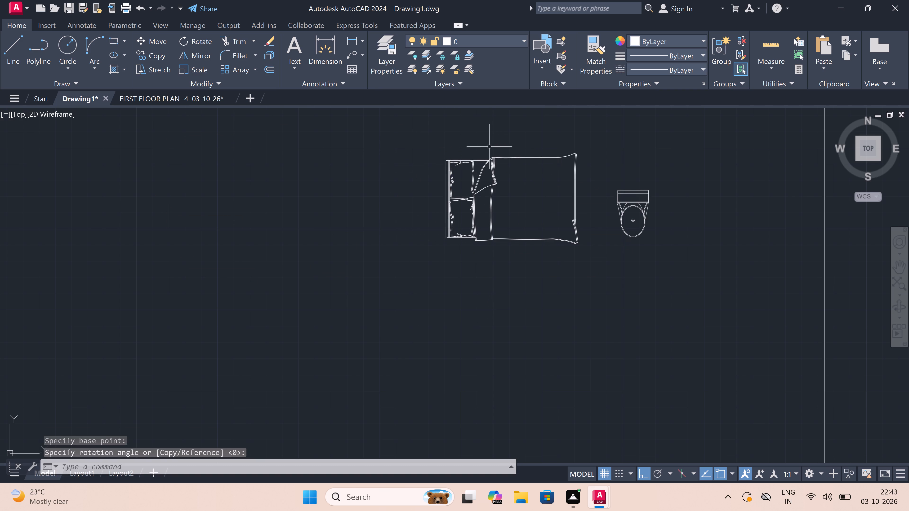
Copy the double bed from its headboard midpoint into the ground floor's 14'X15' bedroom, headboard against the left window wall.
click(602, 135)
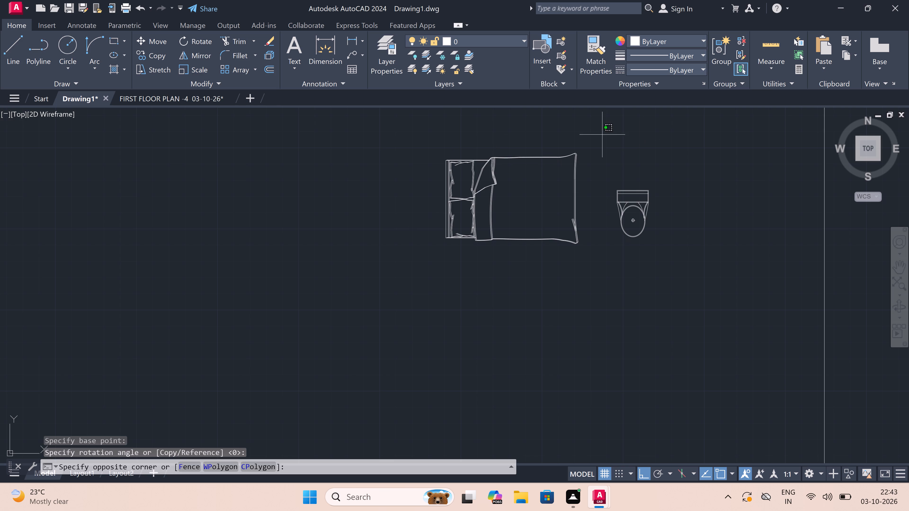
double_click(387, 271)
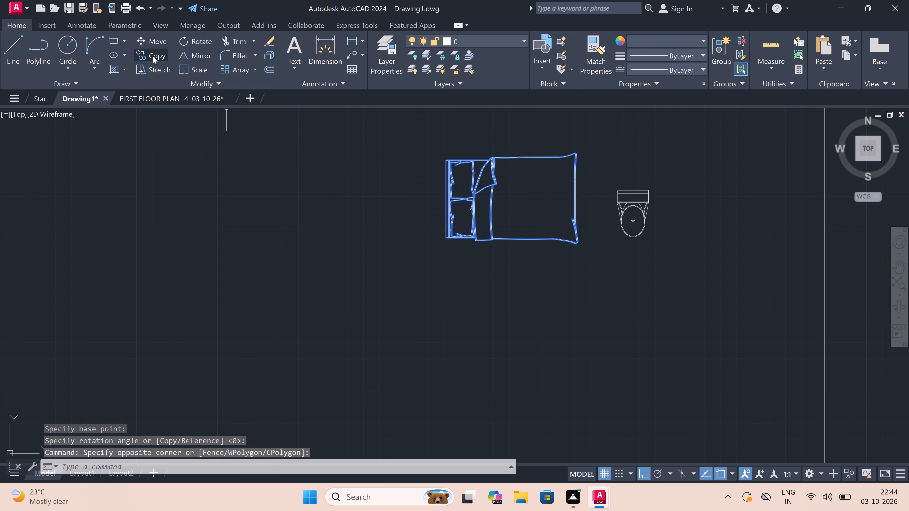
click(152, 53)
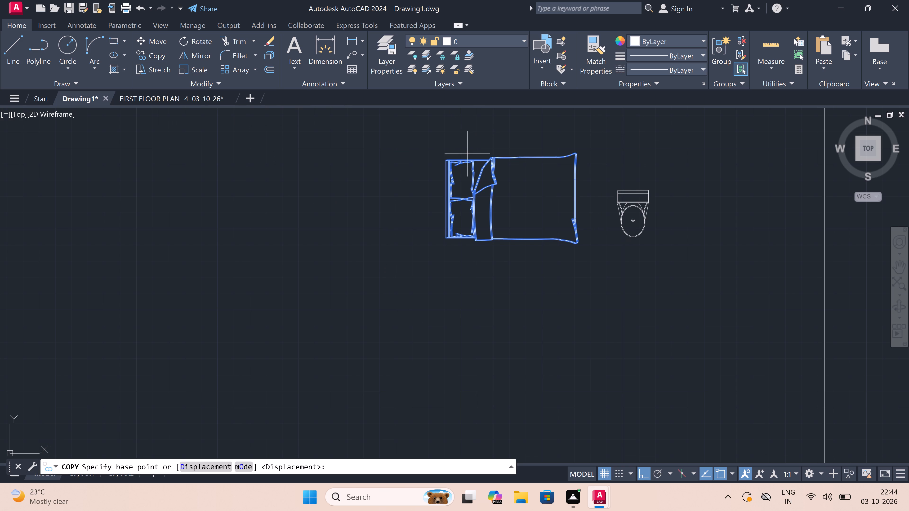
triple_click(445, 197)
key(F8)
scroll(330, 212, down, 2)
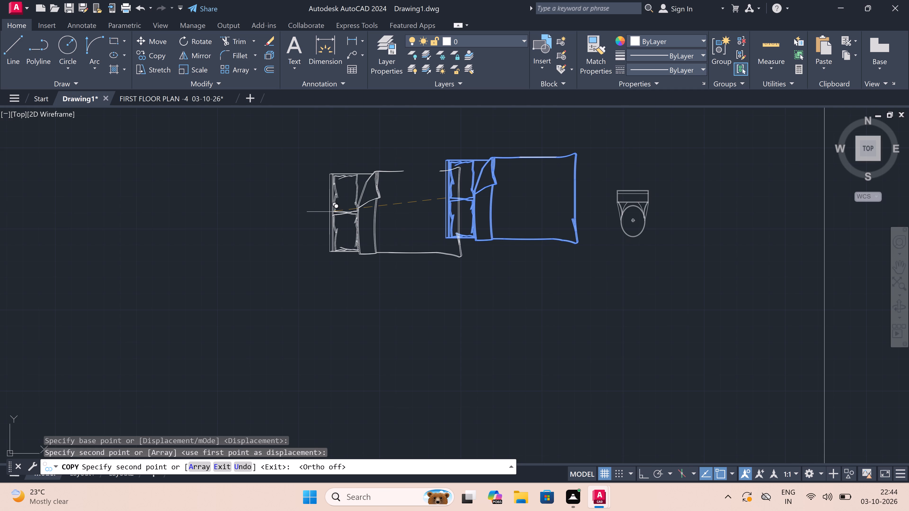
scroll(330, 212, down, 2)
scroll(454, 211, up, 4)
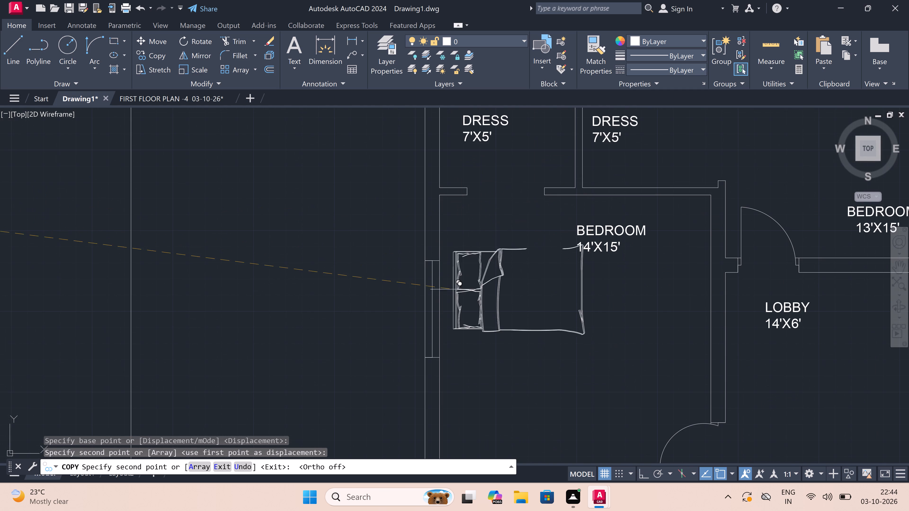
scroll(441, 311, up, 2)
click(441, 308)
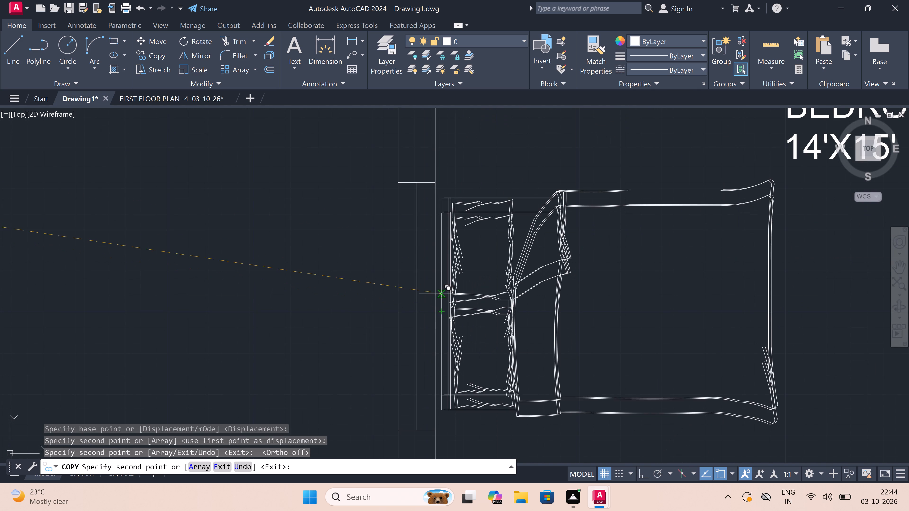
Place another copy of the double bed in the 13'X13'.6" bedroom, with its headboard near the wall shared with the bath.
scroll(437, 234, down, 8)
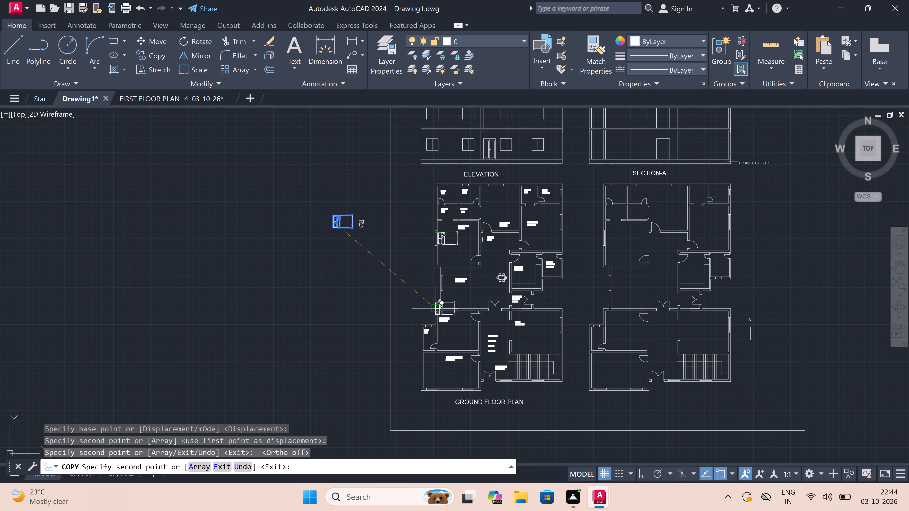
scroll(449, 357, up, 5)
scroll(406, 244, down, 2)
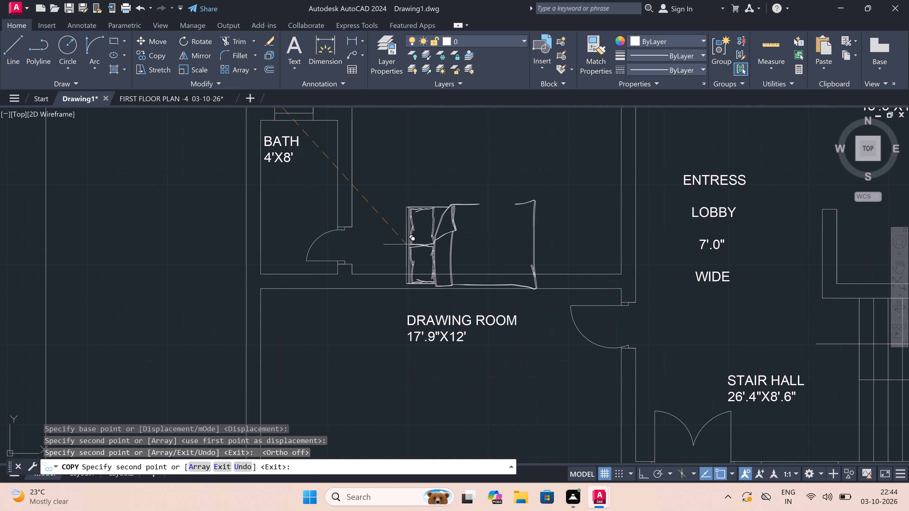
scroll(376, 182, up, 1)
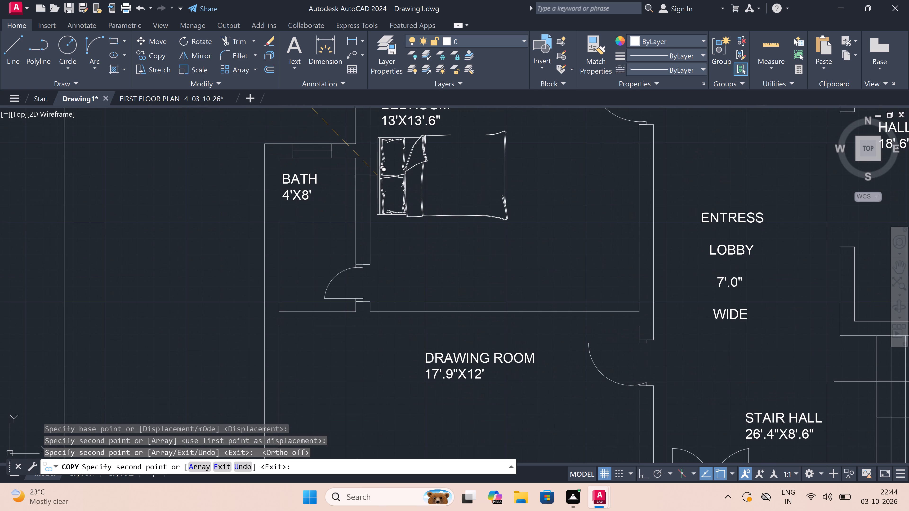
click(376, 171)
scroll(391, 237, down, 4)
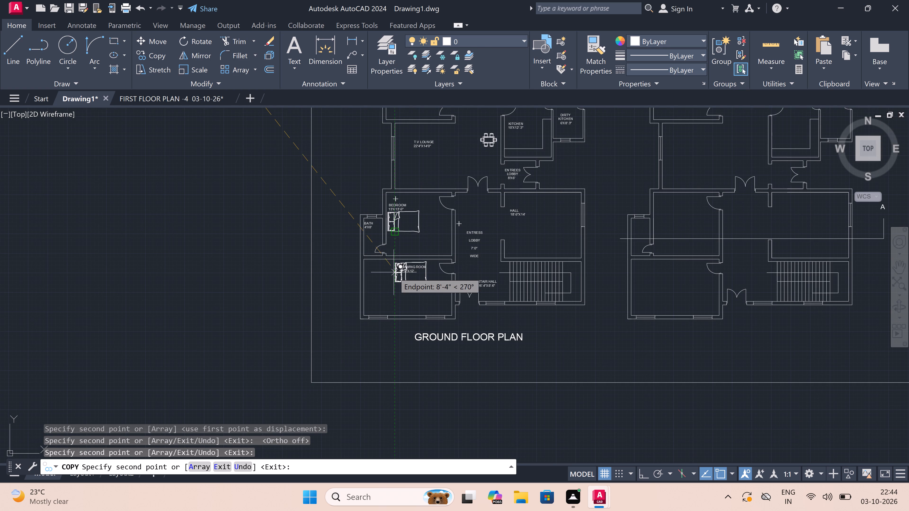
scroll(394, 273, down, 3)
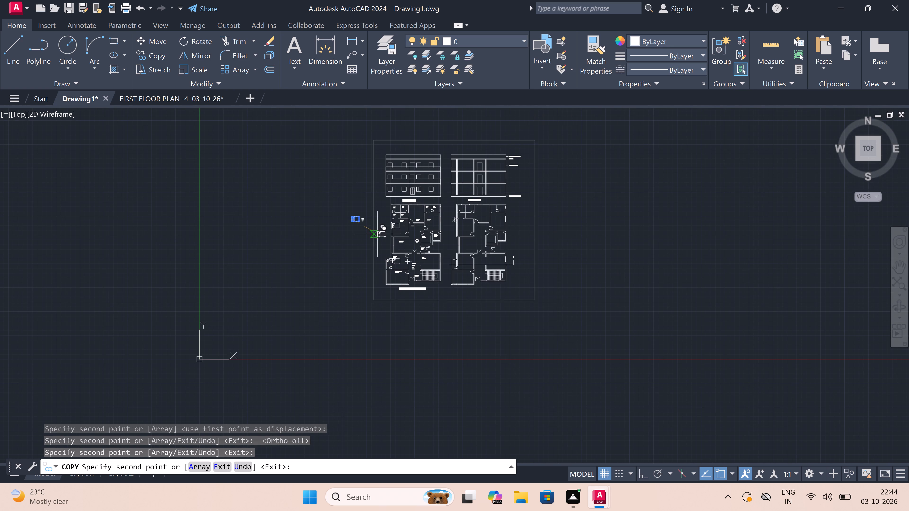
key(Escape)
Rotate the original double bed outside the sheet border 180° about a point near its middle.
scroll(352, 220, up, 4)
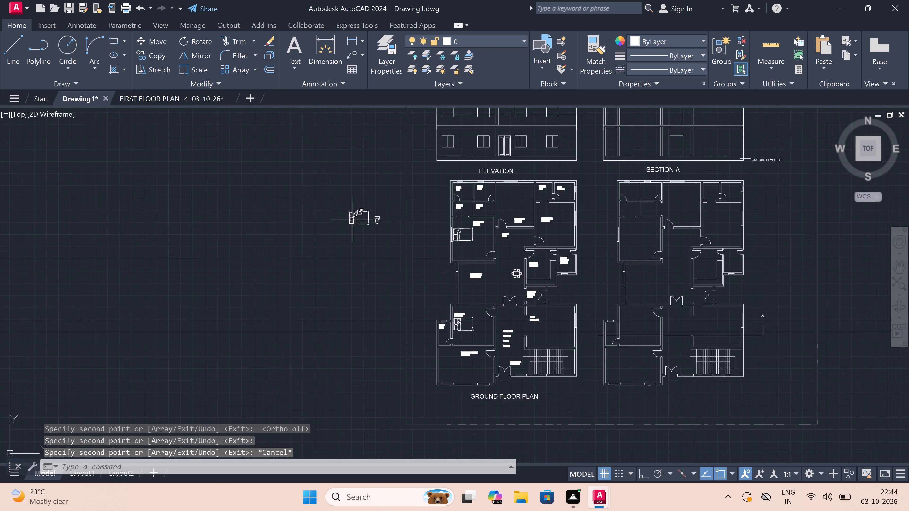
scroll(383, 189, up, 1)
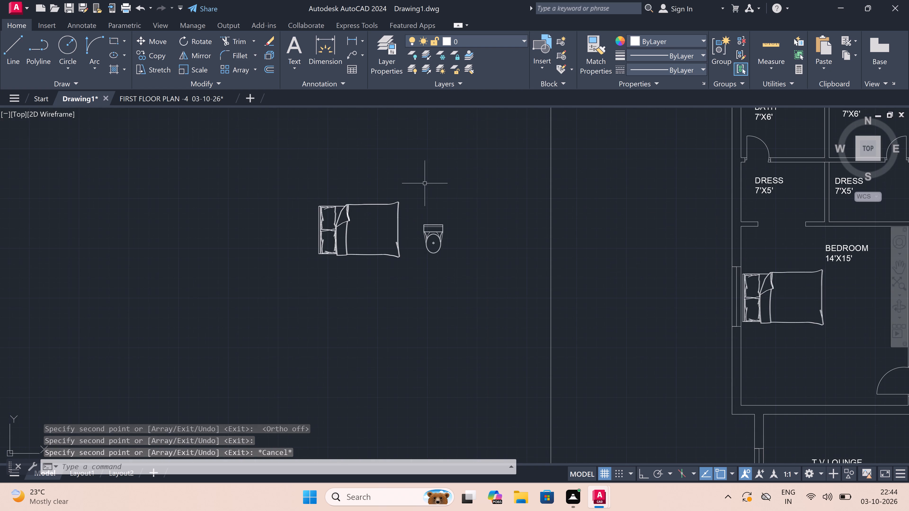
scroll(414, 187, up, 1)
click(414, 187)
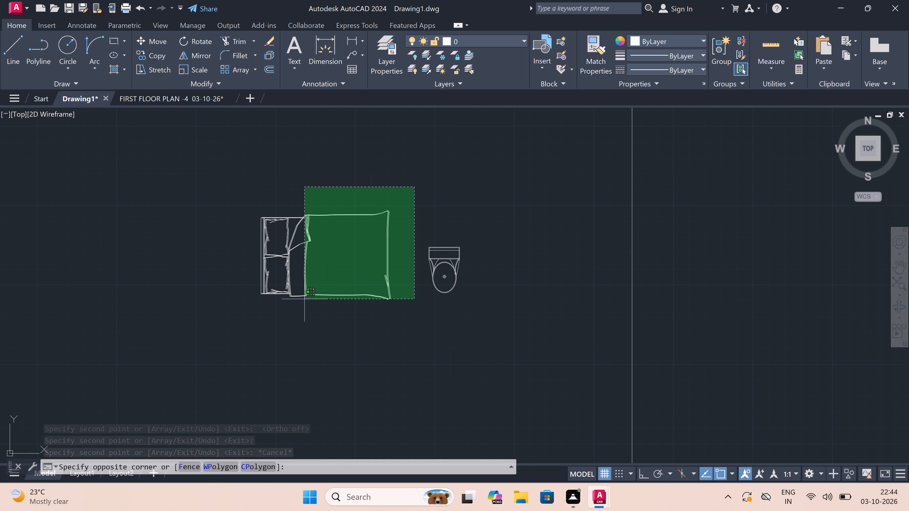
click(242, 309)
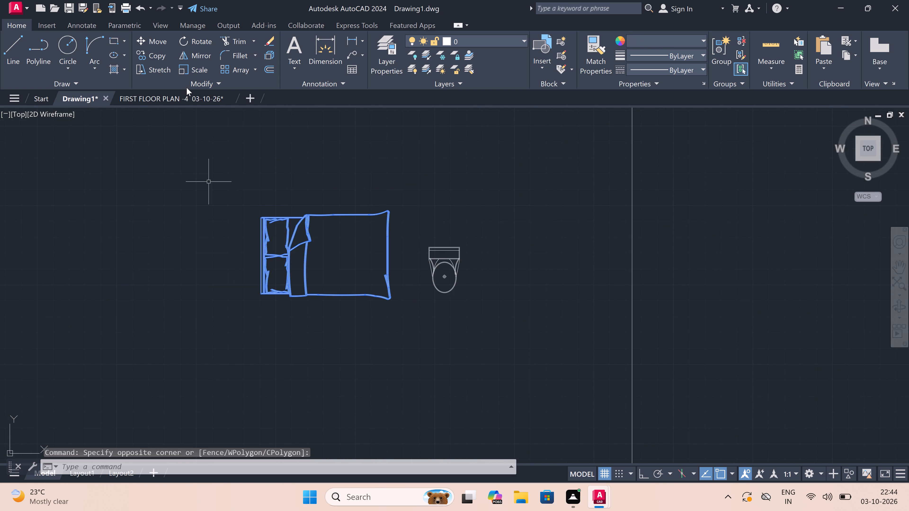
click(187, 46)
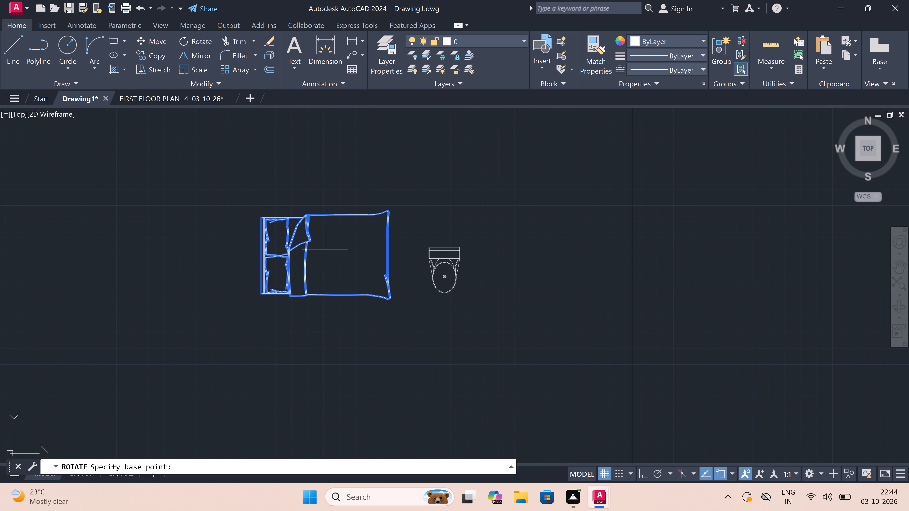
click(325, 250)
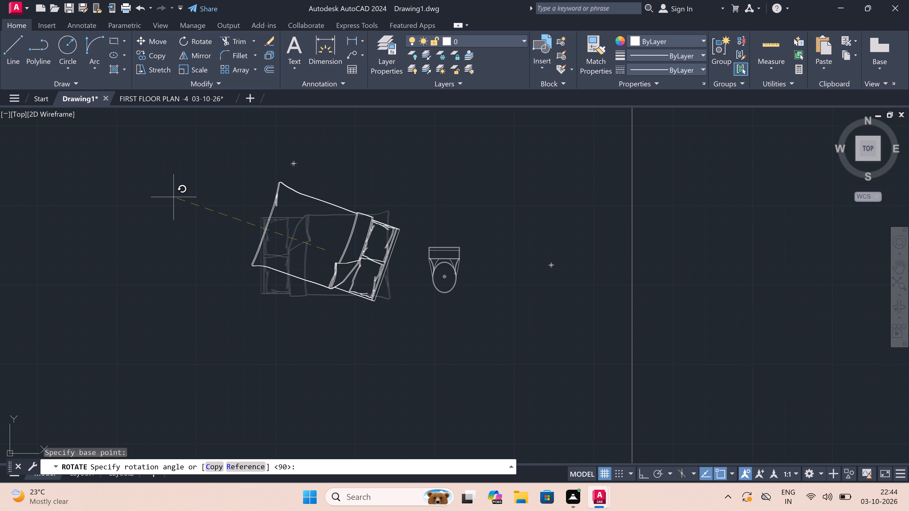
key(F8)
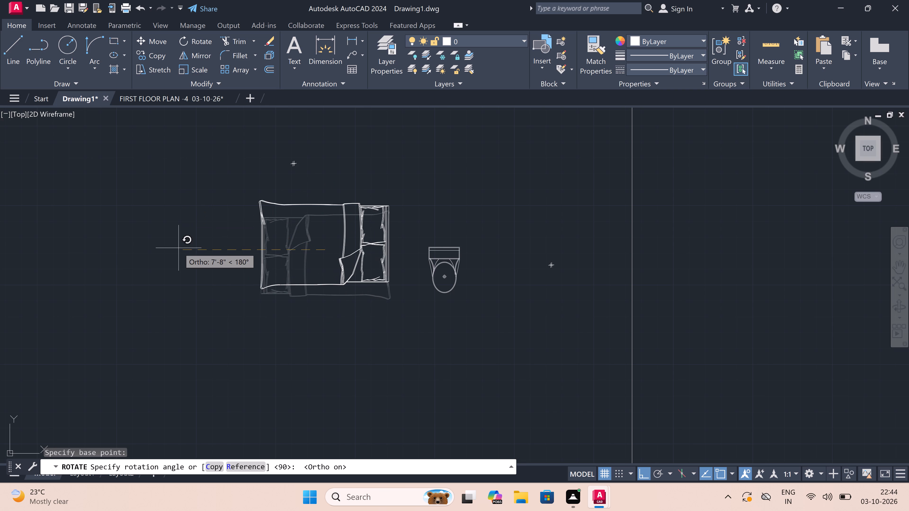
click(178, 248)
Copy the rotated bed from its headboard midpoint into the 12'.6"X15' bed room, headboard against the right-hand window wall.
click(414, 187)
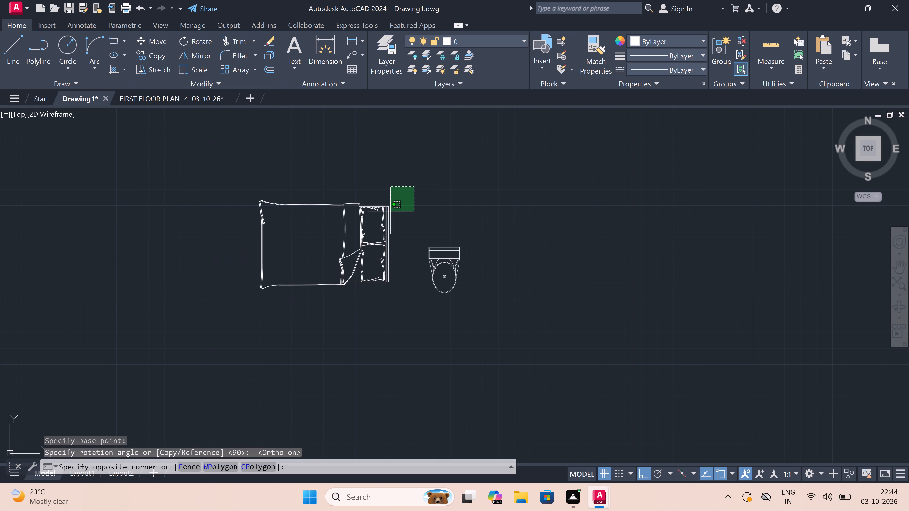
double_click(209, 331)
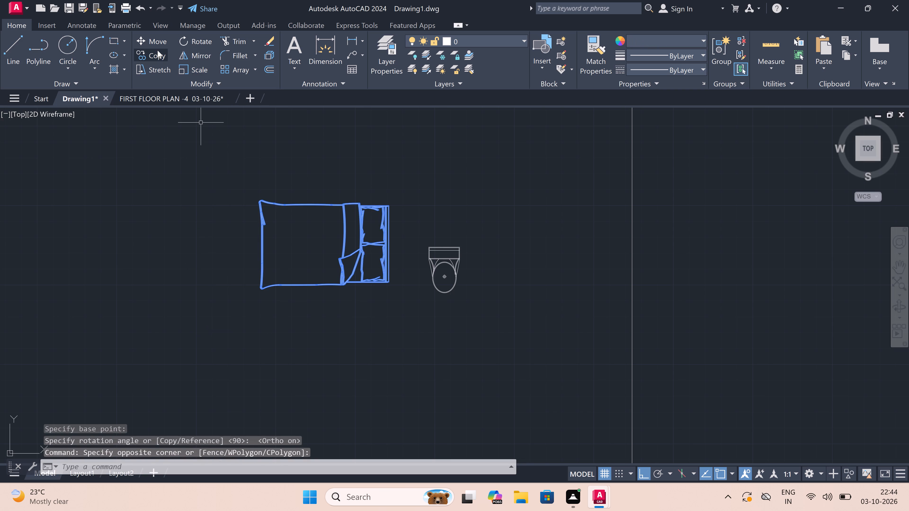
click(157, 53)
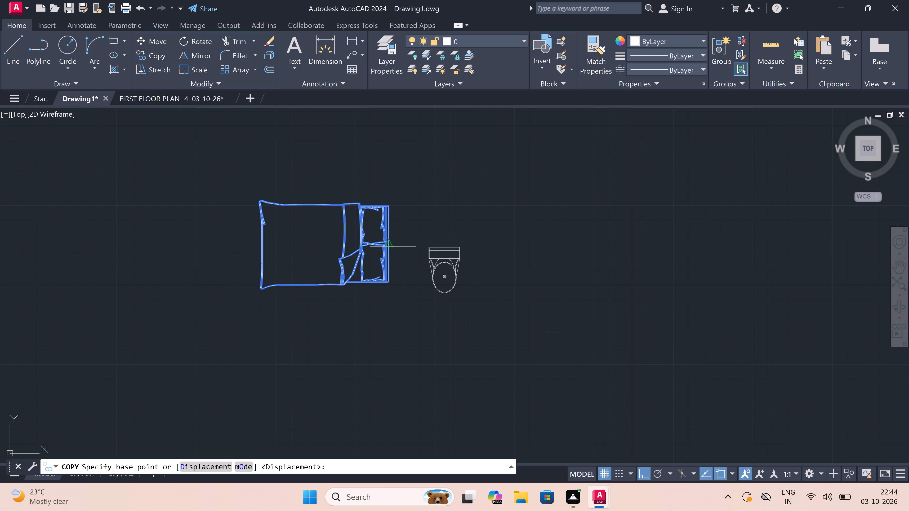
double_click(390, 245)
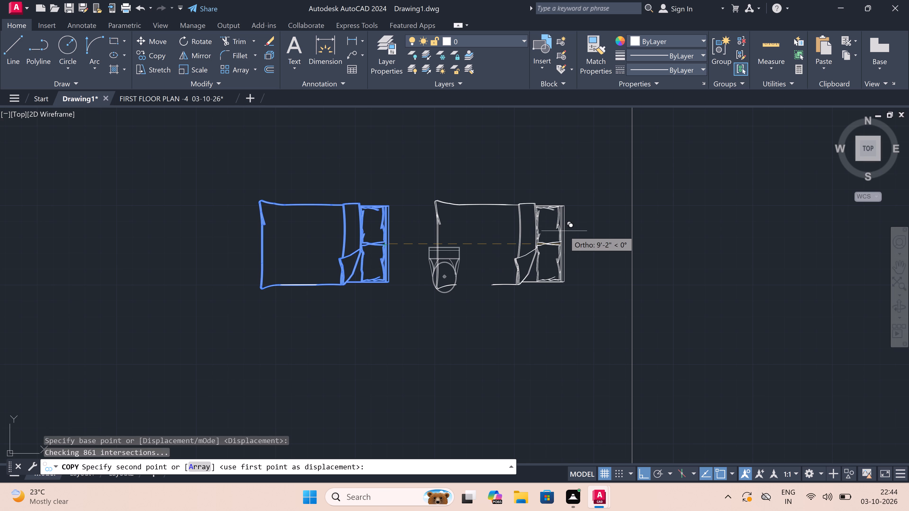
key(F8)
scroll(475, 247, down, 5)
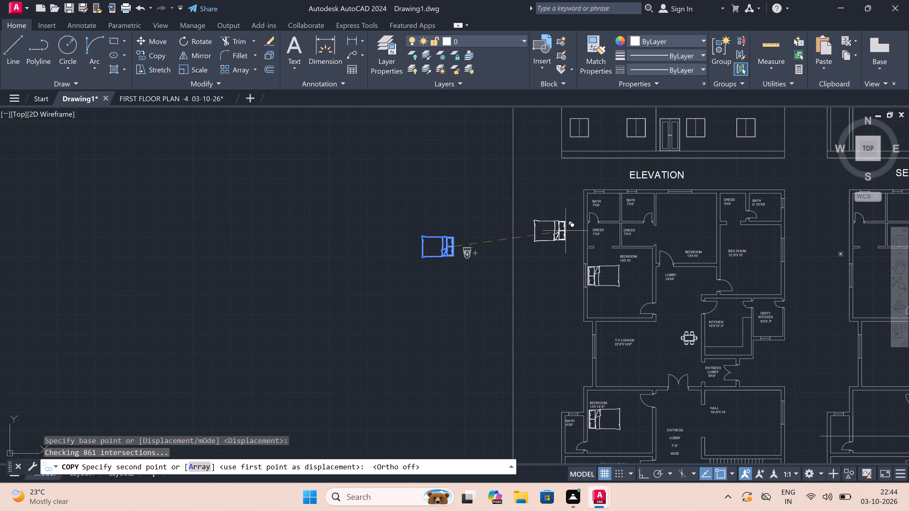
scroll(677, 218, down, 3)
scroll(731, 222, up, 4)
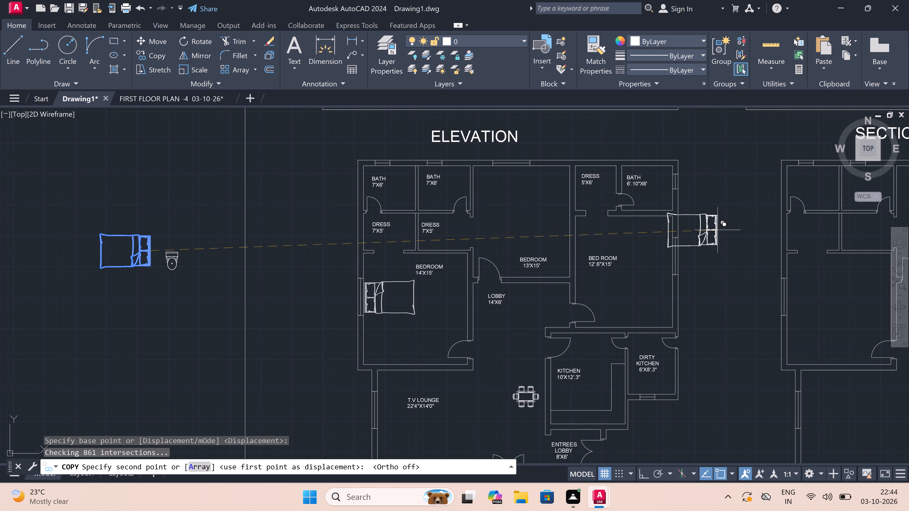
scroll(664, 247, up, 2)
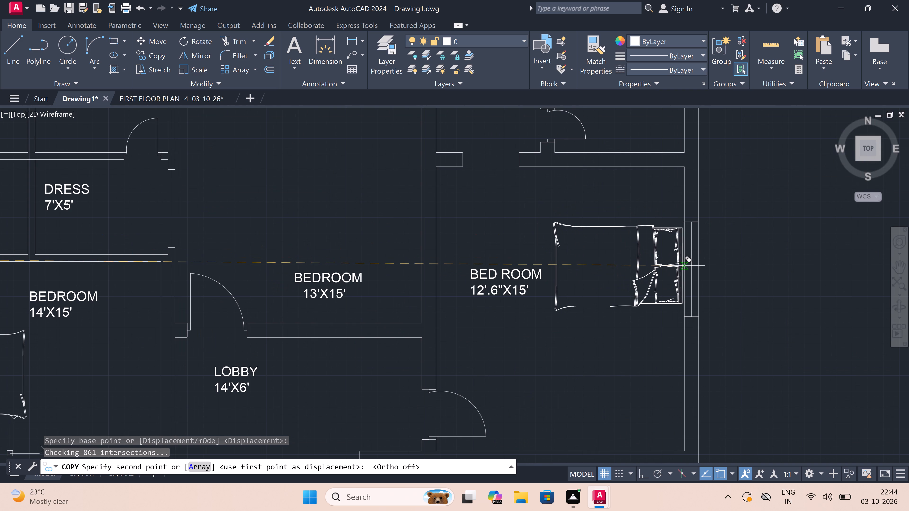
scroll(682, 266, up, 4)
double_click(683, 266)
scroll(592, 235, down, 11)
scroll(593, 288, down, 3)
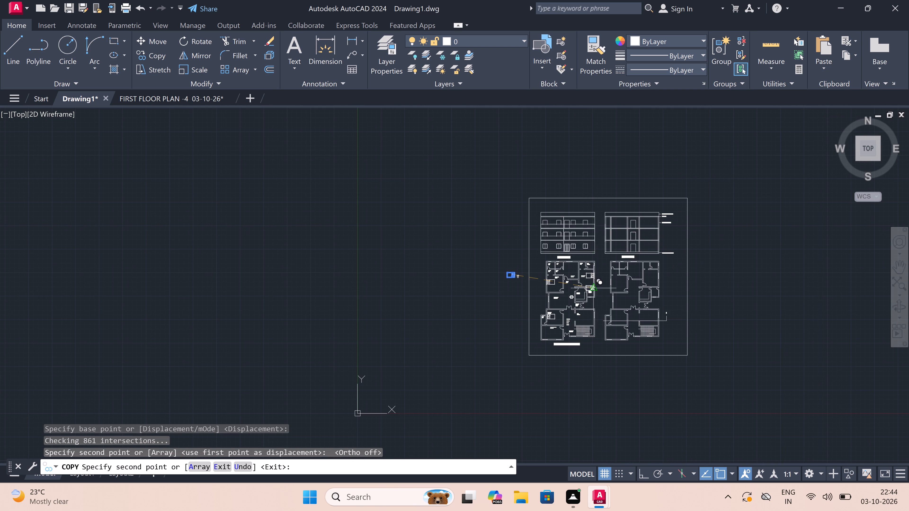
scroll(592, 314, up, 4)
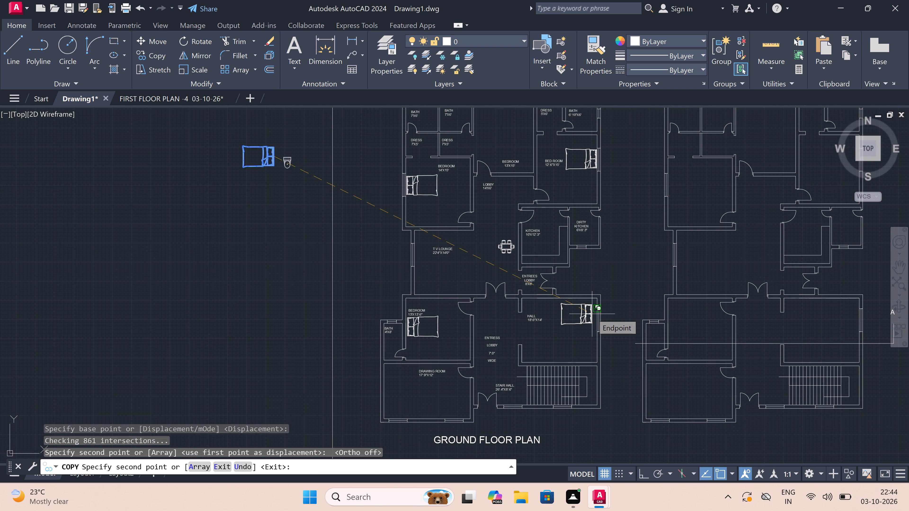
key(Escape)
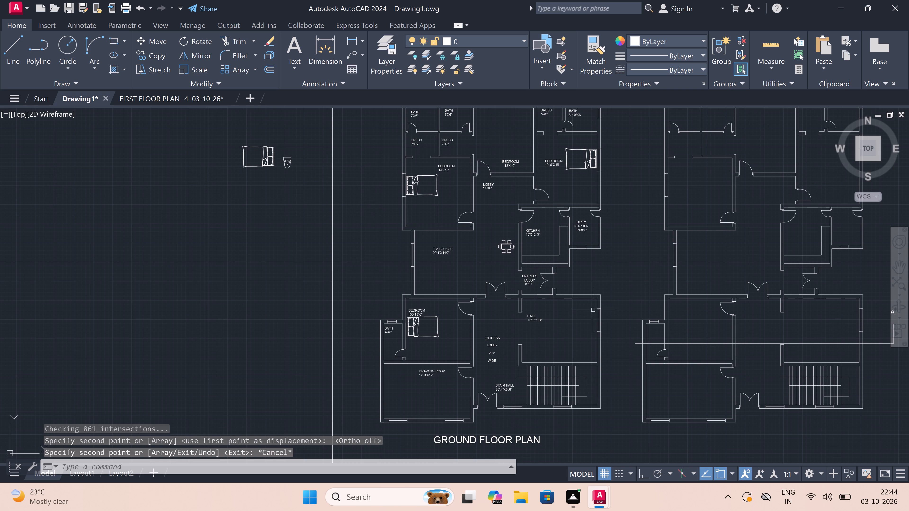
Move the BATH 7'X6' label of the ground floor's upper-left bathroom to the room's lower right, beside the door swing.
scroll(518, 260, down, 3)
scroll(506, 252, up, 3)
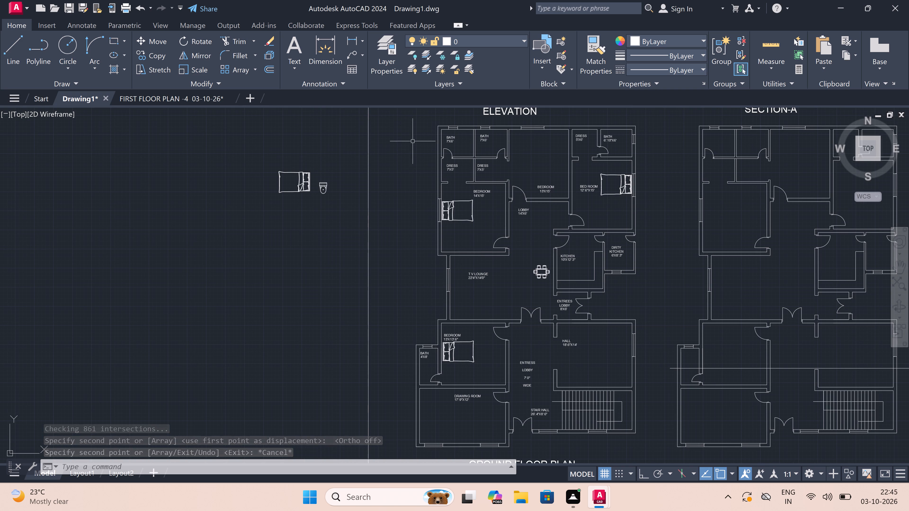
scroll(443, 121, up, 4)
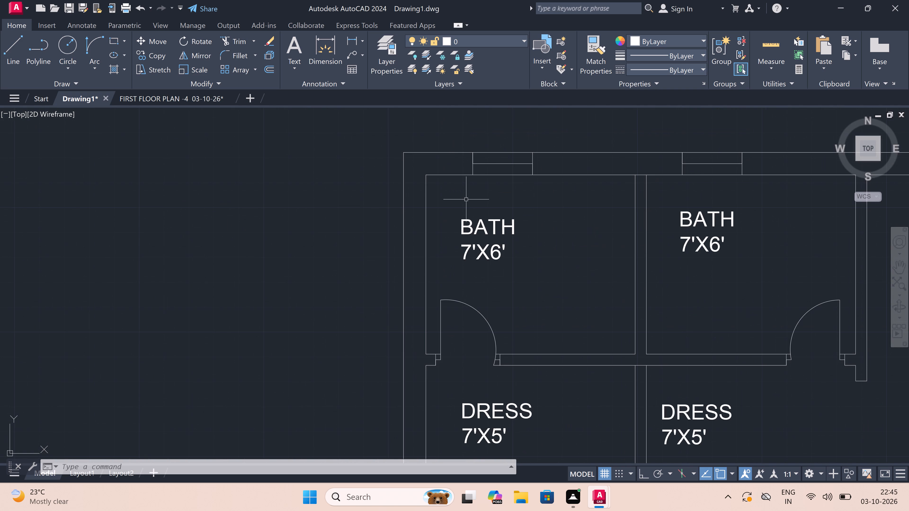
click(476, 233)
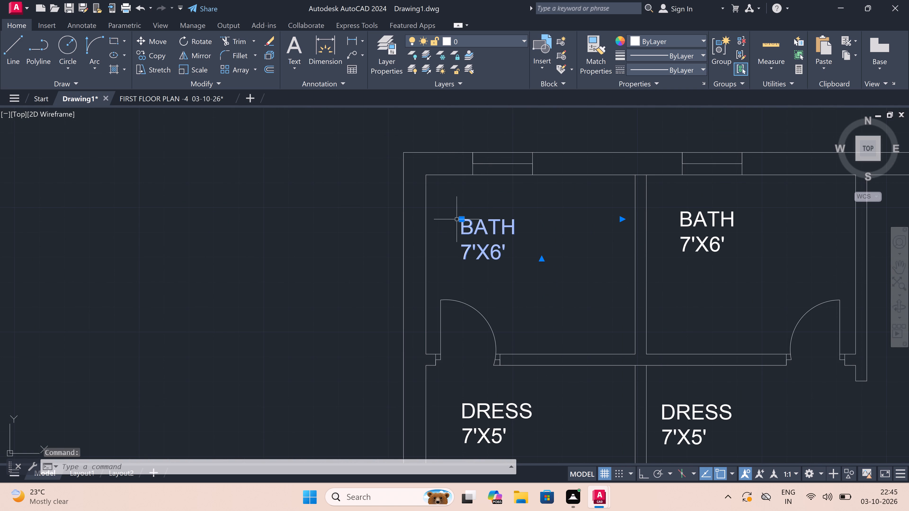
click(460, 218)
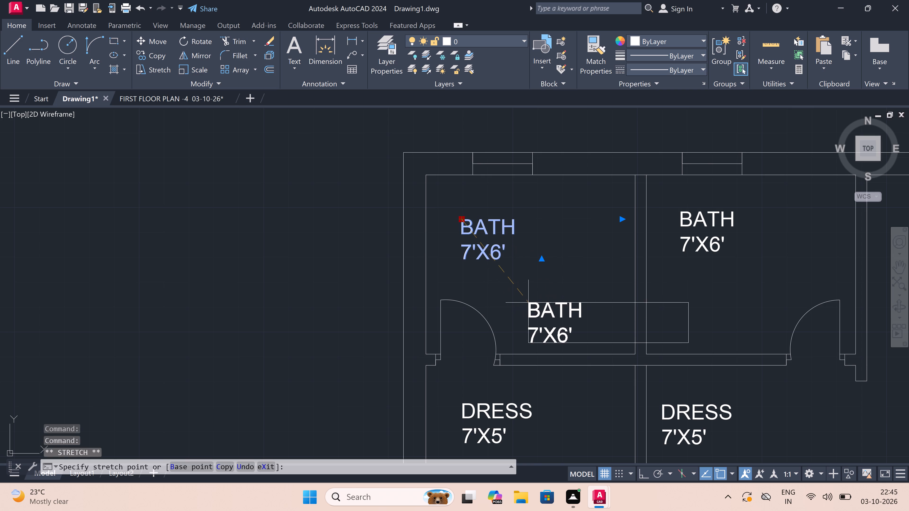
click(530, 298)
key(Escape)
scroll(500, 289, down, 2)
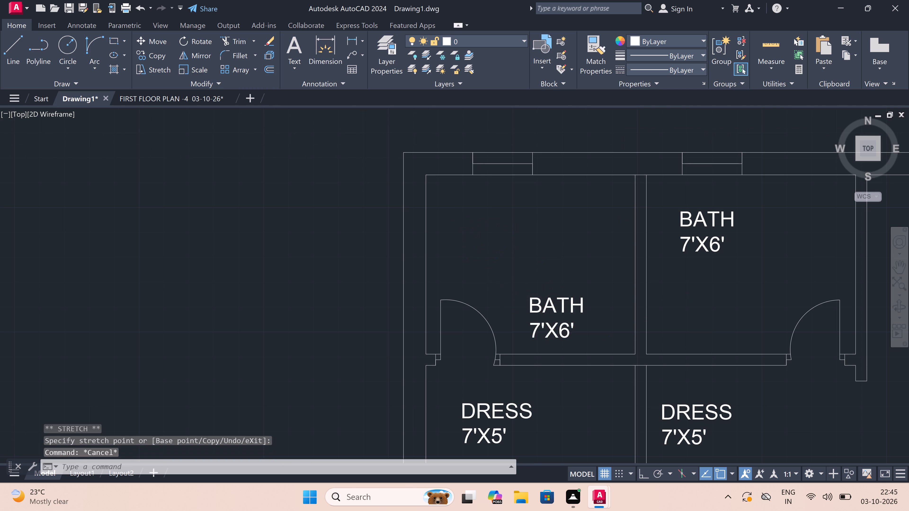
scroll(500, 289, down, 2)
scroll(561, 279, up, 1)
scroll(525, 275, up, 1)
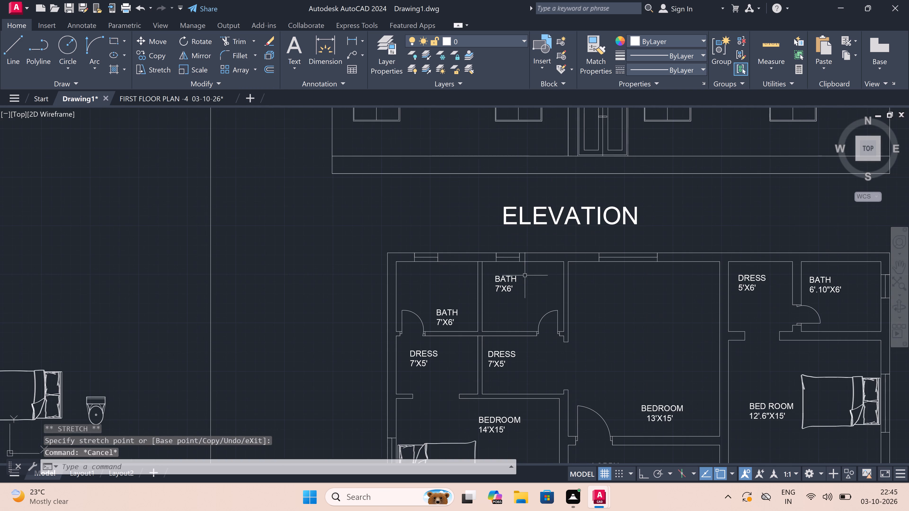
Move the BATH 7'X6' label of the ground floor's second upper bathroom straight down, level with the door swing.
click(498, 279)
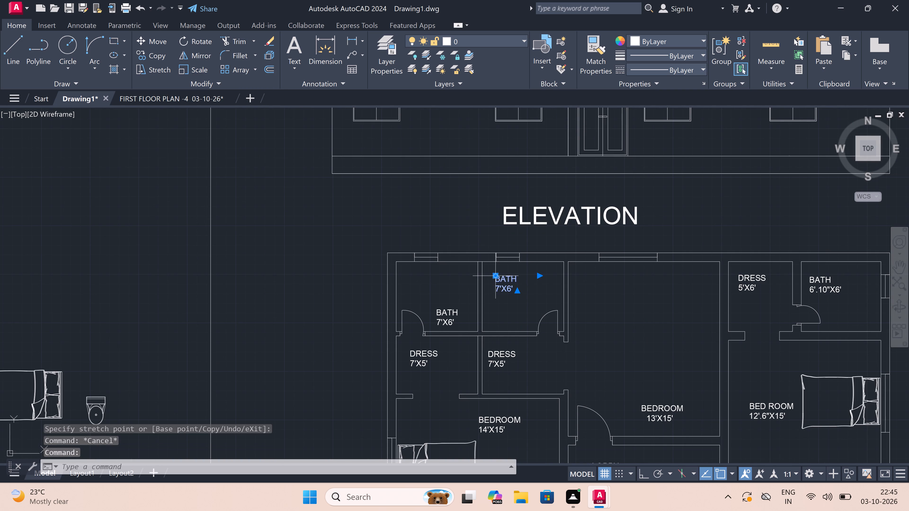
double_click(497, 276)
click(498, 305)
key(Escape)
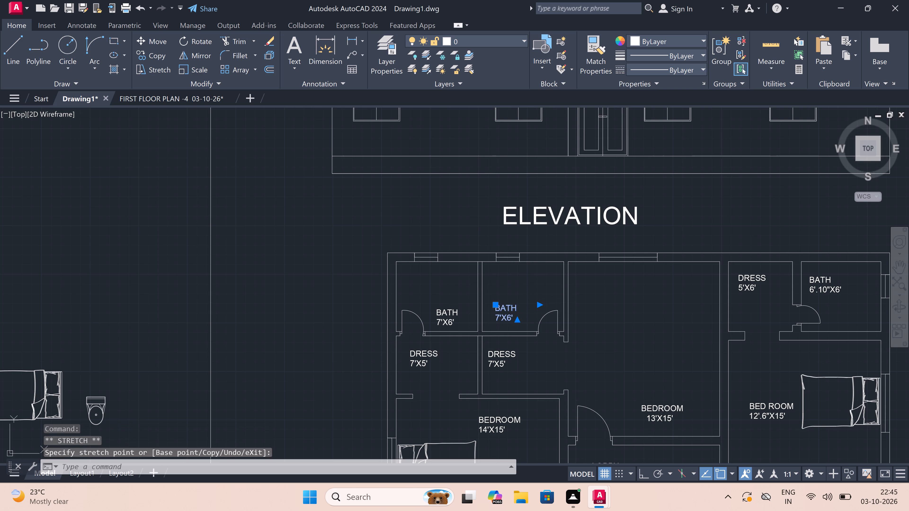
Copy the toilet outside the sheet border, from its tank's back midpoint, into both 7'X6' bathrooms, against the wall below each window.
scroll(492, 278, down, 3)
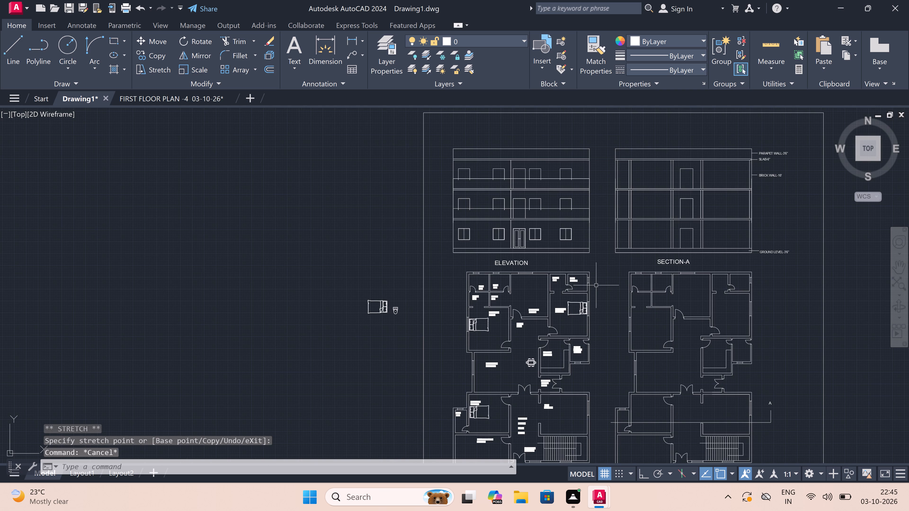
scroll(597, 285, up, 2)
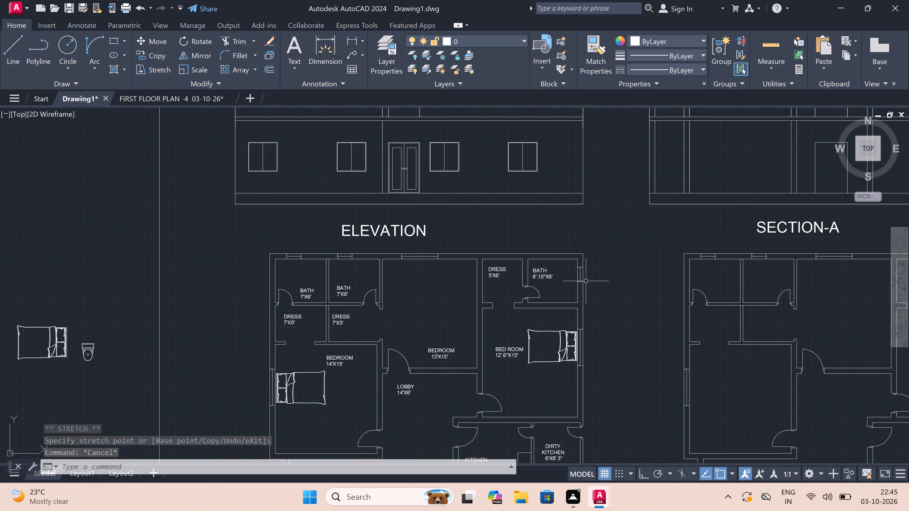
scroll(535, 272, up, 2)
scroll(535, 272, down, 2)
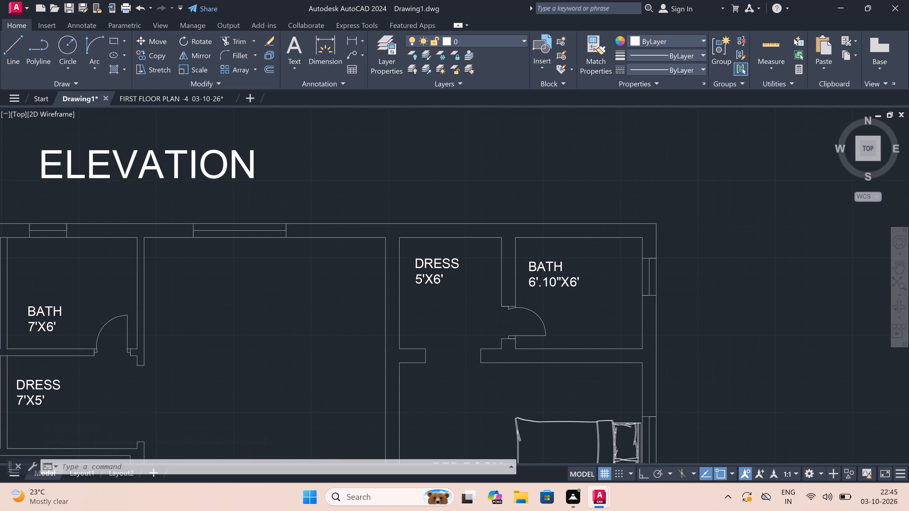
scroll(535, 272, down, 1)
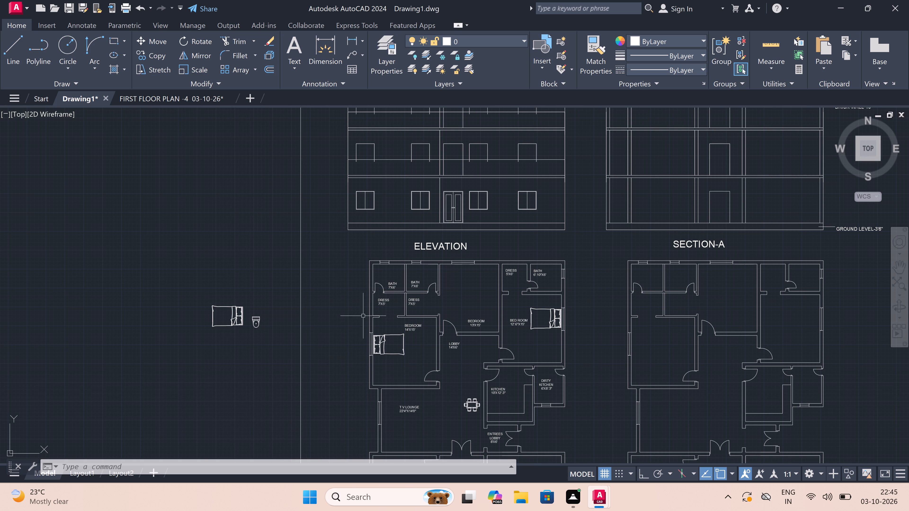
scroll(272, 345, up, 2)
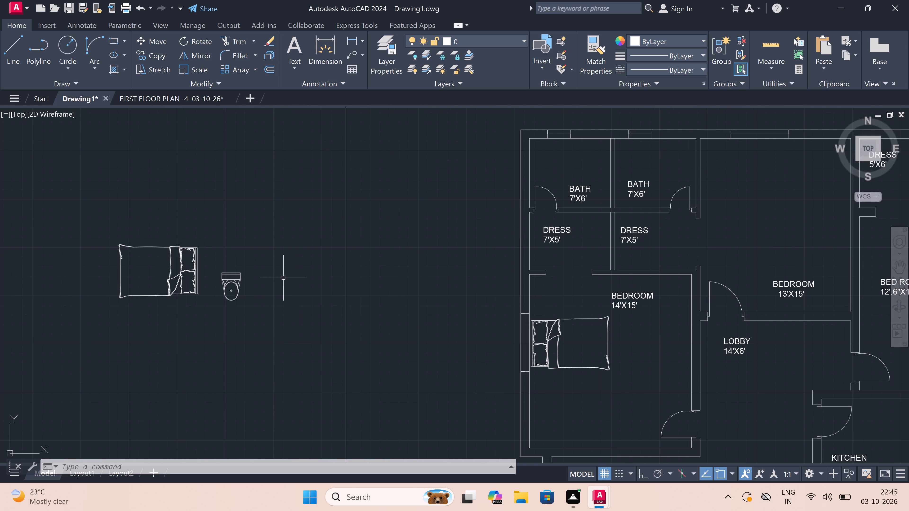
double_click(249, 265)
scroll(227, 299, up, 3)
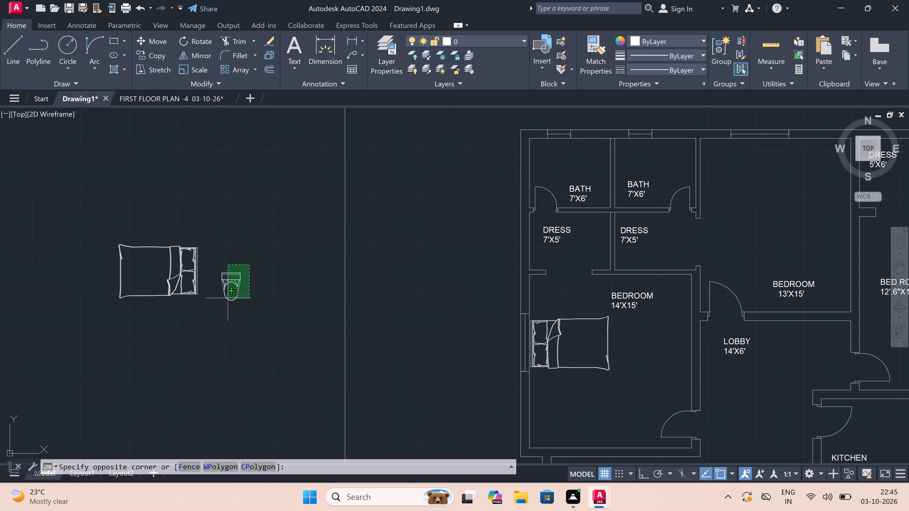
double_click(168, 340)
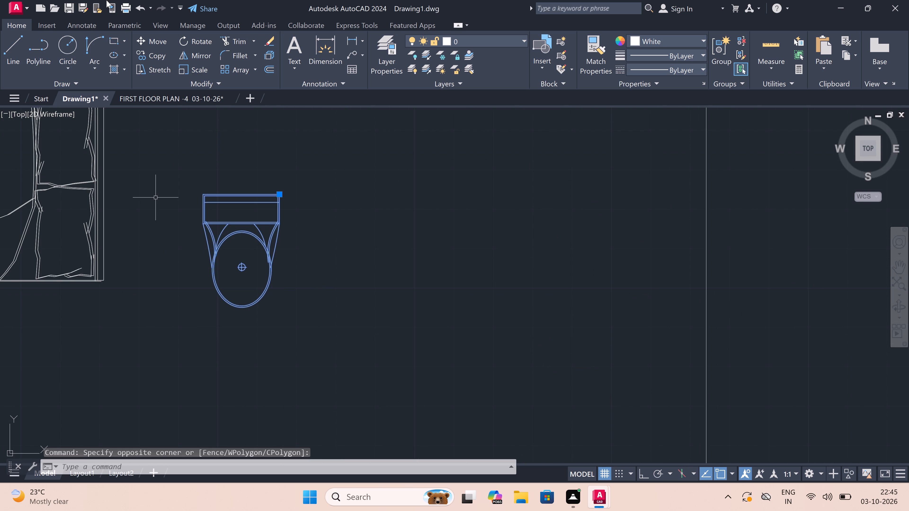
click(152, 51)
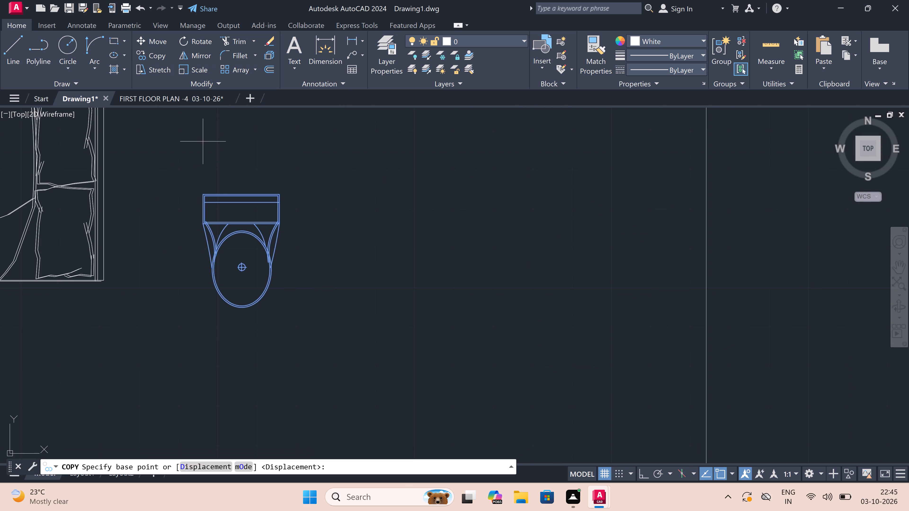
click(241, 194)
scroll(435, 171, down, 5)
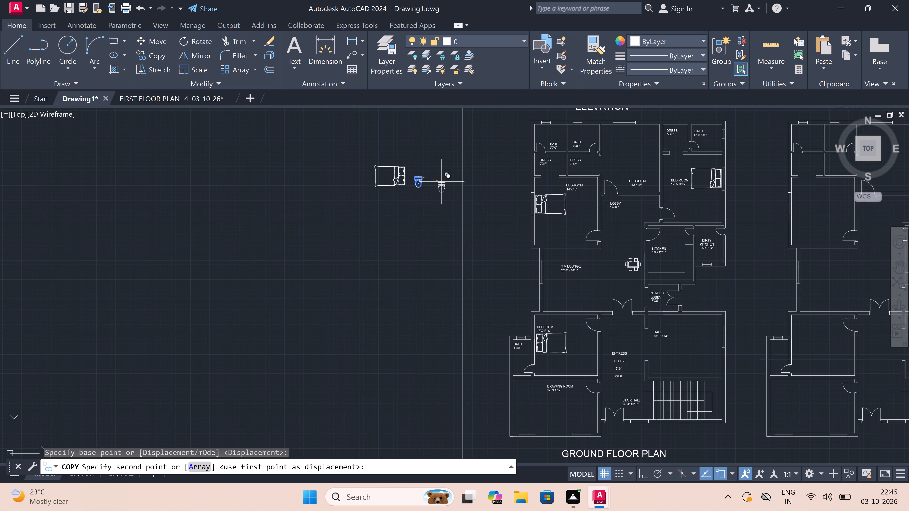
scroll(458, 204, down, 3)
scroll(486, 168, up, 5)
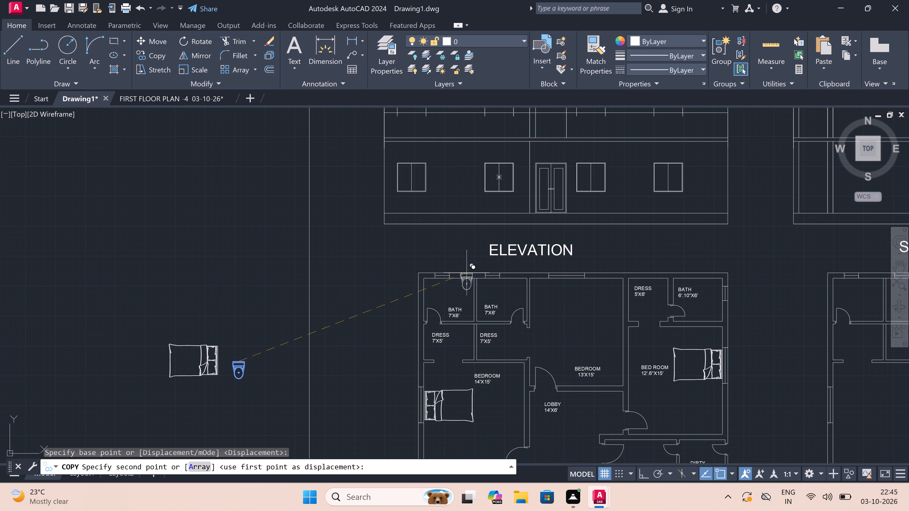
scroll(442, 288, up, 4)
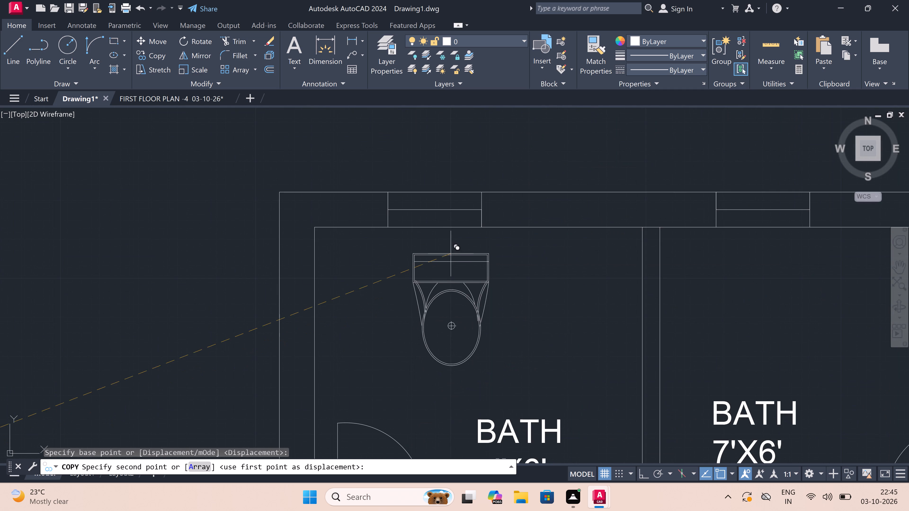
scroll(455, 232, up, 3)
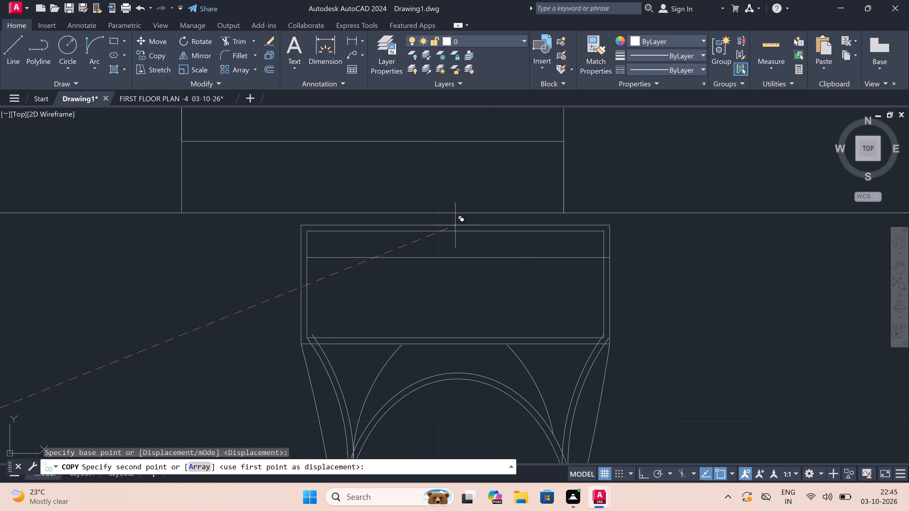
click(456, 218)
scroll(456, 218, down, 5)
scroll(569, 216, up, 4)
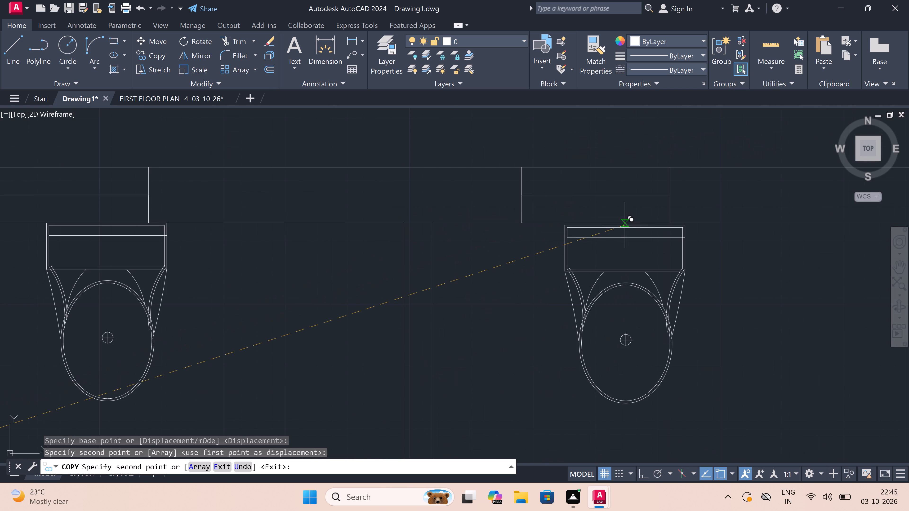
double_click(624, 225)
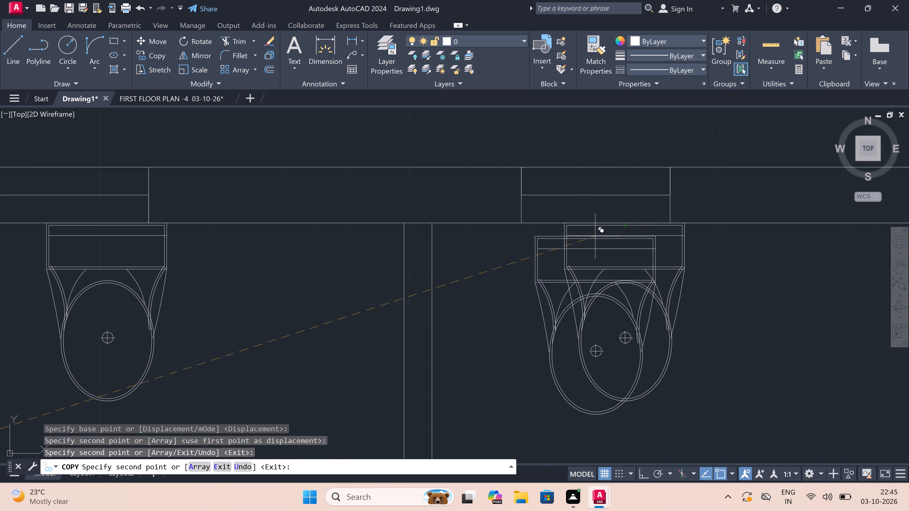
Place another copy of the toilet in the 4'X8' bath, with its tank against the wall below the window.
scroll(488, 244, down, 7)
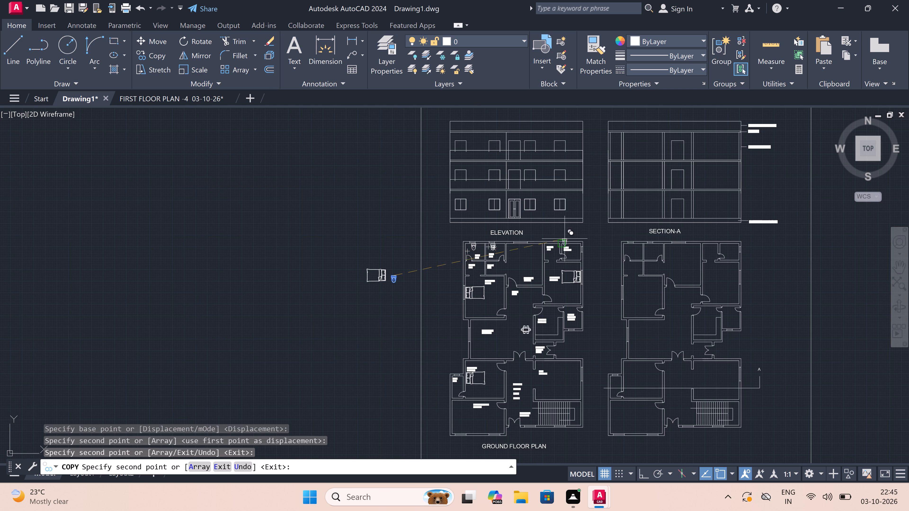
scroll(509, 345, down, 1)
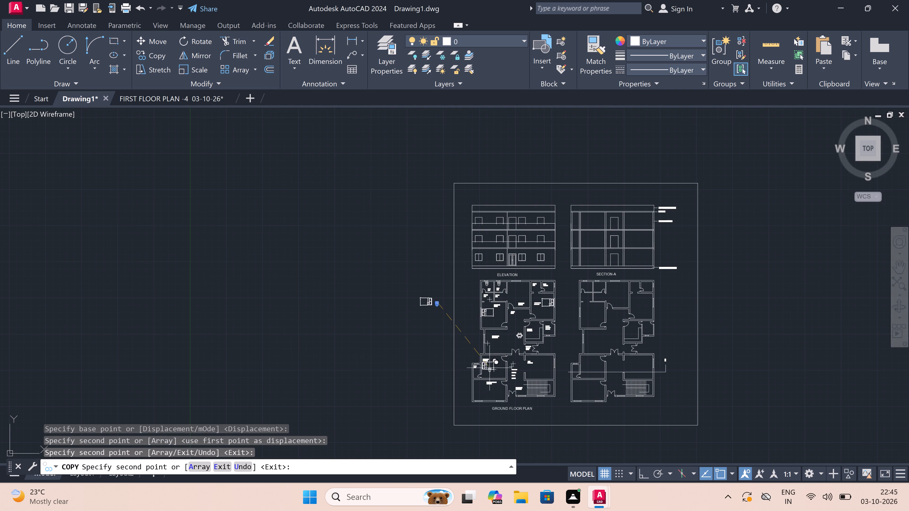
scroll(481, 374, up, 5)
scroll(432, 322, up, 4)
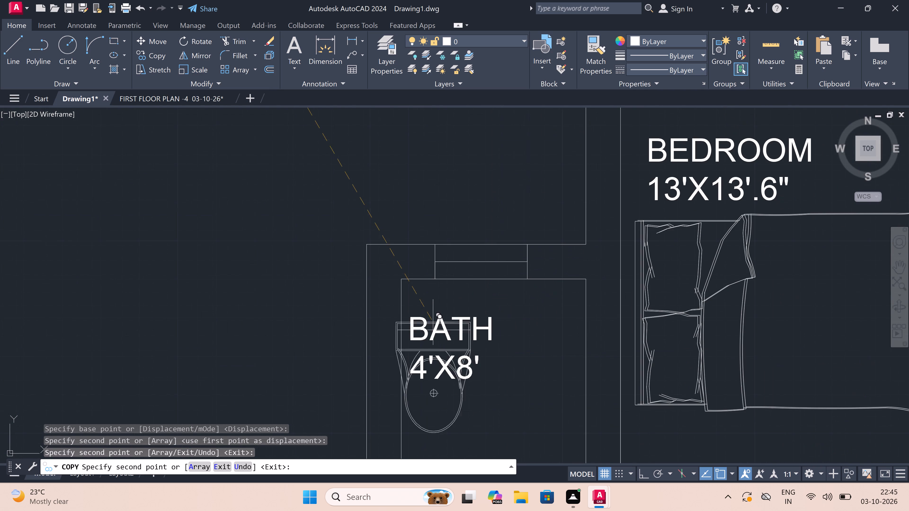
click(490, 281)
scroll(493, 250, down, 5)
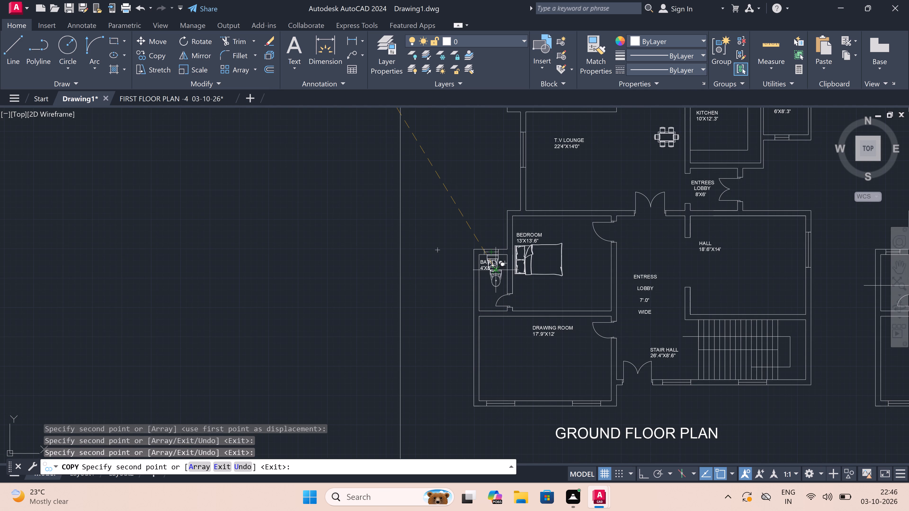
key(Escape)
Move the BATH 4'X8' label down to the clear space below the toilet.
scroll(495, 269, up, 3)
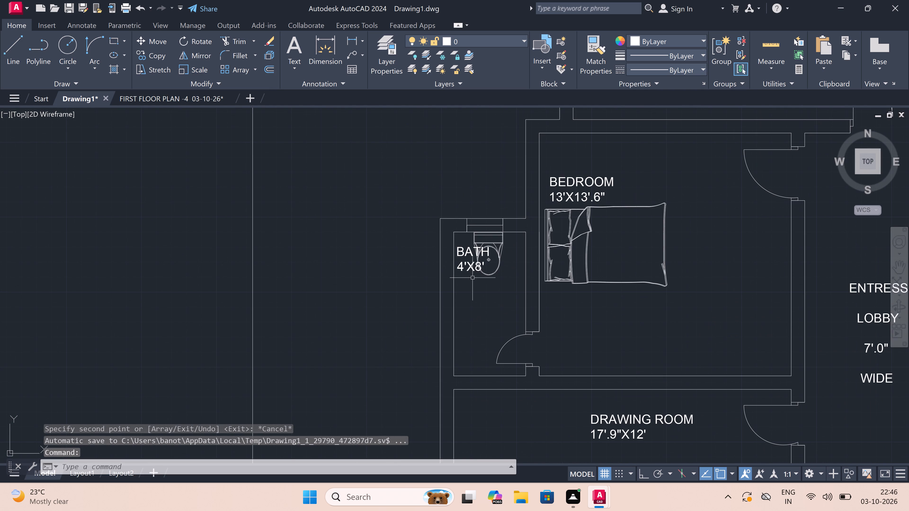
double_click(464, 269)
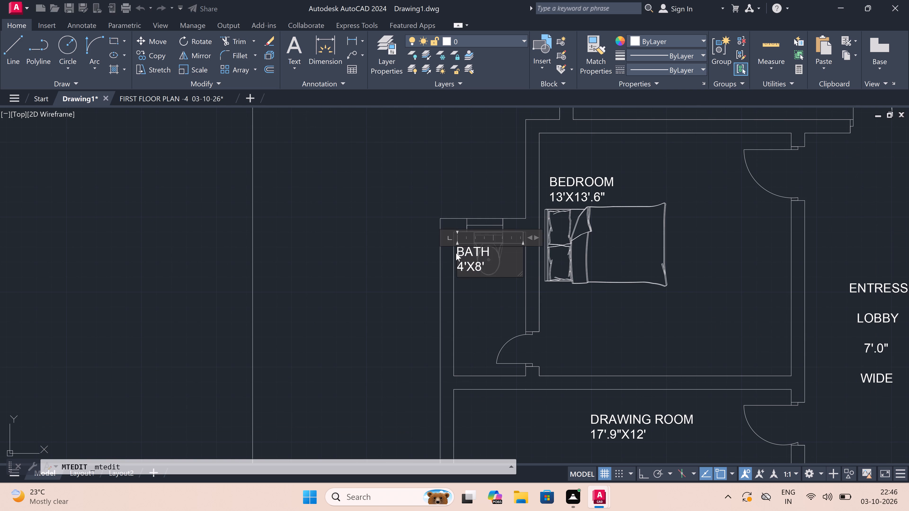
scroll(456, 262, up, 4)
click(450, 275)
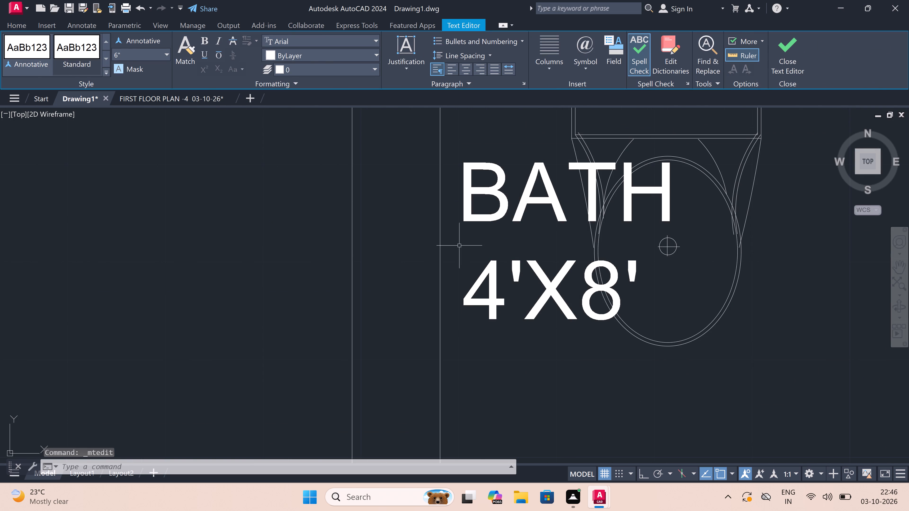
click(468, 210)
click(457, 172)
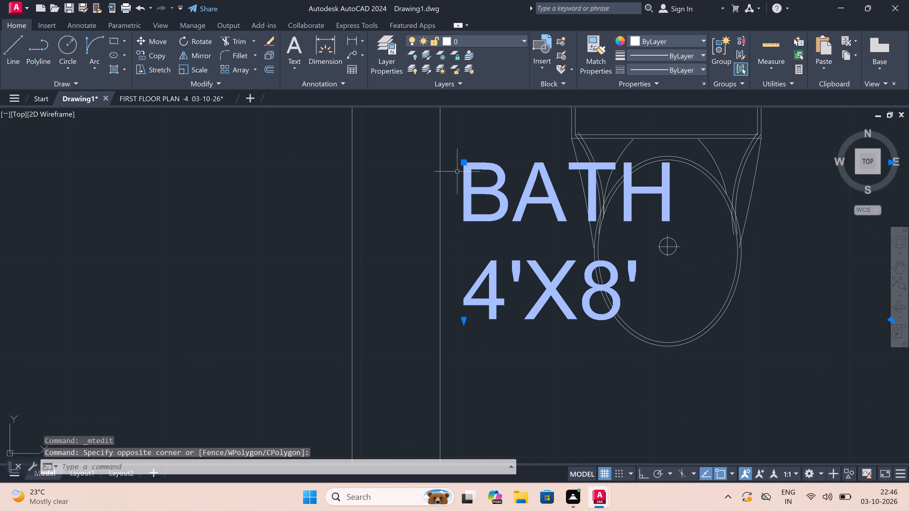
double_click(461, 162)
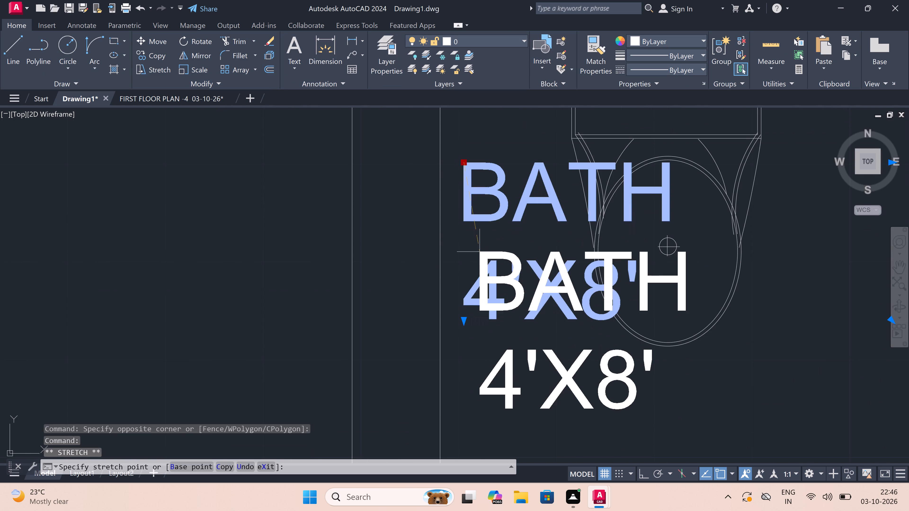
scroll(483, 258, down, 4)
scroll(491, 287, up, 3)
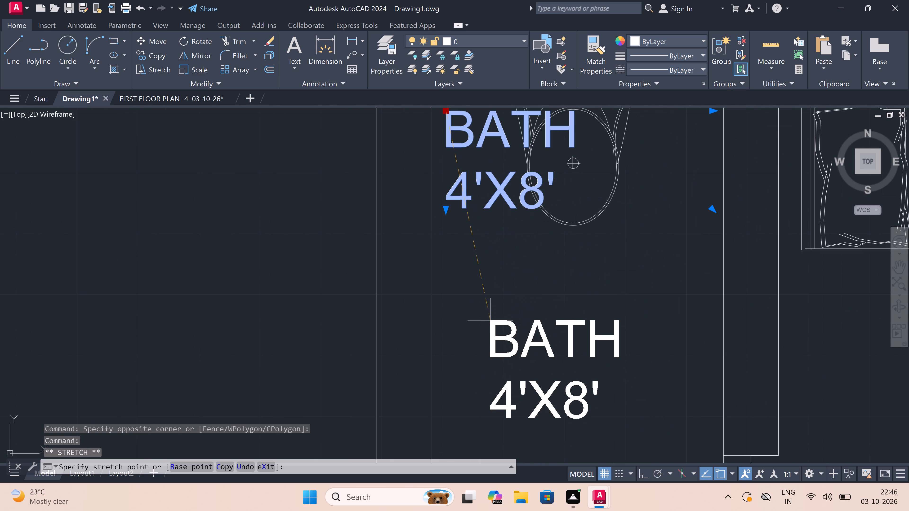
click(490, 320)
key(Escape)
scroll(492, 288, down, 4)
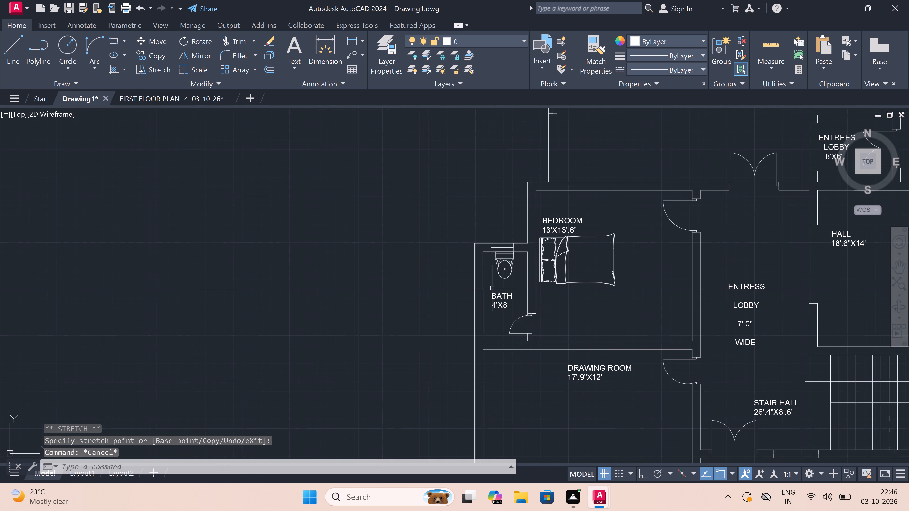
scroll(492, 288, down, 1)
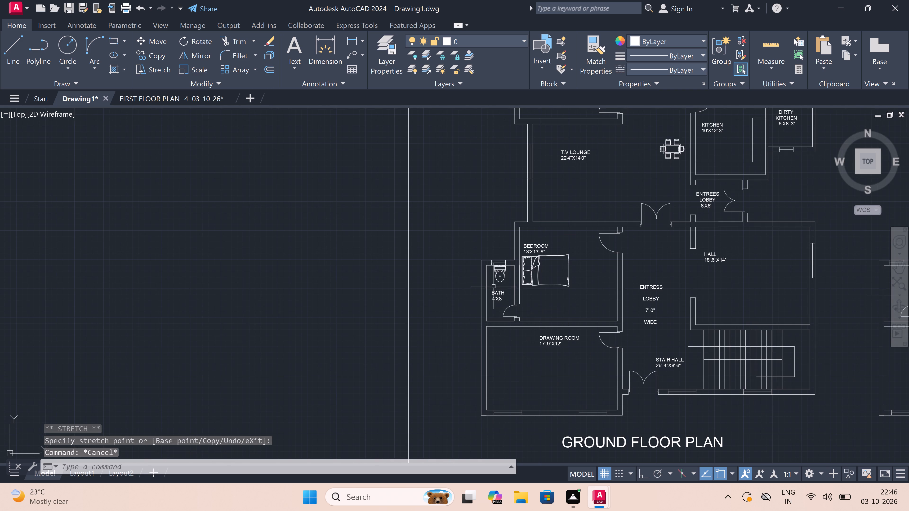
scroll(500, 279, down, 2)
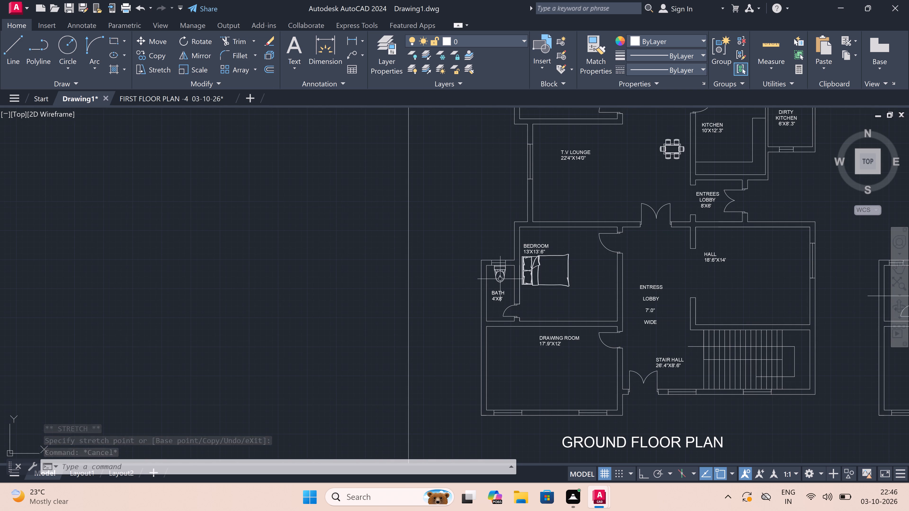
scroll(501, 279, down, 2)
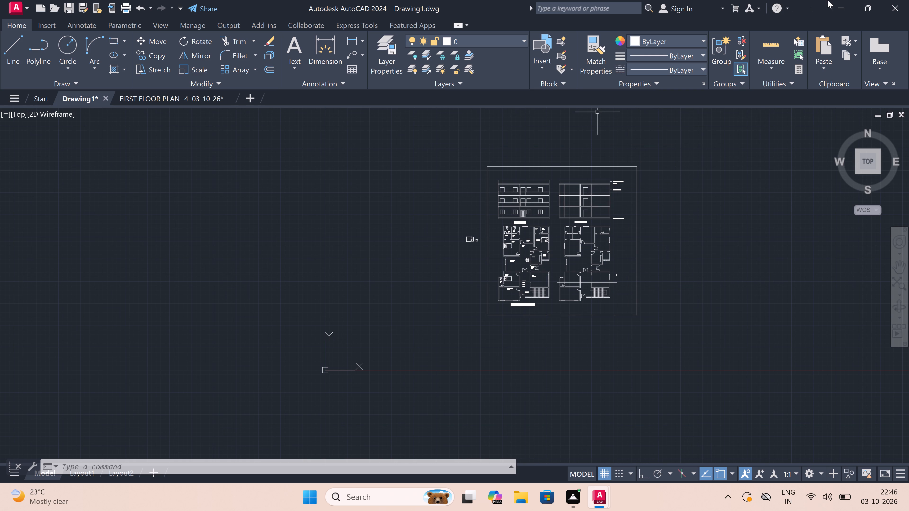
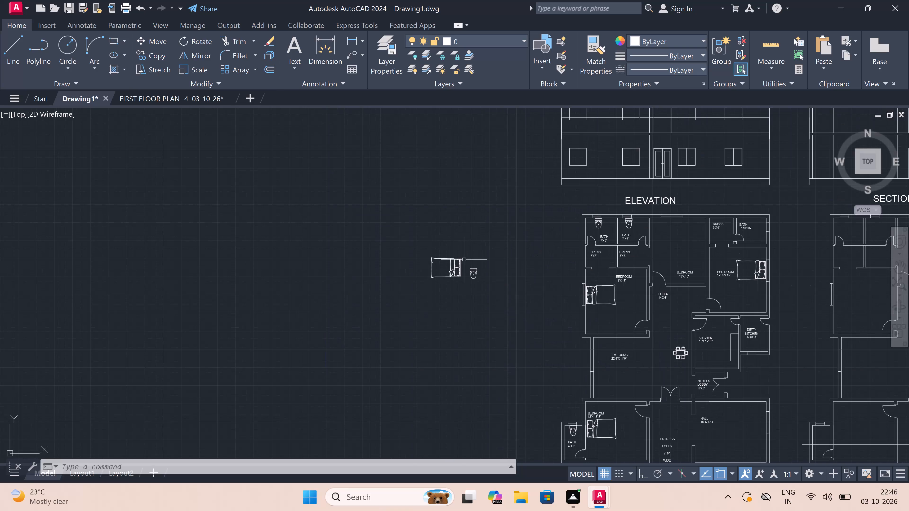
Delete the loose bed lying outside the sheet border, beside the spare toilet.
scroll(473, 278, up, 4)
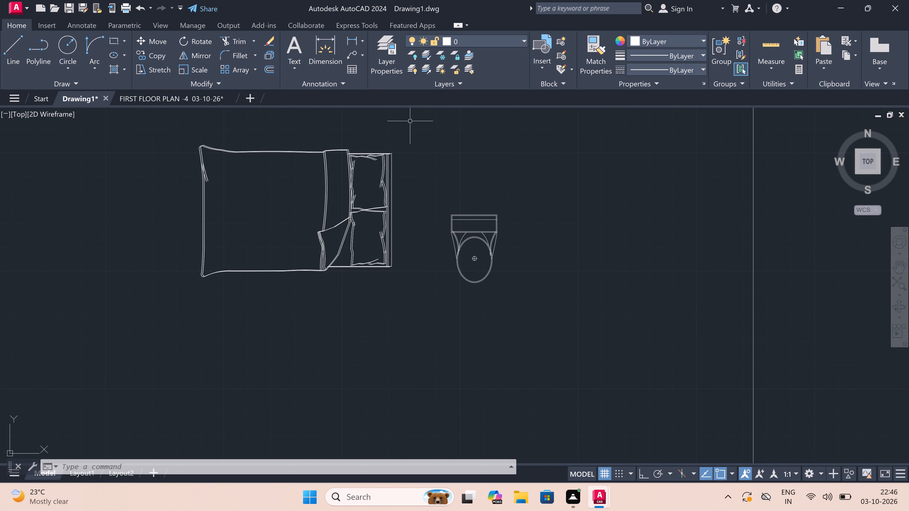
drag(410, 122, 408, 126)
triple_click(173, 328)
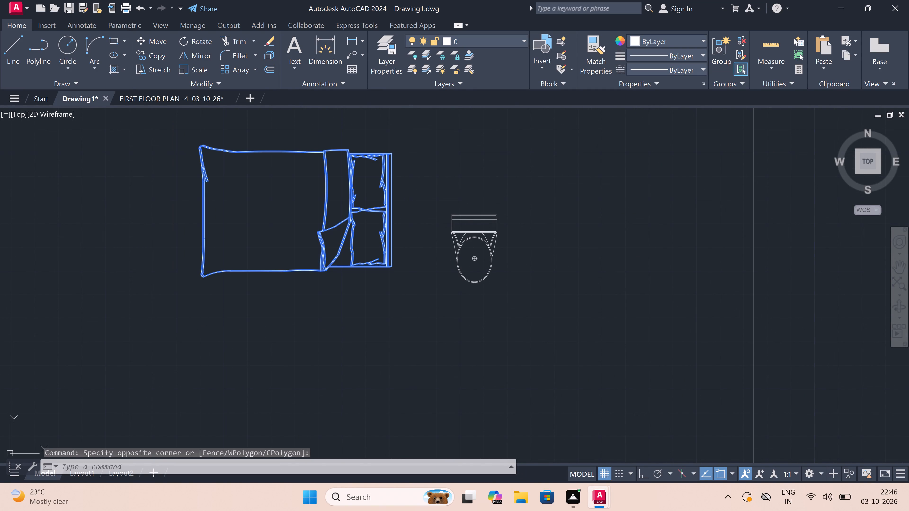
key(Delete)
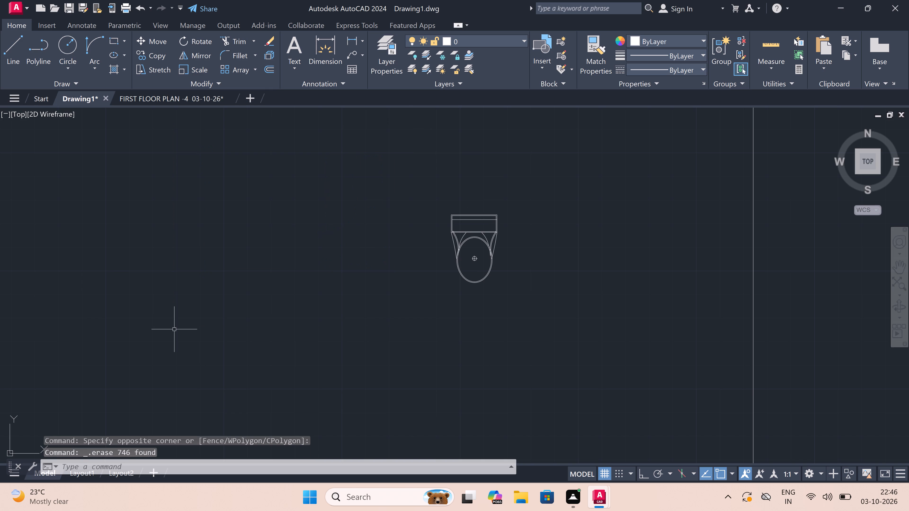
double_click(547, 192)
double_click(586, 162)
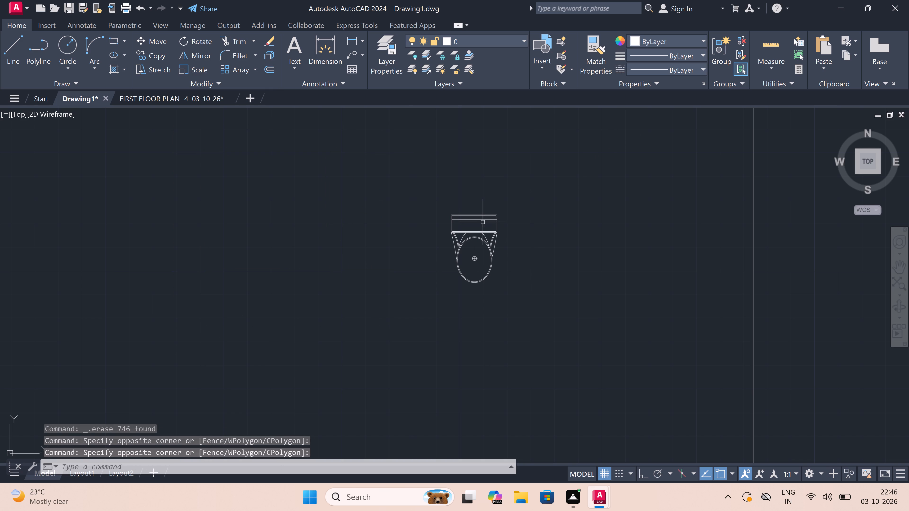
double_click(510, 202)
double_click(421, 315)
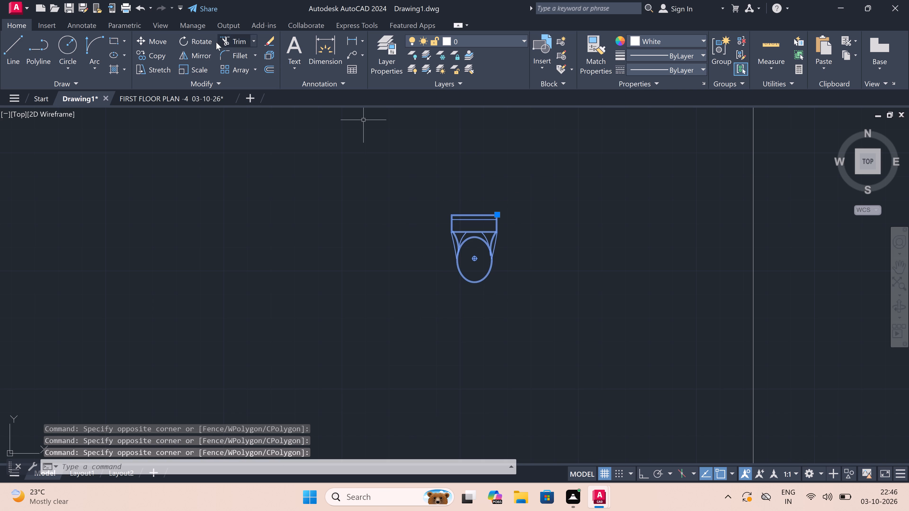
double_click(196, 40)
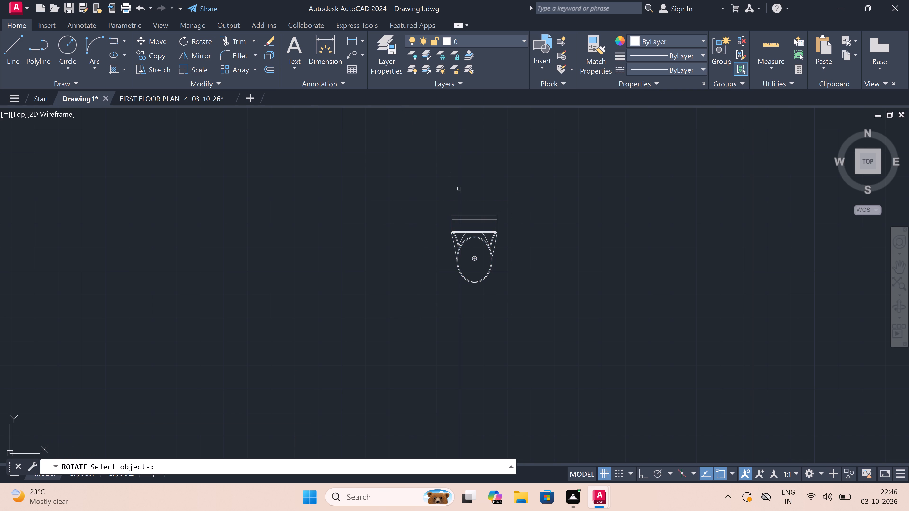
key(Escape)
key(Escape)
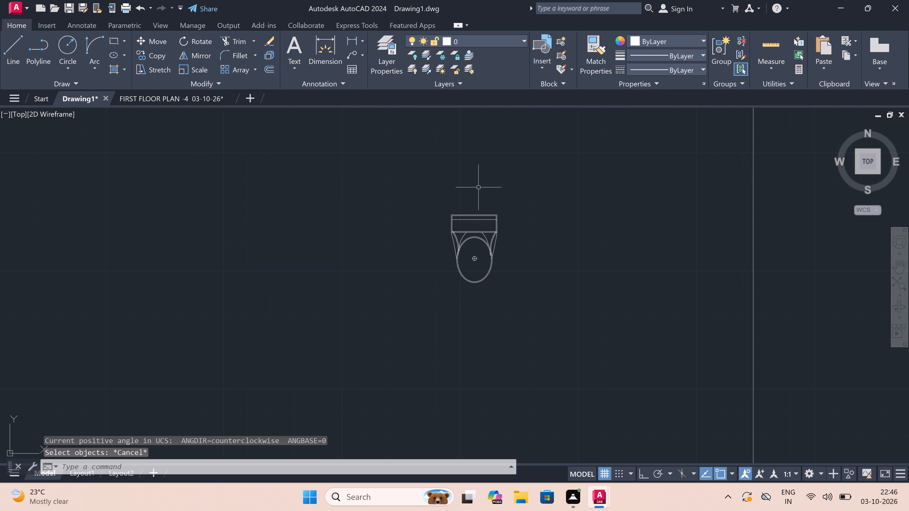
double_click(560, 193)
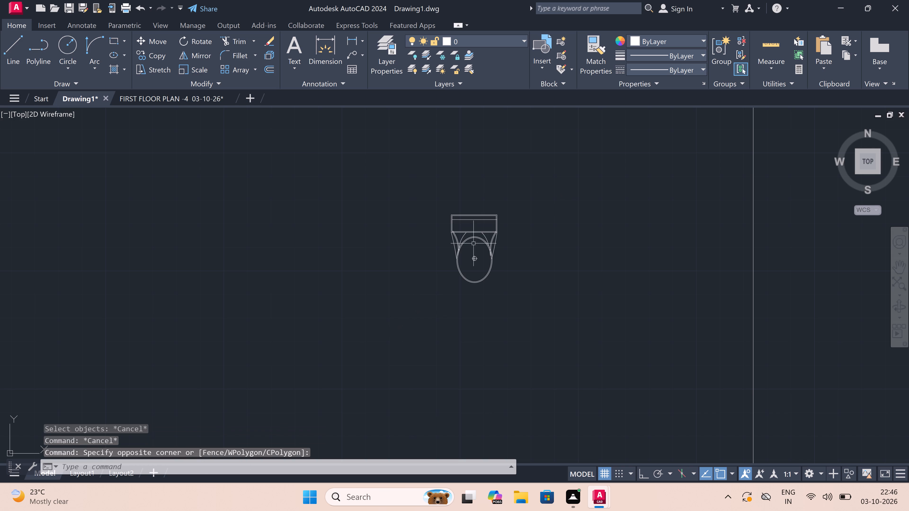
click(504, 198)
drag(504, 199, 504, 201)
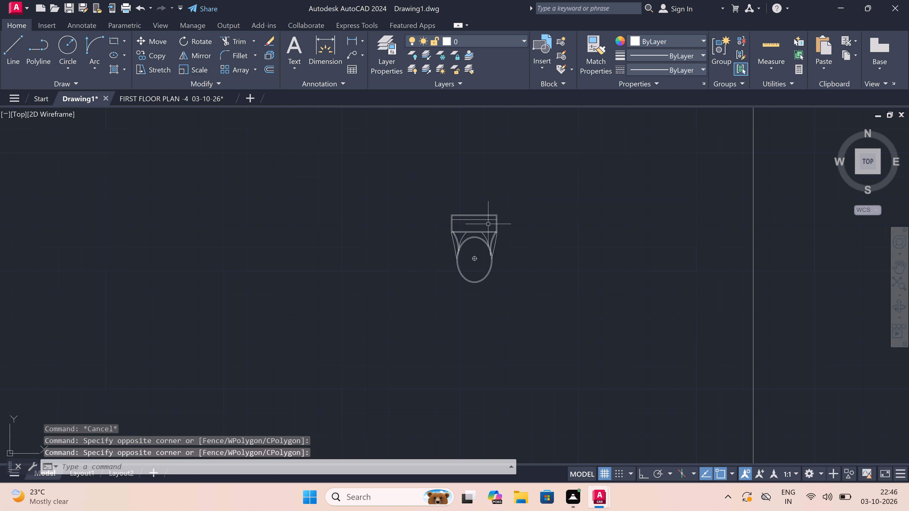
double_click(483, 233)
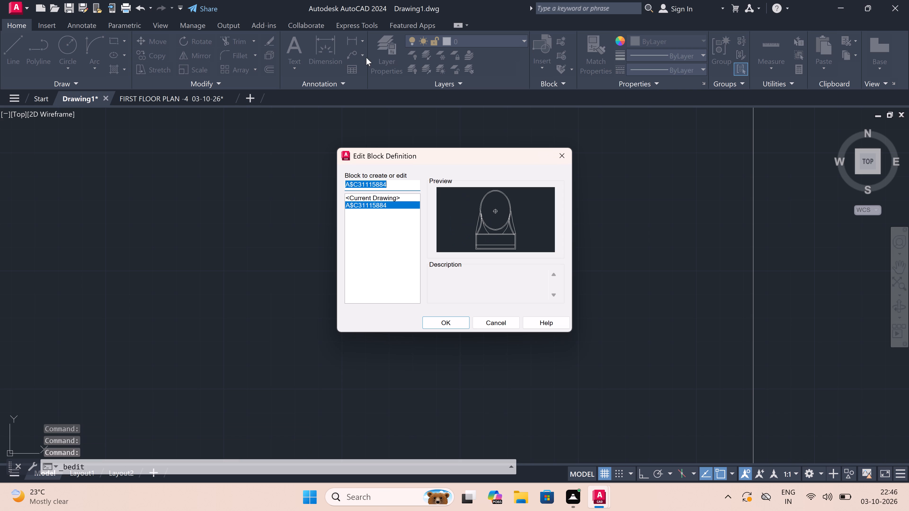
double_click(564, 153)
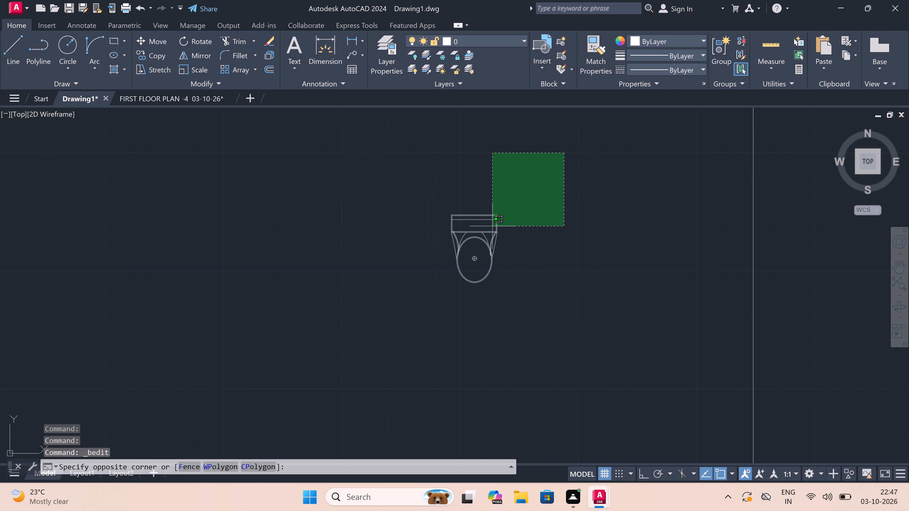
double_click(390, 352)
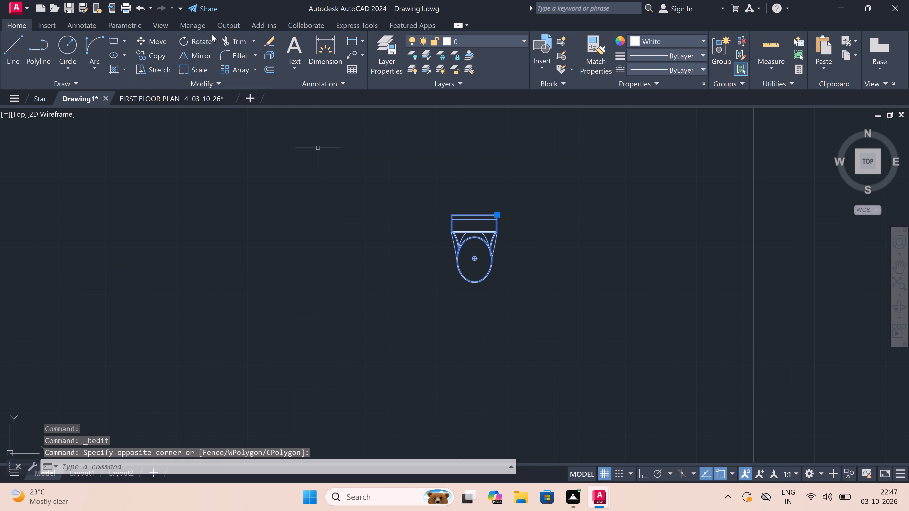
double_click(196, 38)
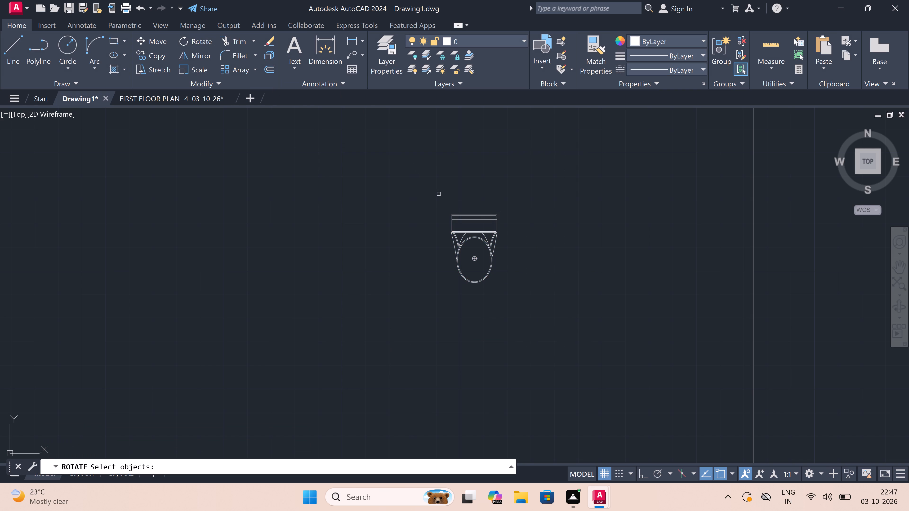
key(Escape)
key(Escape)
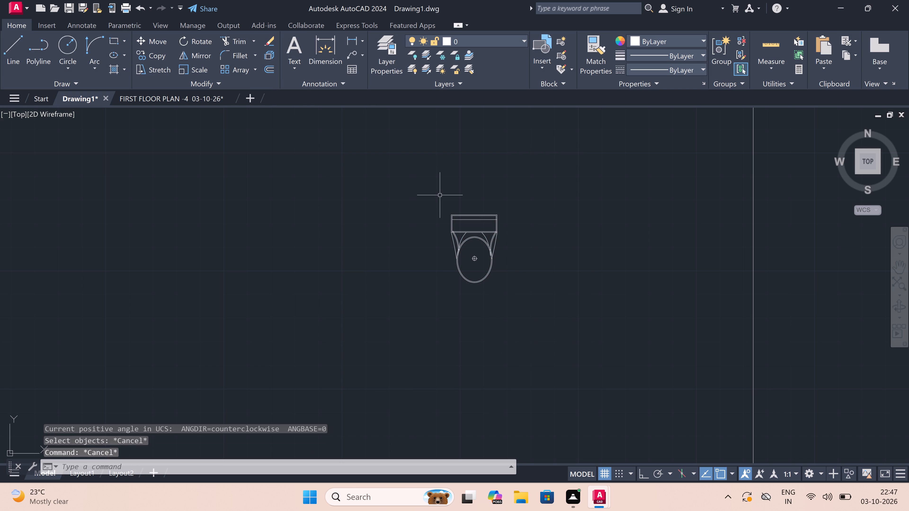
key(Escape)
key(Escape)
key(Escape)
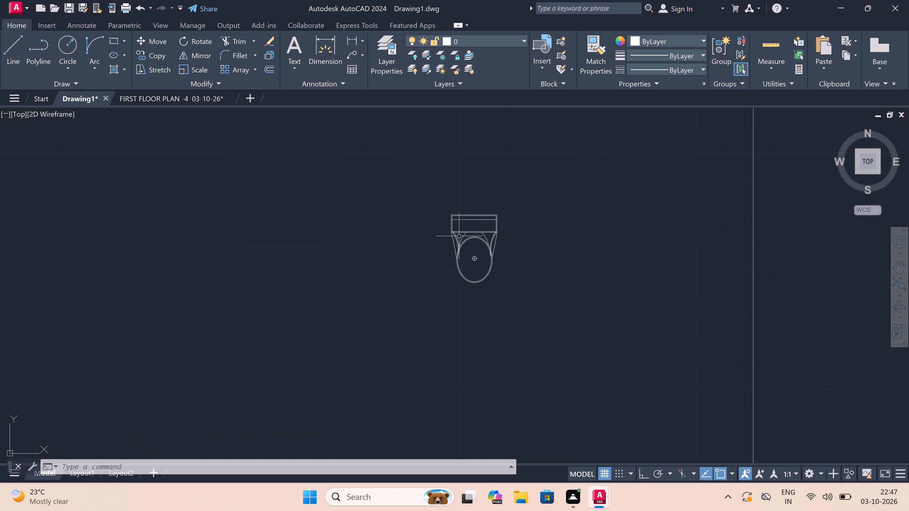
Rotate the spare toilet 90° clockwise about its tank's back edge with Ortho on, so the bowl points west.
click(470, 242)
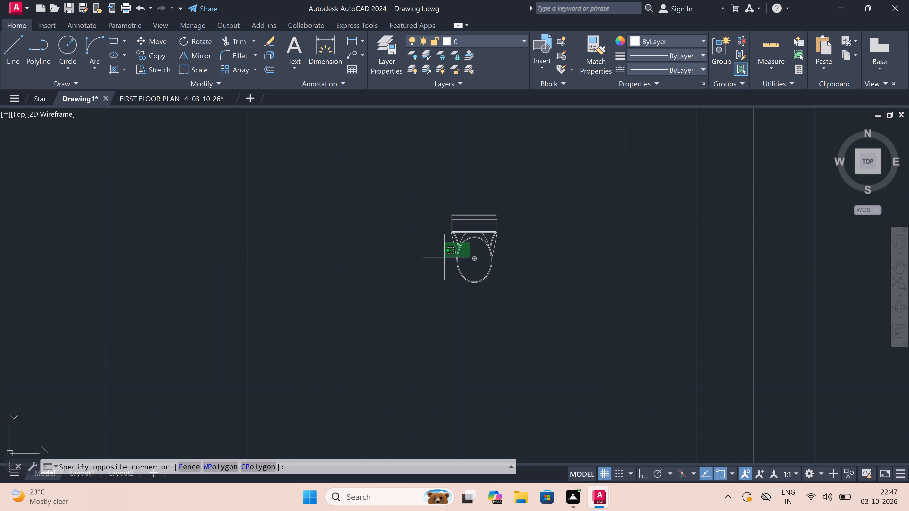
click(444, 257)
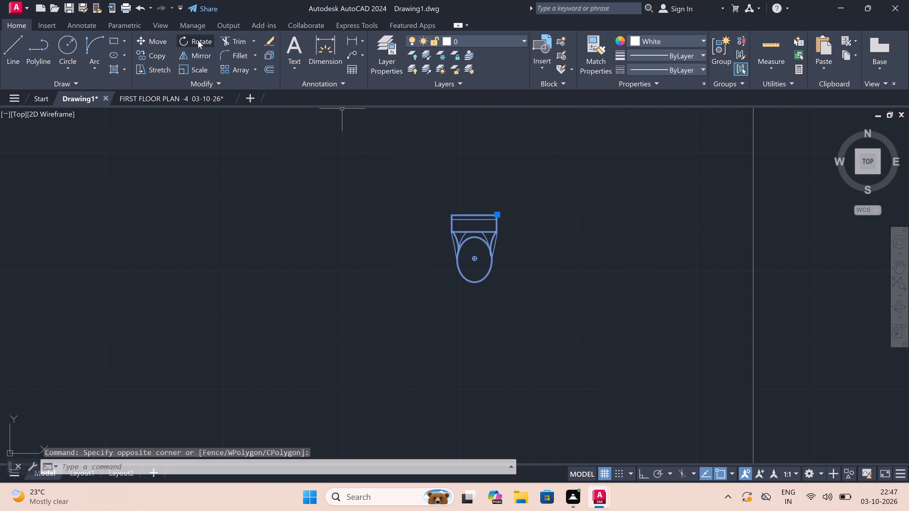
double_click(198, 40)
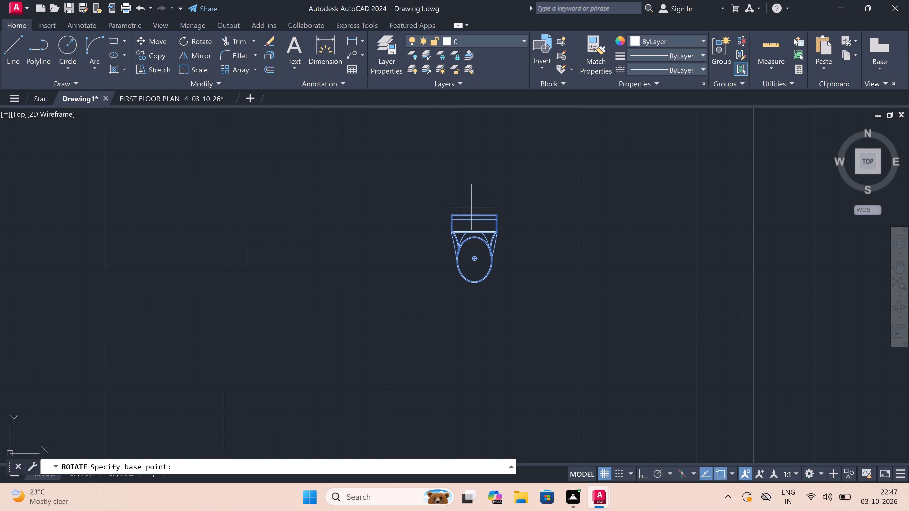
click(473, 214)
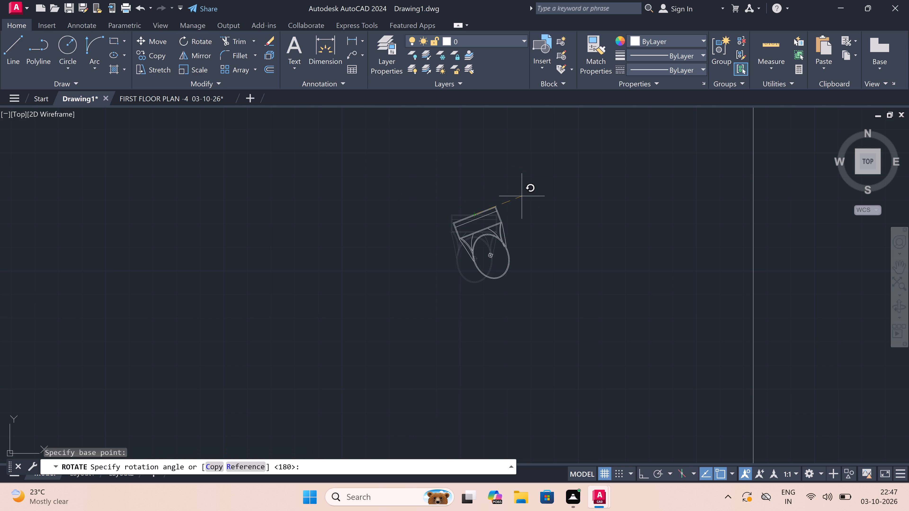
scroll(522, 196, down, 4)
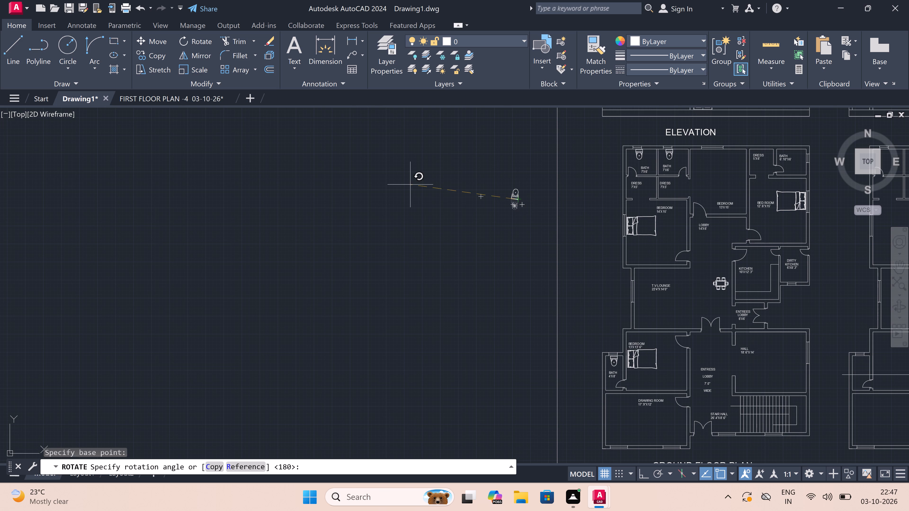
scroll(547, 198, up, 3)
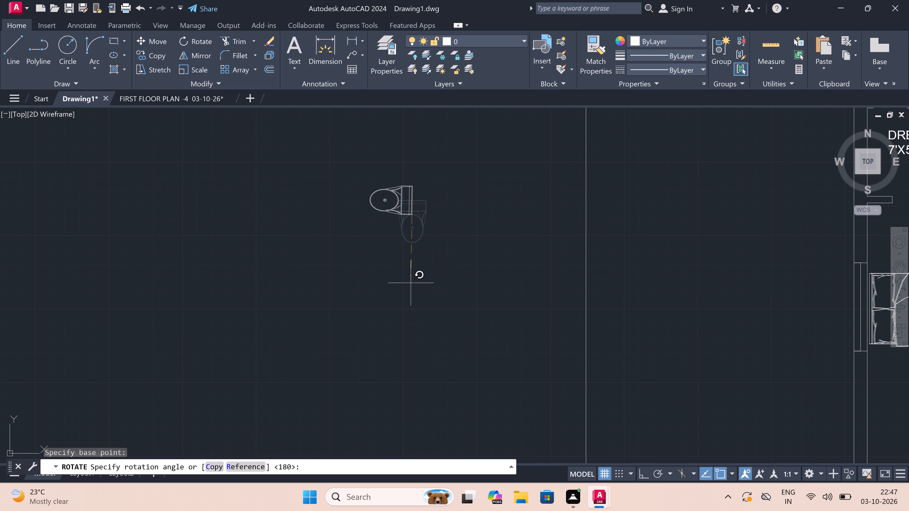
key(F8)
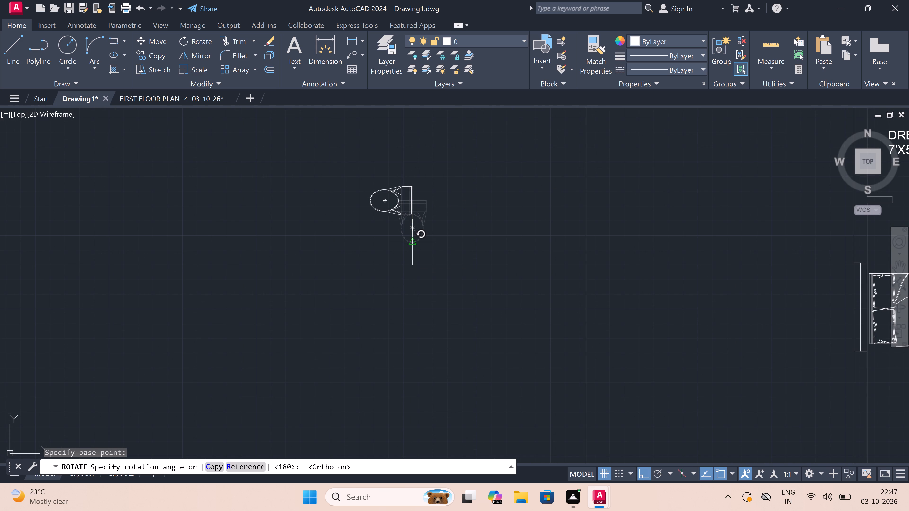
click(410, 242)
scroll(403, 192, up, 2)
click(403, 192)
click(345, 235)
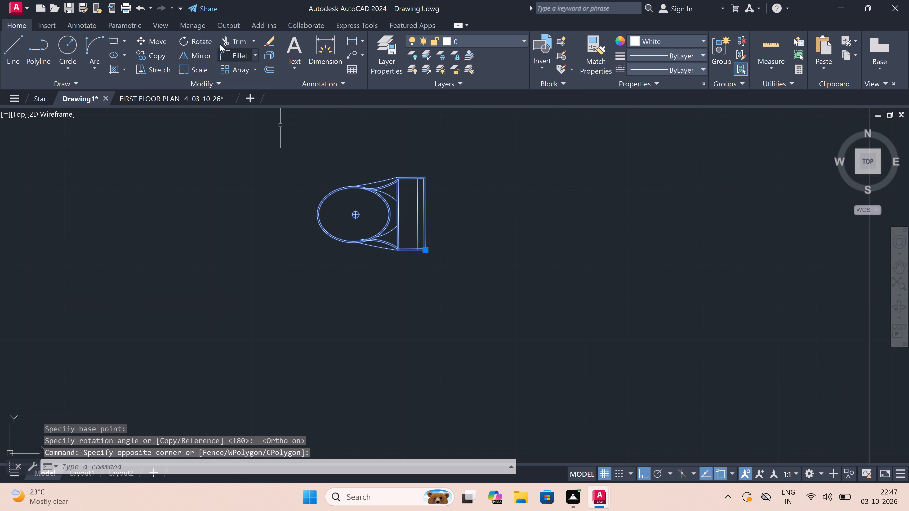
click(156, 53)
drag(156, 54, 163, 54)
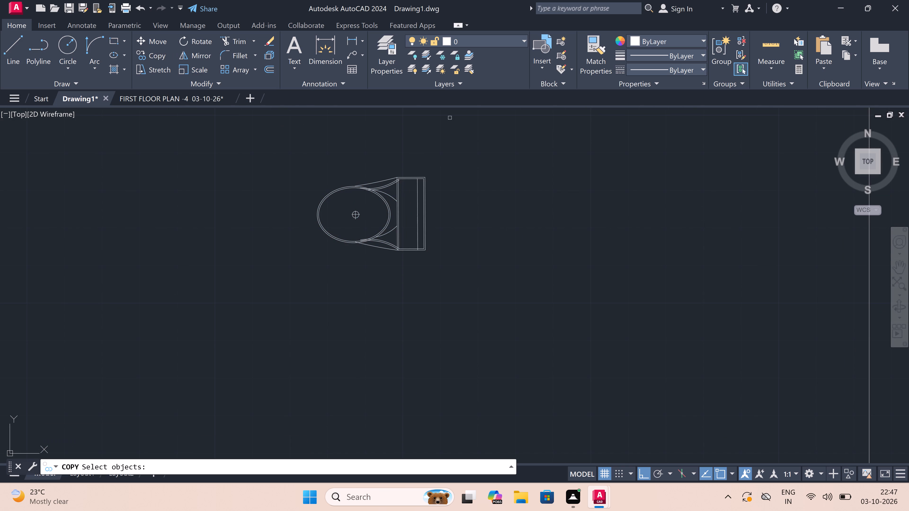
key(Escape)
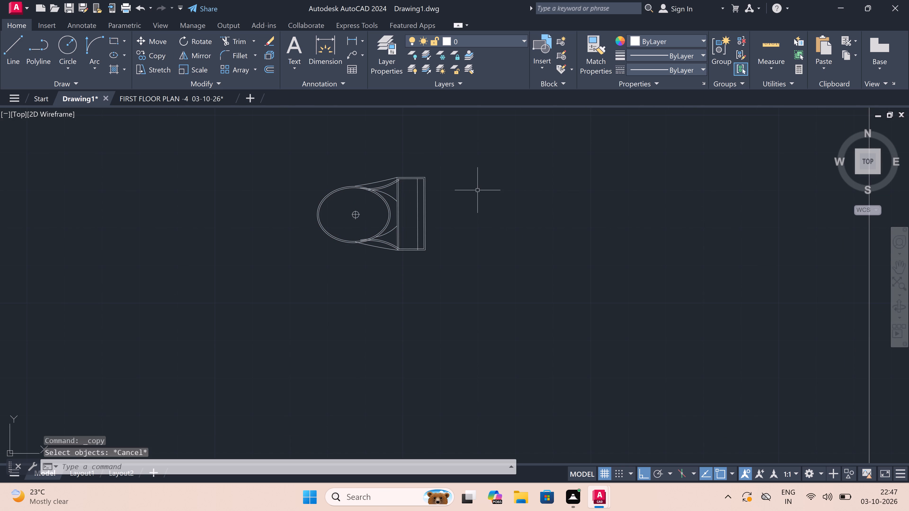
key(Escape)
Copy the rotated toilet by its tank's back edge into the ground floor's 6'.10"X6' bath, against the outer window wall, with Ortho off.
double_click(477, 191)
triple_click(315, 247)
click(315, 247)
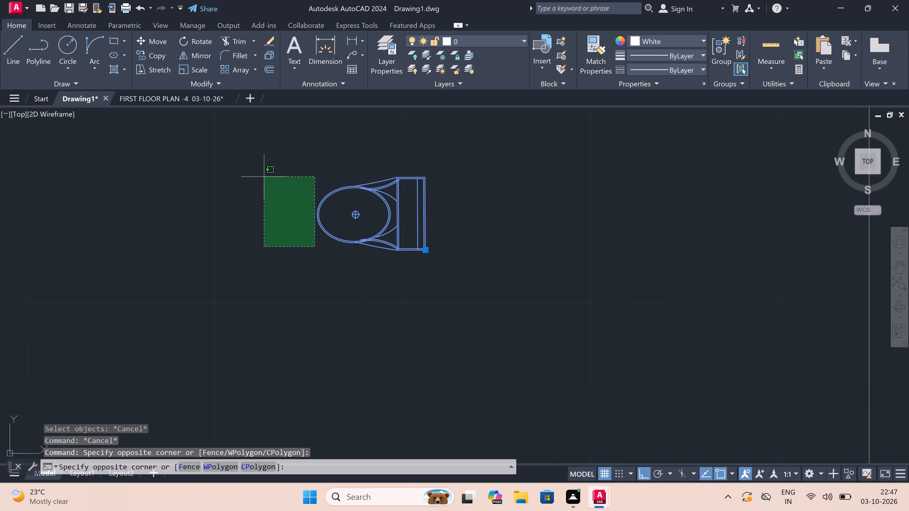
key(Escape)
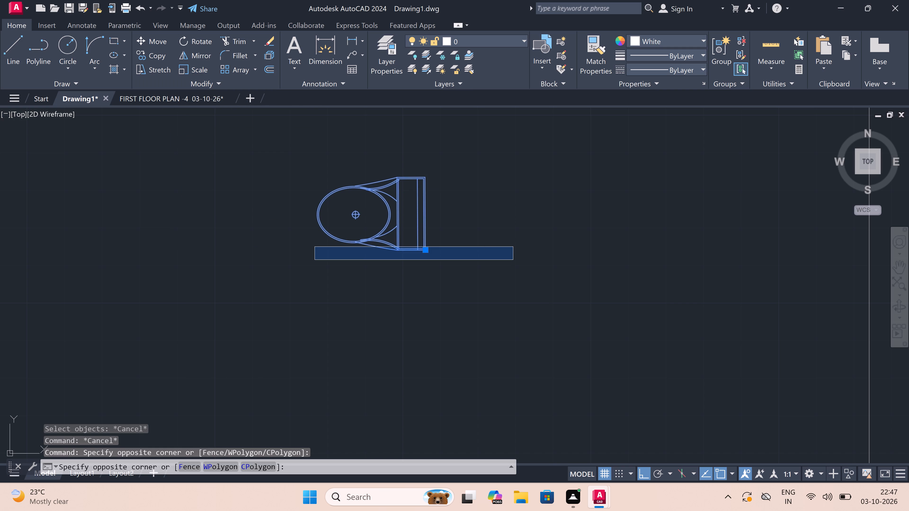
double_click(161, 50)
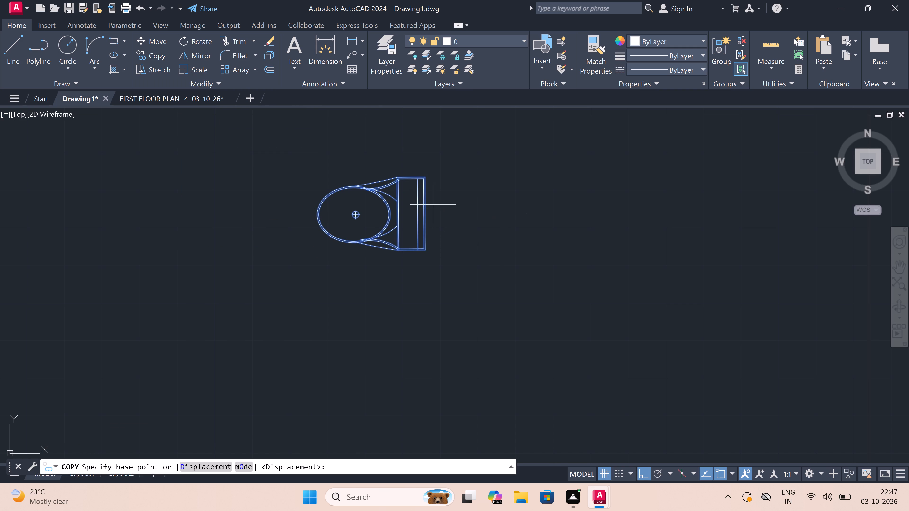
scroll(425, 203, up, 4)
double_click(423, 227)
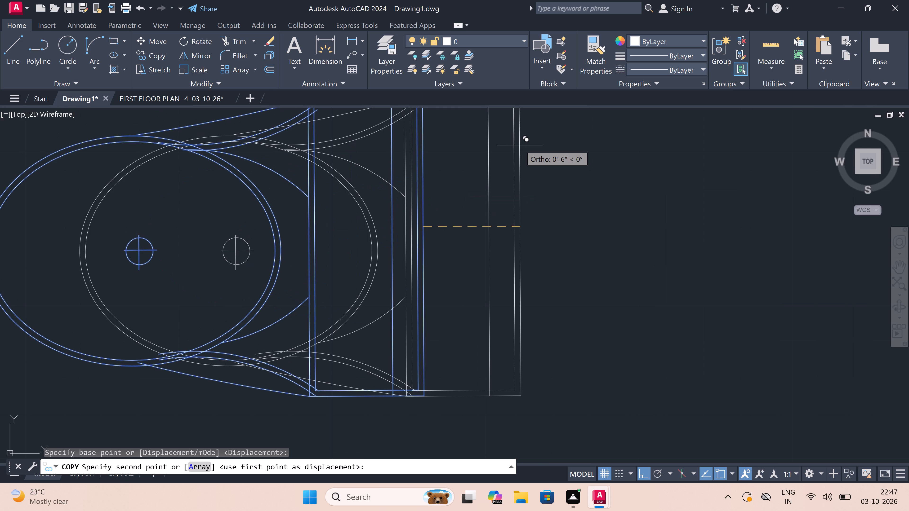
key(F8)
scroll(455, 192, down, 8)
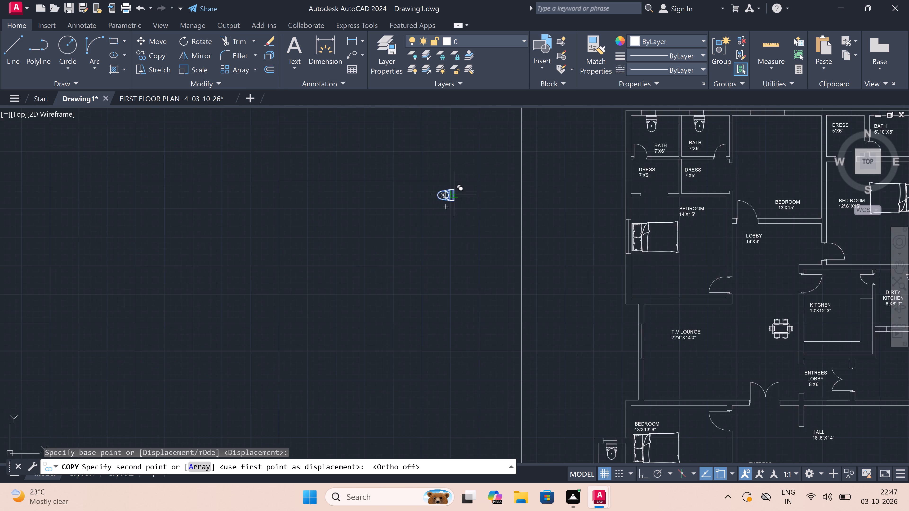
scroll(455, 193, down, 2)
scroll(644, 149, up, 5)
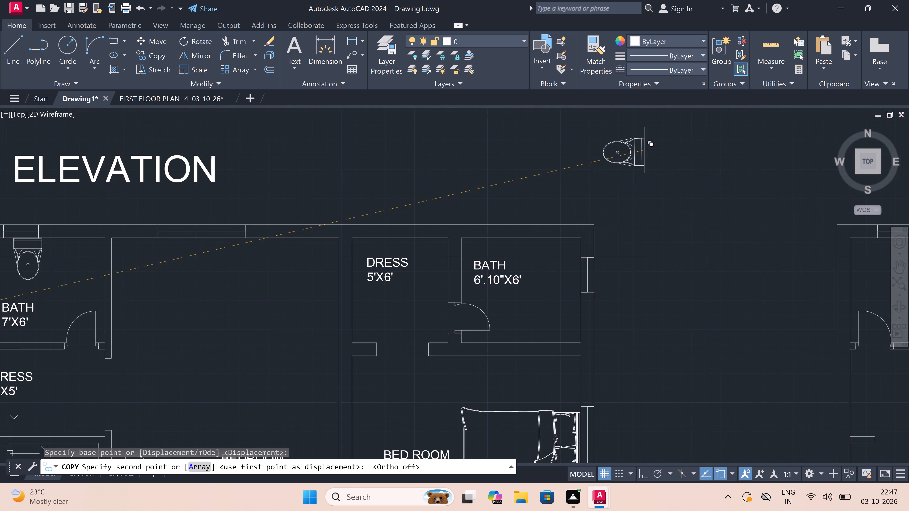
scroll(545, 377, up, 2)
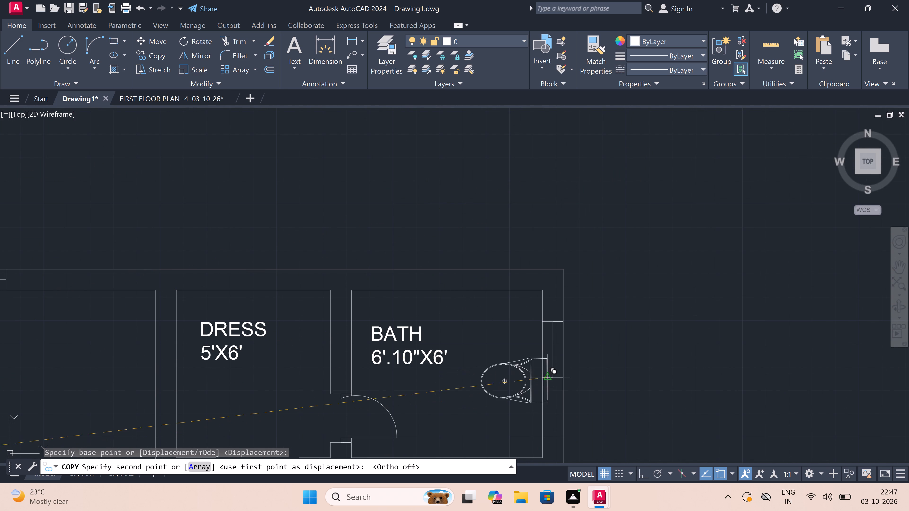
scroll(545, 377, up, 1)
double_click(524, 363)
scroll(476, 270, down, 11)
scroll(472, 359, up, 4)
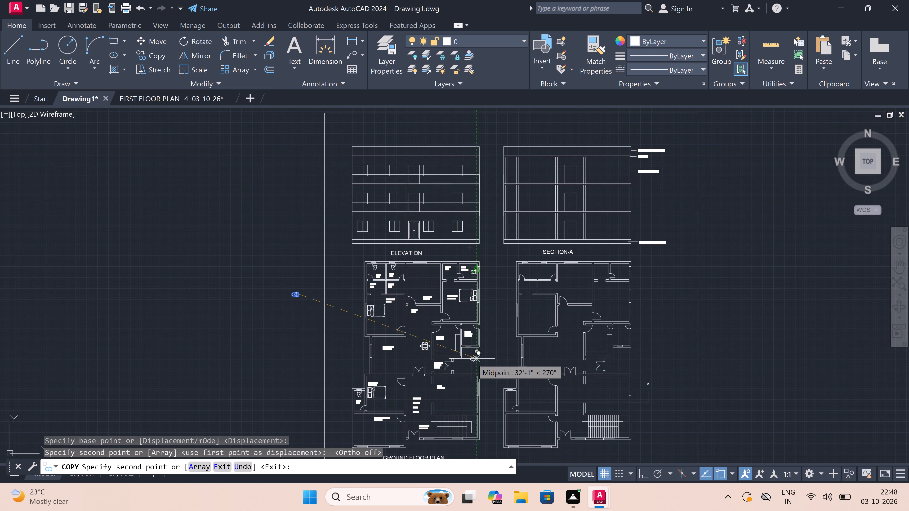
scroll(456, 260, down, 4)
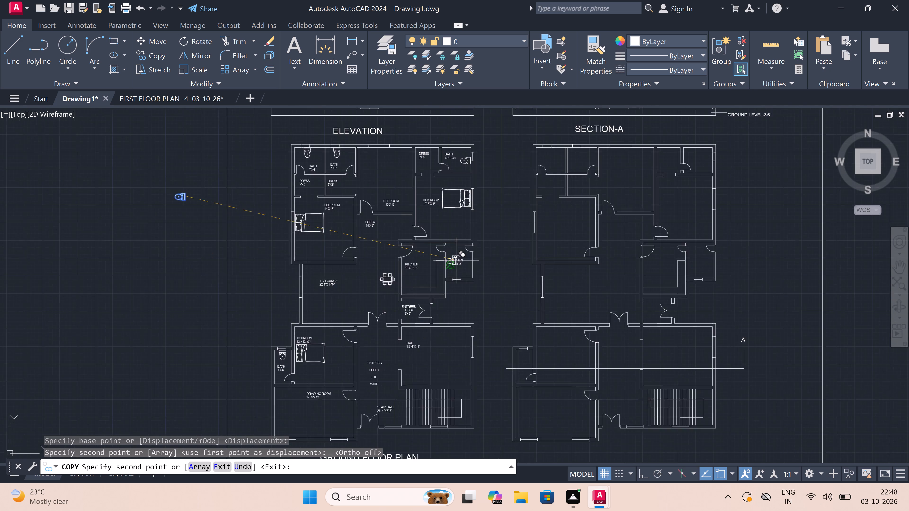
End the toilet copying and delete the spare rotated toilet lying outside the sheet border.
scroll(455, 289, up, 3)
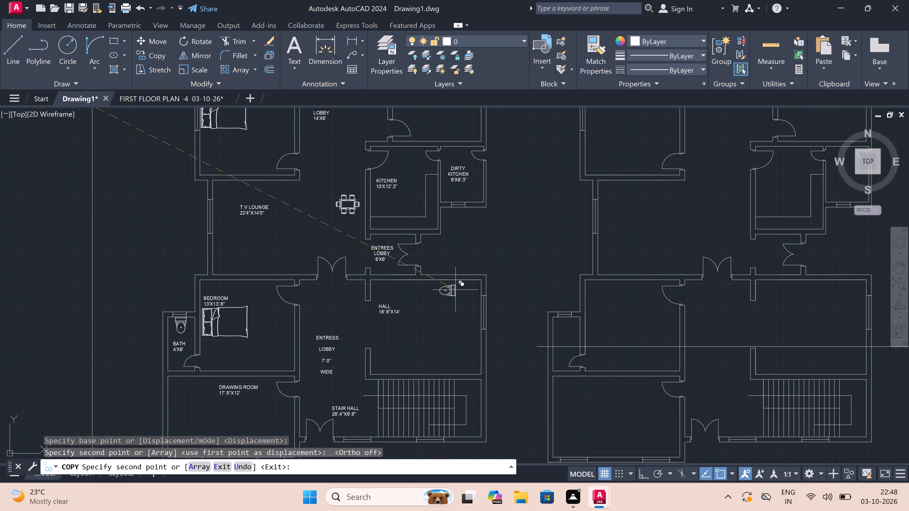
scroll(455, 290, down, 3)
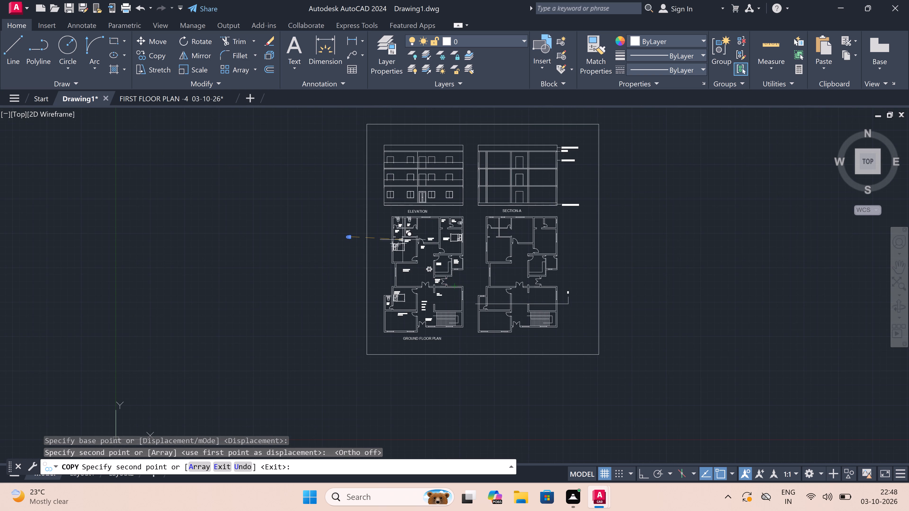
scroll(402, 248, up, 3)
key(Escape)
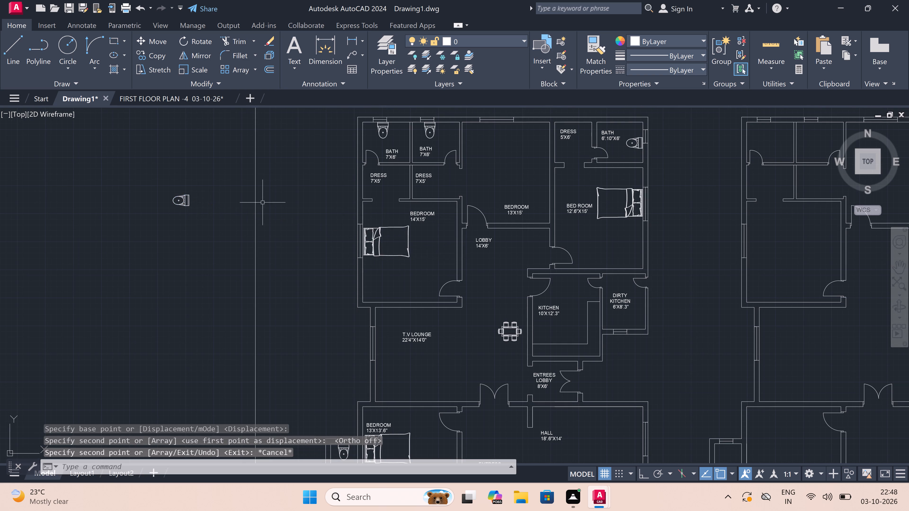
scroll(250, 166, up, 1)
drag(216, 166, 209, 175)
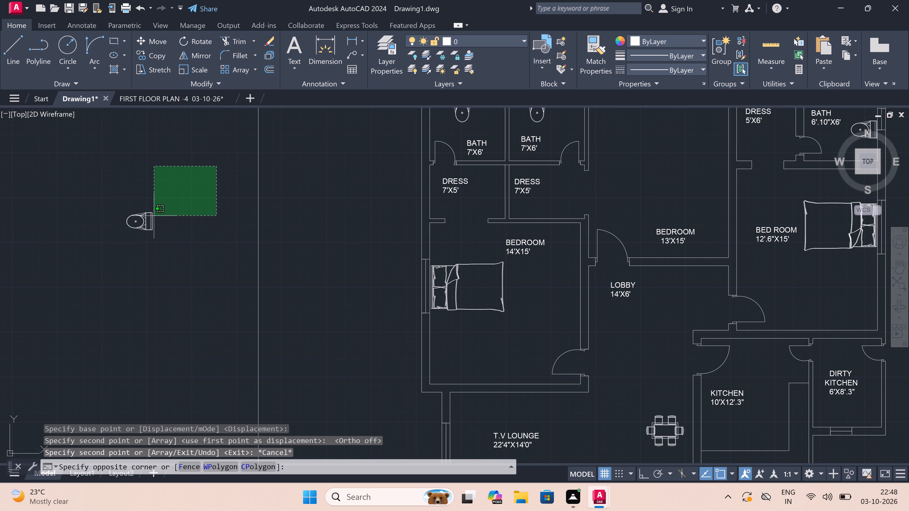
double_click(90, 281)
key(Delete)
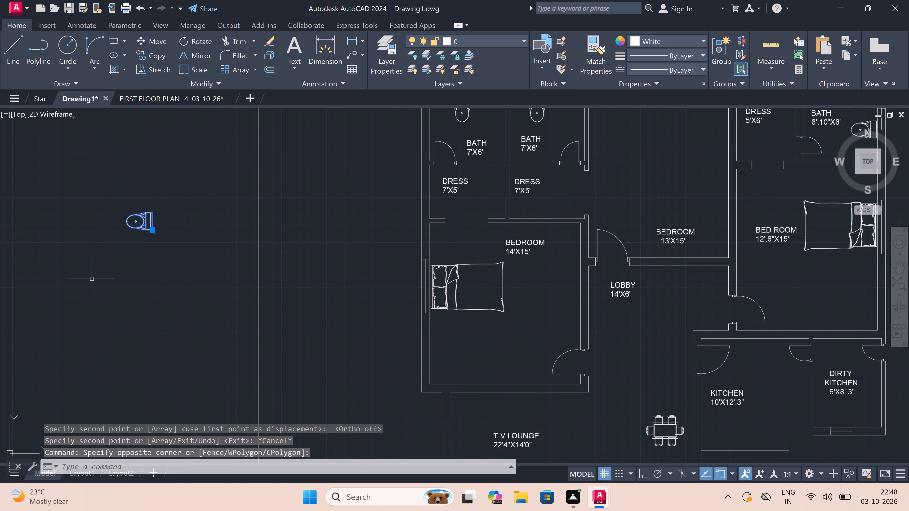
Draw a long, shallow rectangle for a TV unit inside the T.V lounge, flush against its north wall.
scroll(323, 221, down, 2)
scroll(387, 287, up, 1)
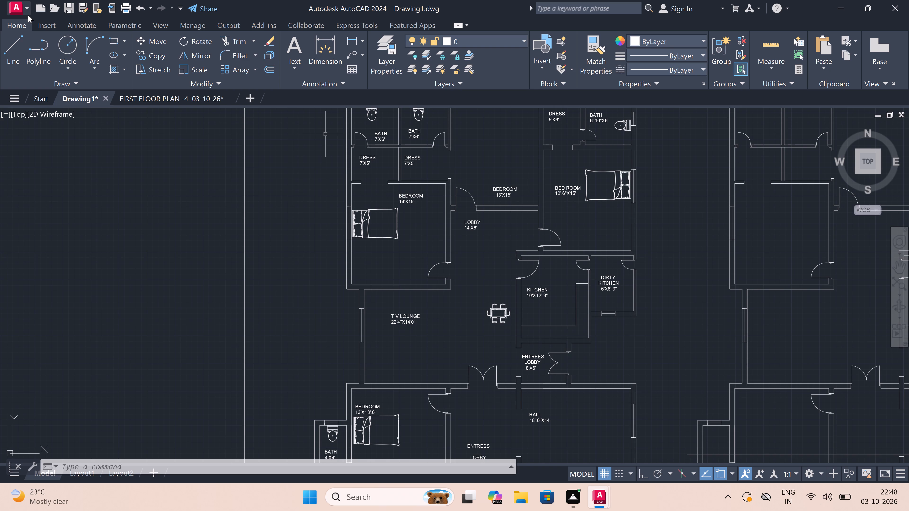
text(RE)
text(C)
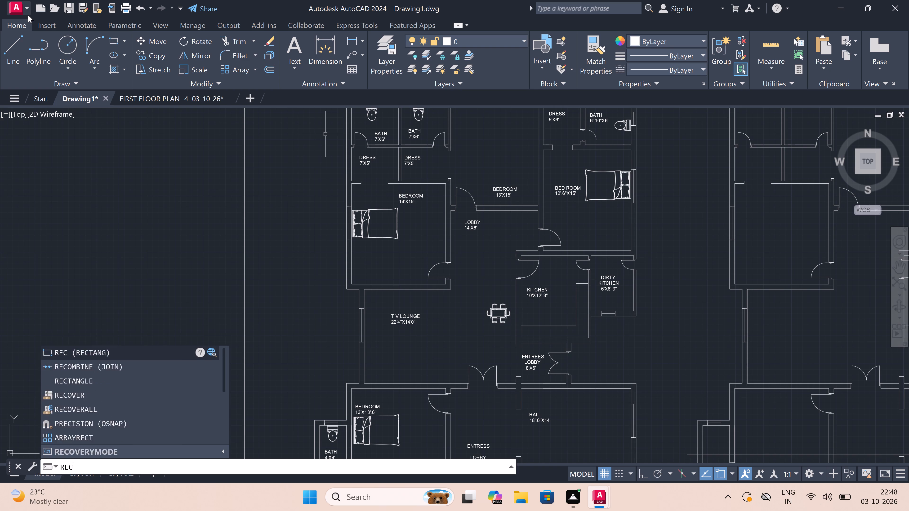
key(space)
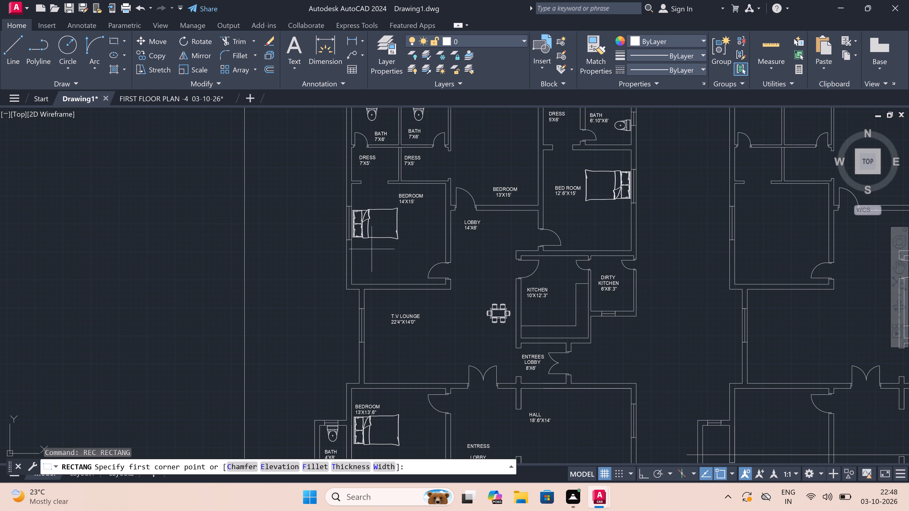
scroll(401, 297, up, 4)
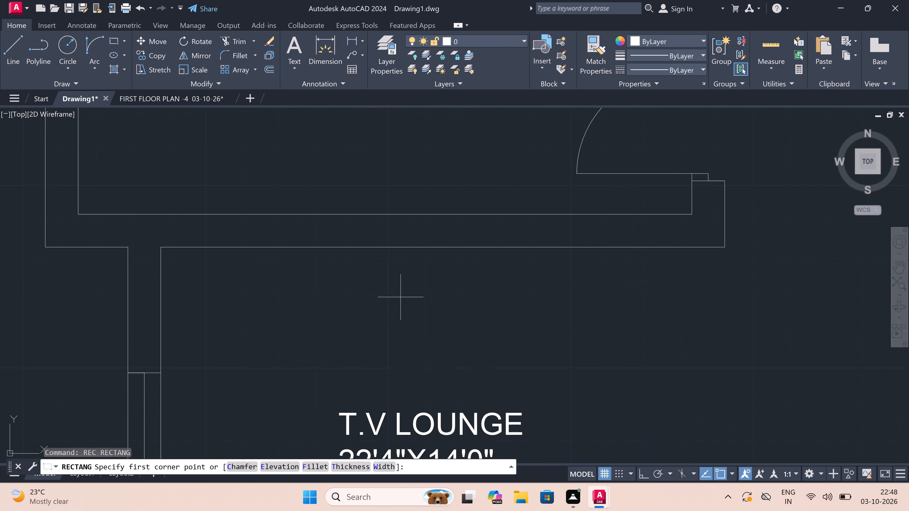
double_click(313, 250)
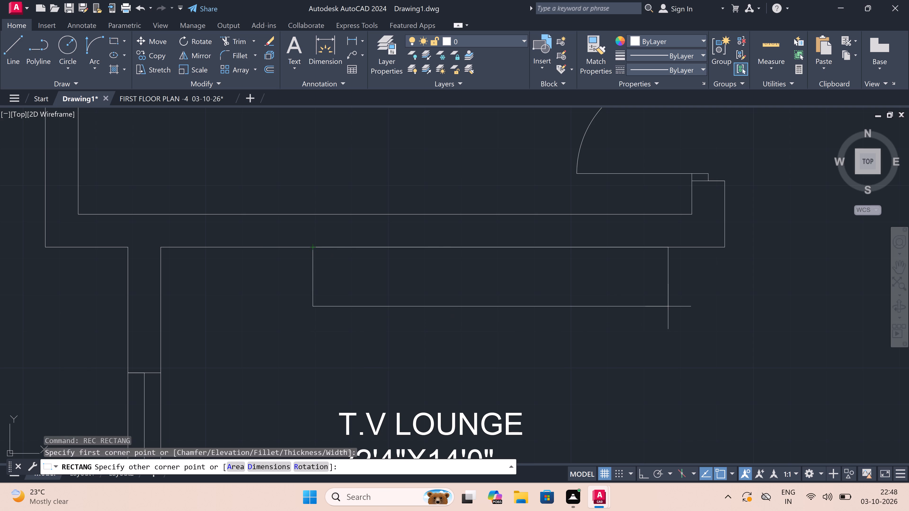
double_click(634, 303)
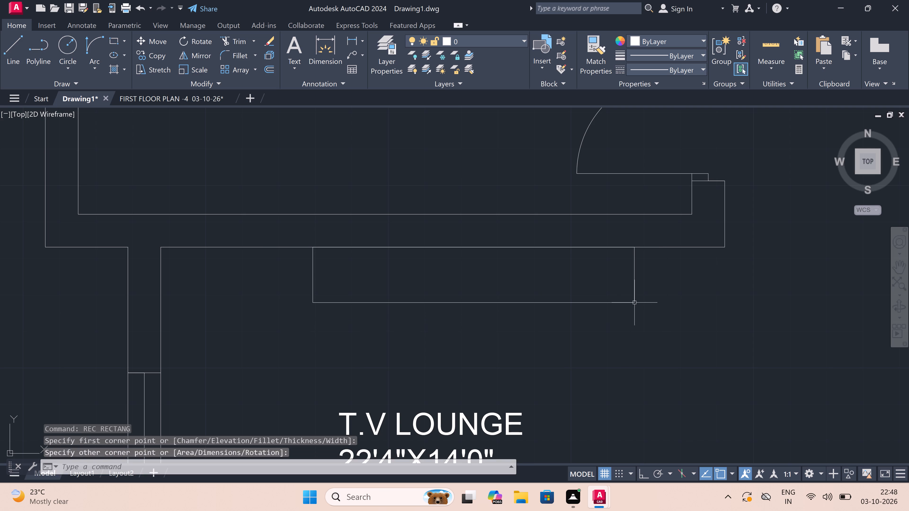
Draw a horizontal line about 5'-1" long inside the T.V lounge rectangle, midway across its depth, with Ortho on.
key(l)
key(space)
double_click(361, 271)
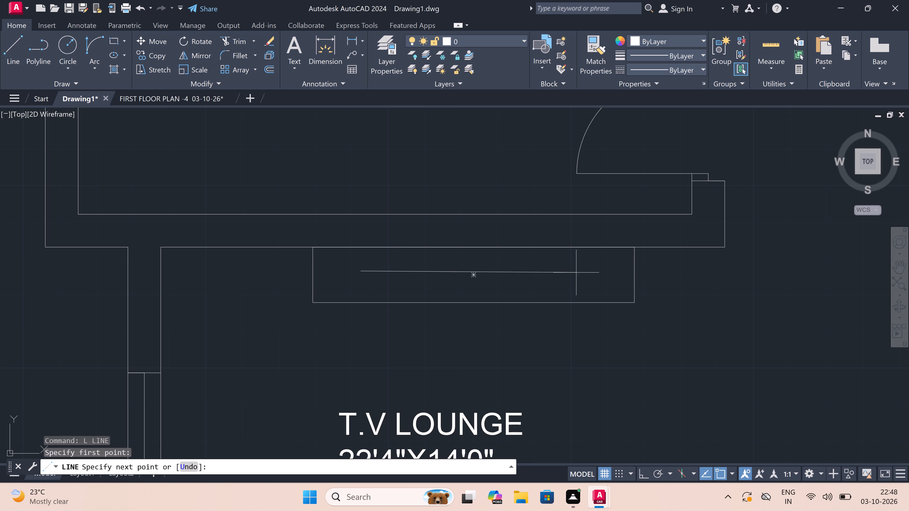
key(F8)
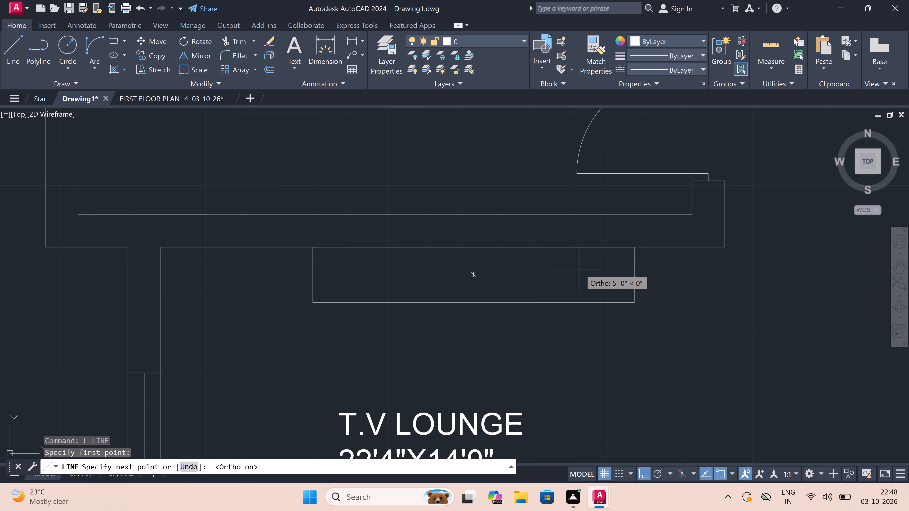
double_click(584, 268)
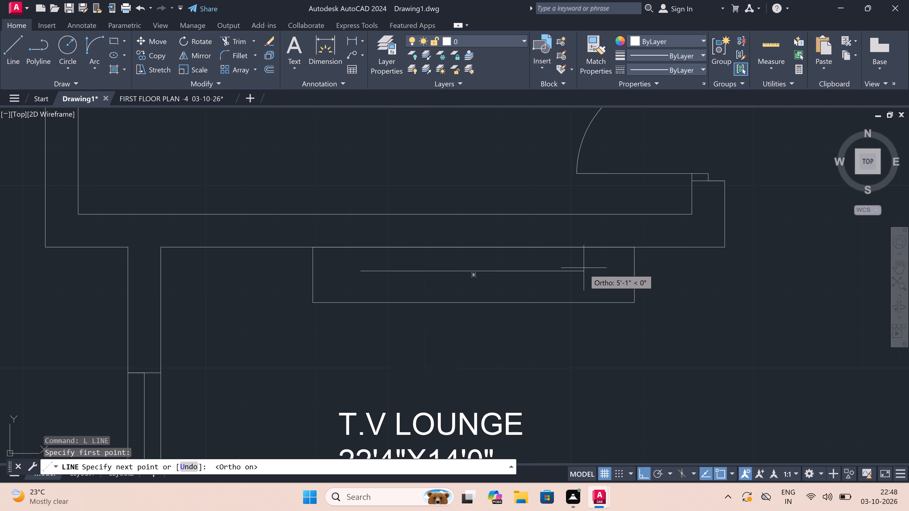
key(Escape)
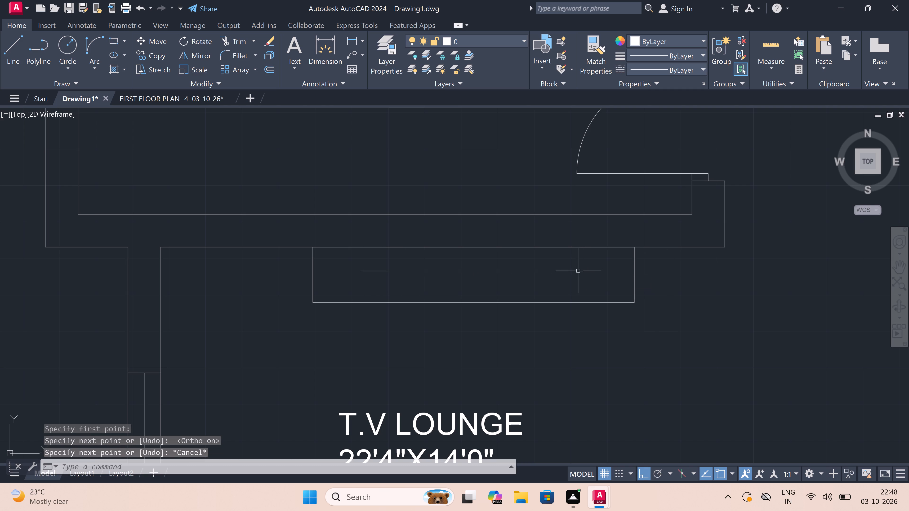
Open the recent drawing living_room_furniture (1).dwg.
scroll(516, 273, down, 6)
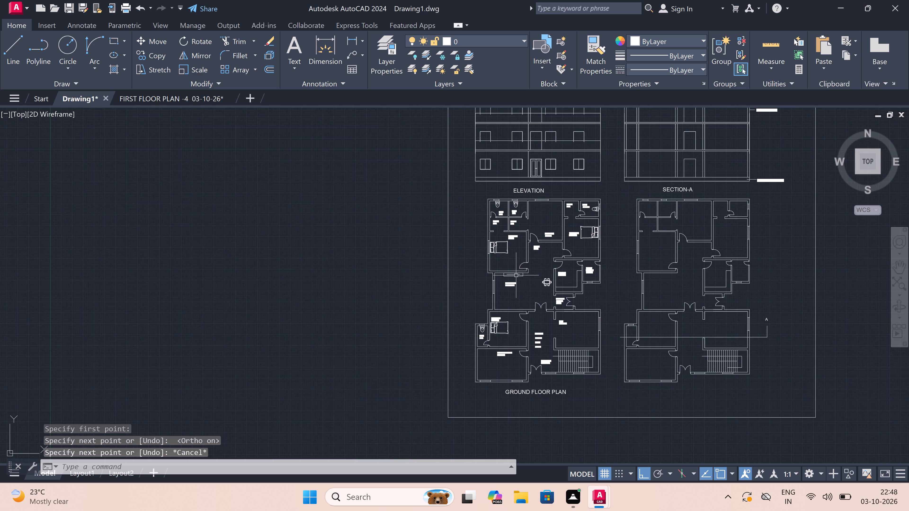
scroll(524, 291, up, 2)
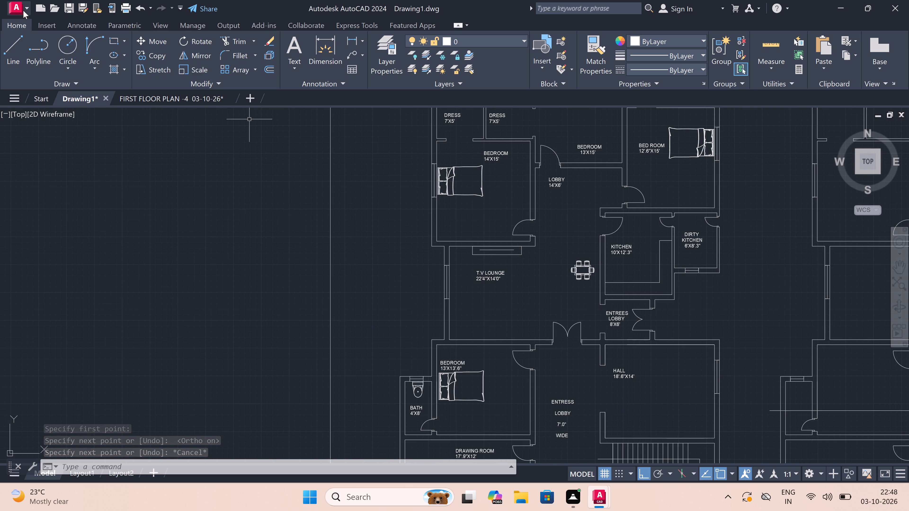
double_click(17, 6)
double_click(17, 6)
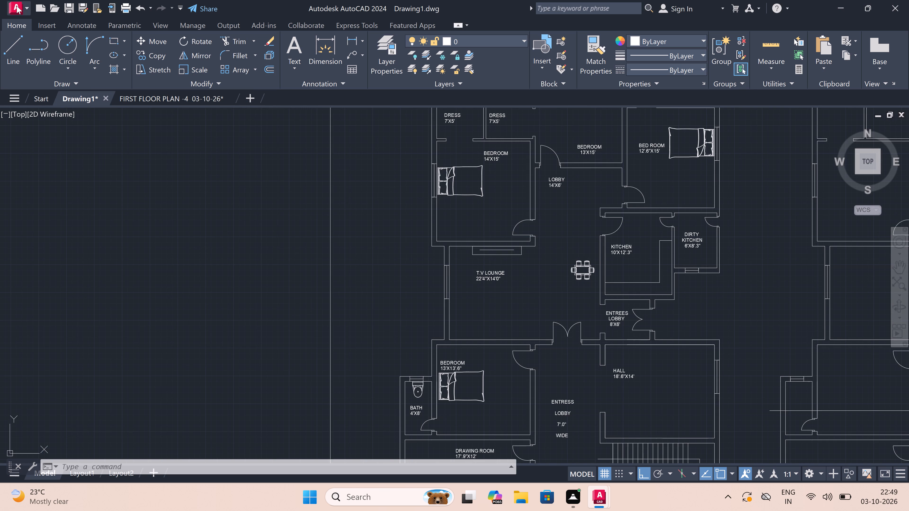
click(17, 6)
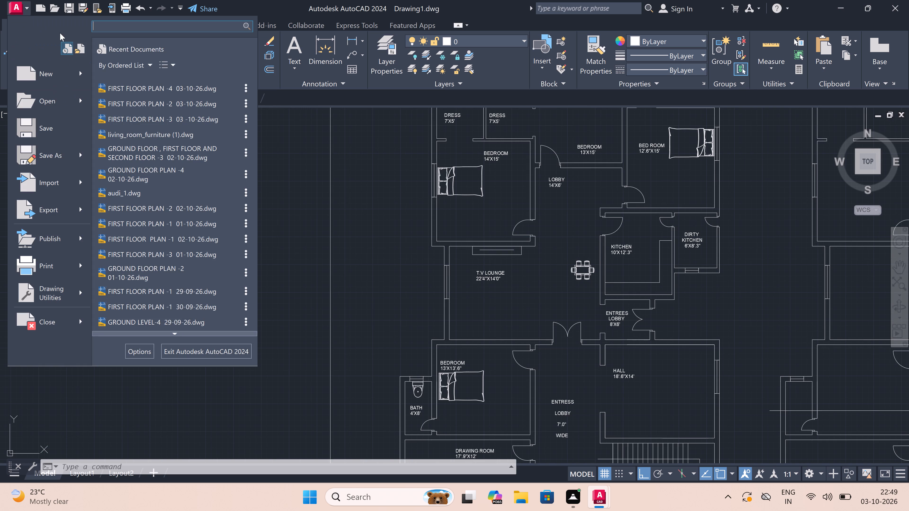
triple_click(180, 130)
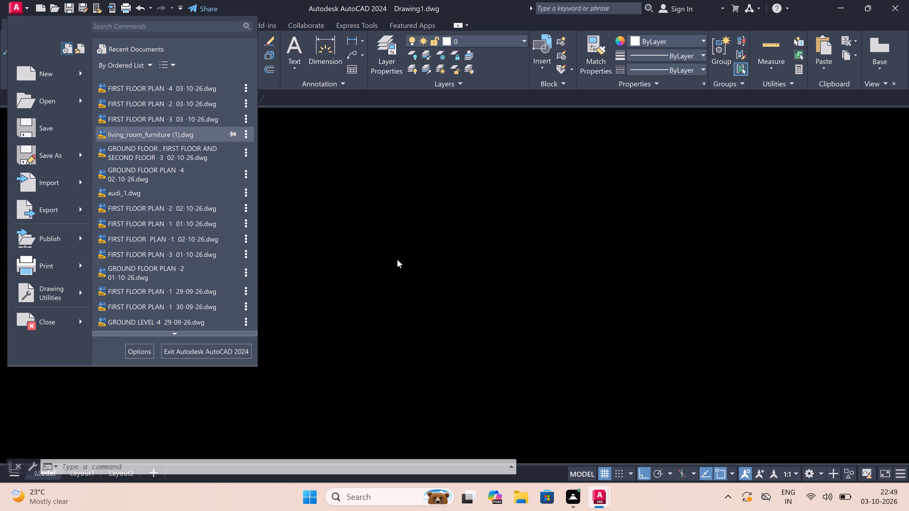
Copy the bottom row's two cushioned two-seater sofas and the top row's third sofa, the rounded one with two cushions, to the clipboard.
scroll(468, 301, down, 2)
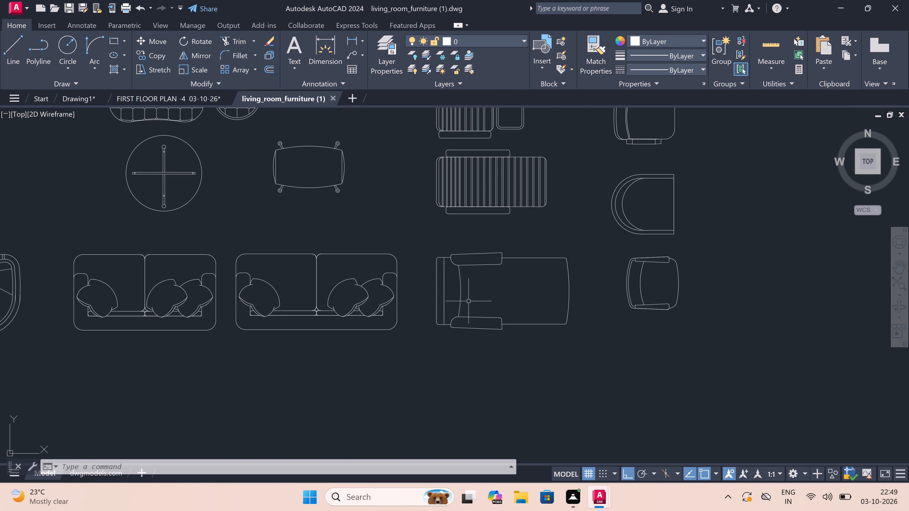
scroll(468, 301, down, 1)
scroll(286, 282, up, 2)
scroll(498, 276, down, 1)
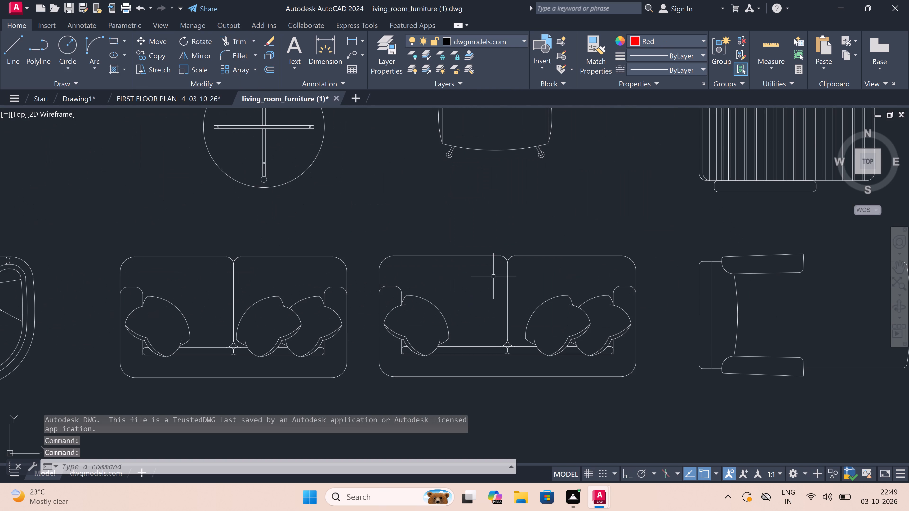
double_click(594, 252)
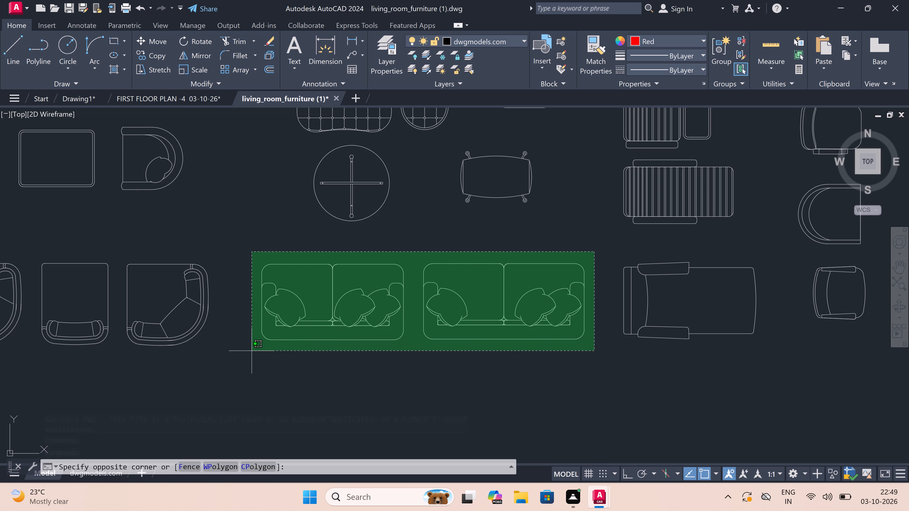
click(245, 352)
scroll(411, 310, down, 4)
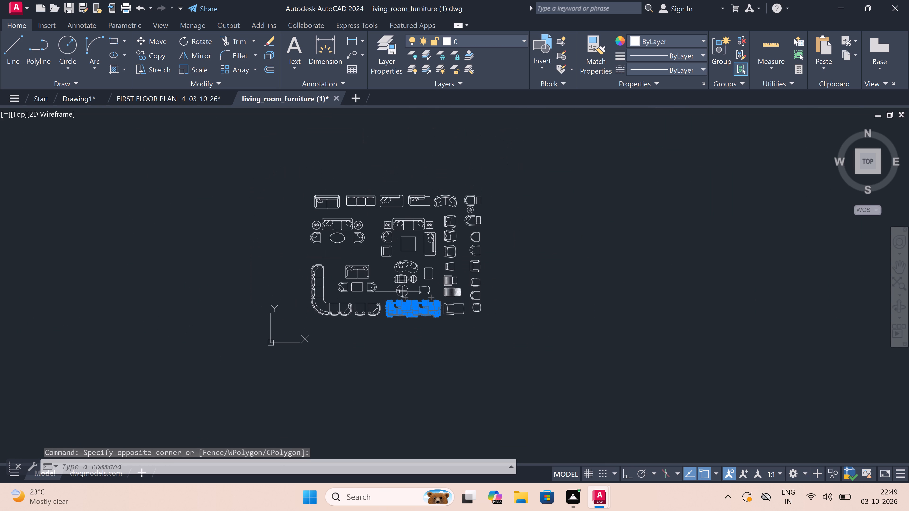
scroll(313, 191, up, 3)
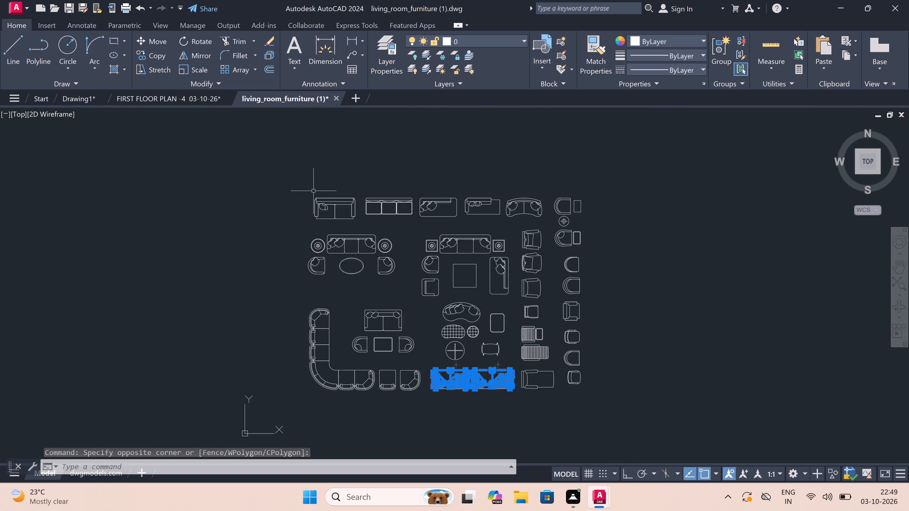
scroll(314, 192, down, 2)
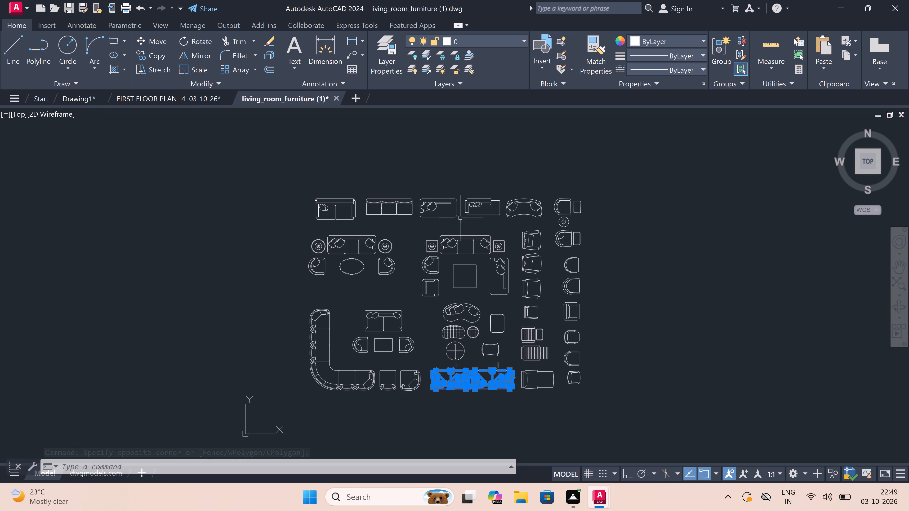
scroll(447, 195, up, 4)
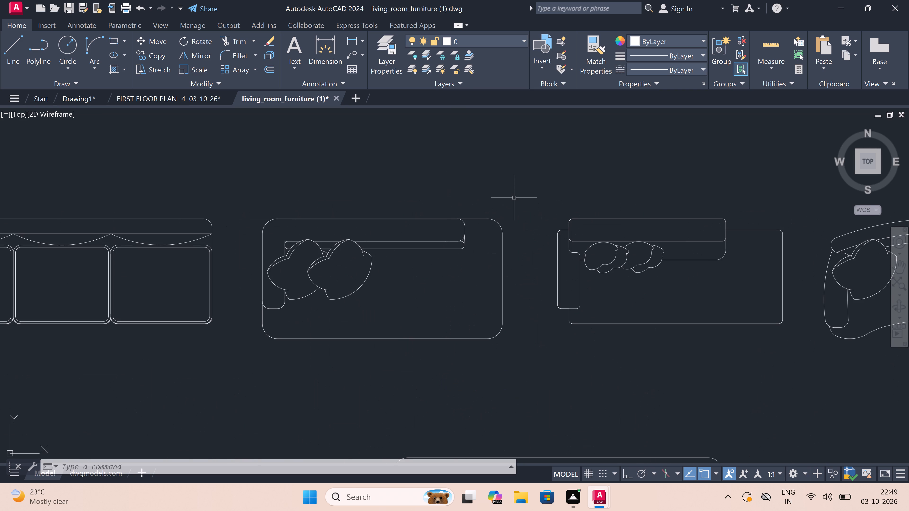
double_click(515, 199)
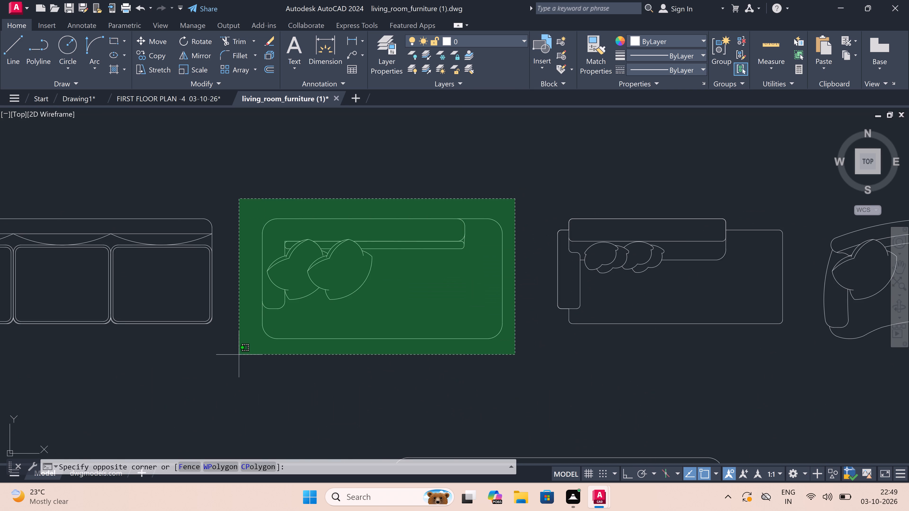
click(239, 355)
key(ctrl+c)
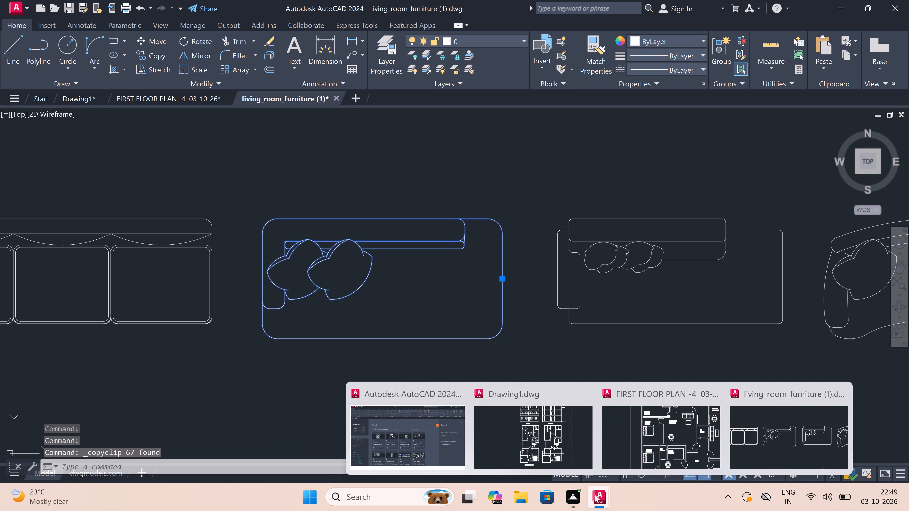
Switch to Drawing1 and paste the copied sofas in the empty space east of the sheet border.
click(562, 442)
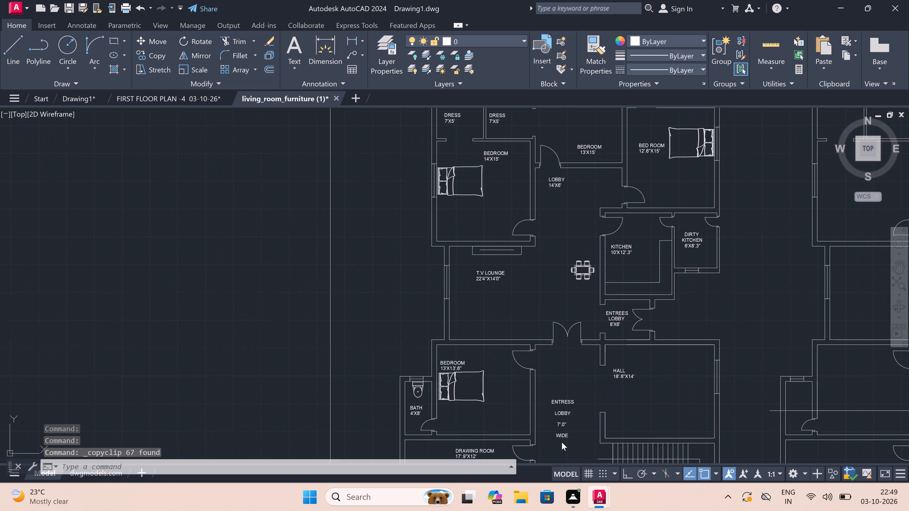
key(ctrl+v)
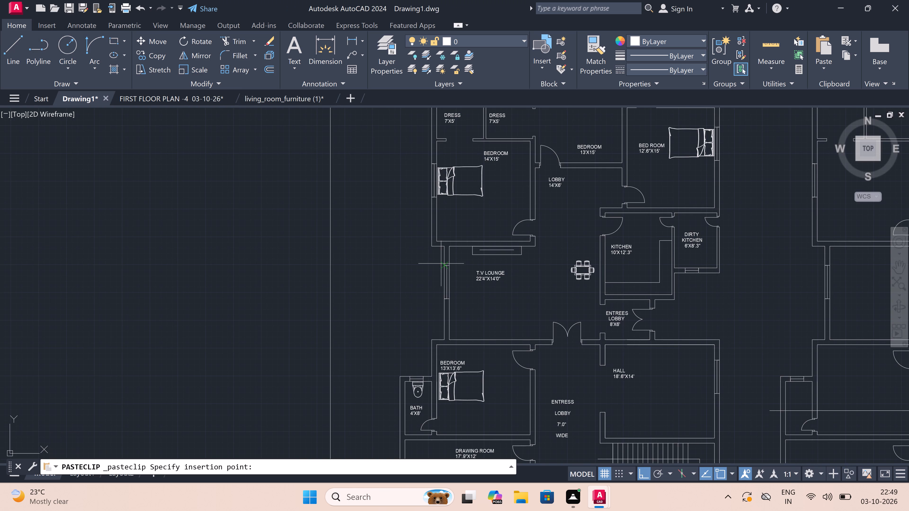
scroll(364, 241, down, 7)
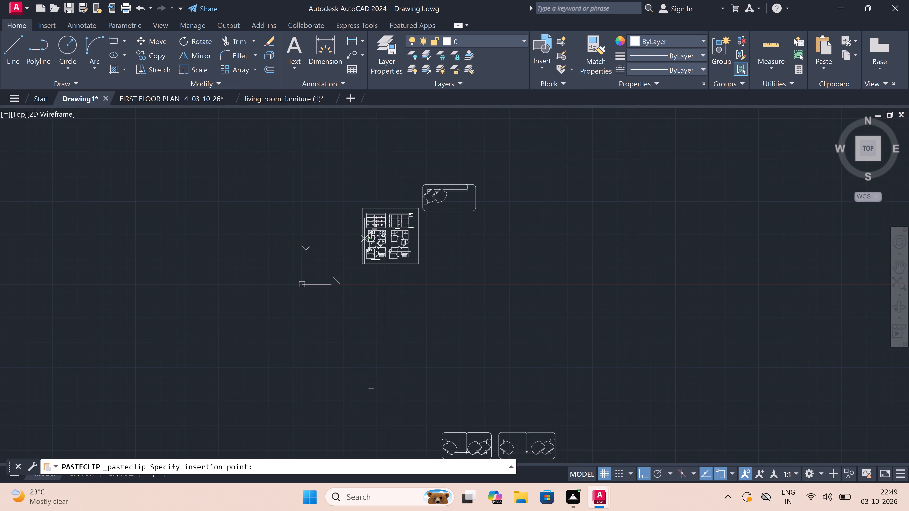
scroll(364, 241, down, 1)
double_click(405, 235)
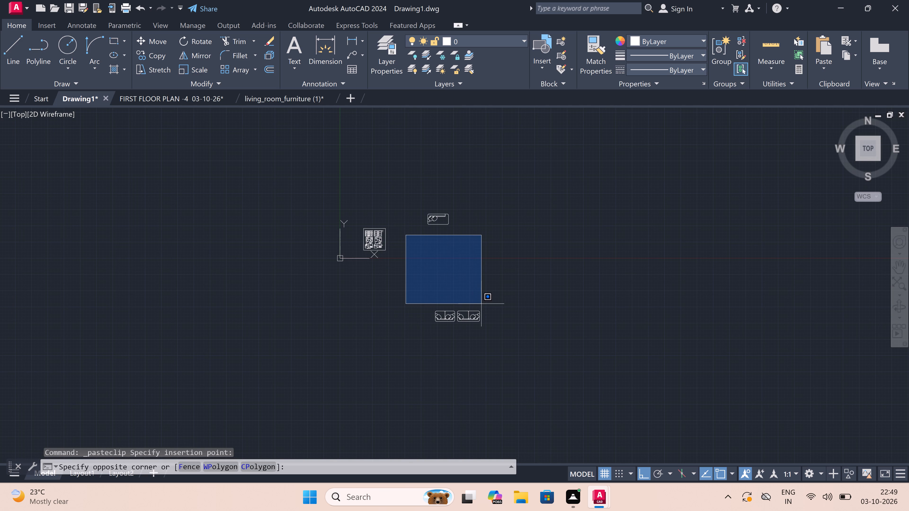
key(Escape)
Move the two pasted two-seater sofas up, closer beneath the rounded sofa with two cushions, east of the sheet border.
scroll(481, 304, up, 2)
click(492, 305)
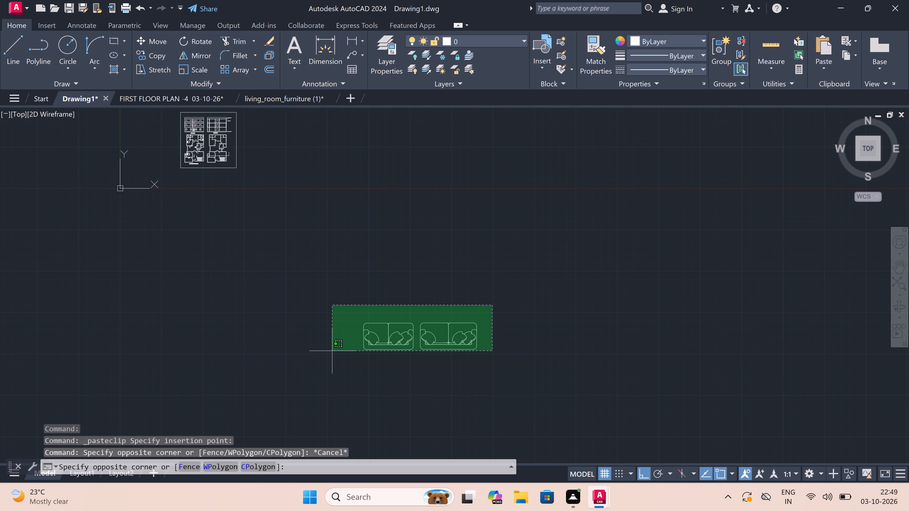
double_click(332, 352)
key(Escape)
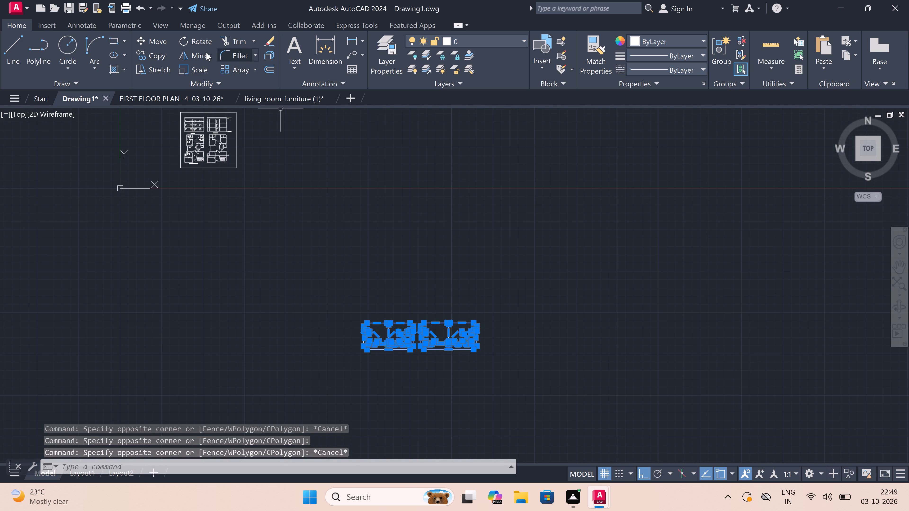
click(158, 36)
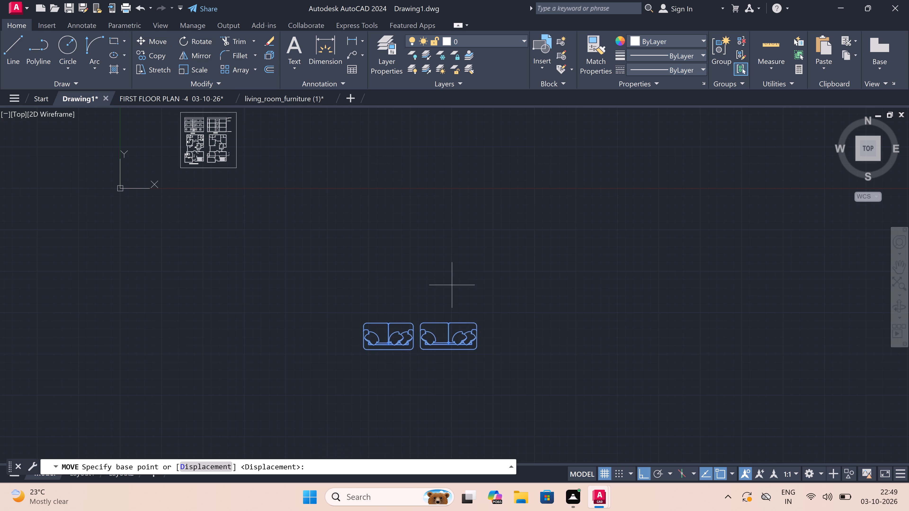
double_click(406, 337)
scroll(407, 303, down, 4)
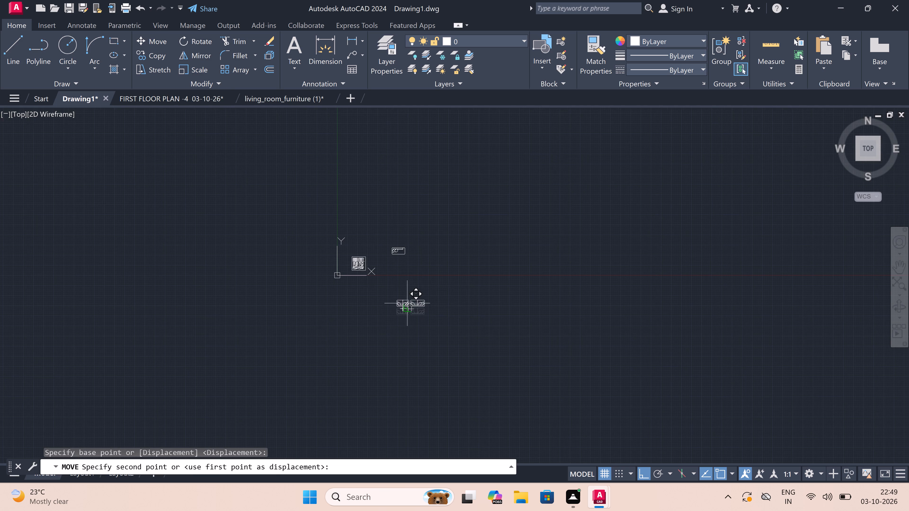
scroll(369, 259, up, 5)
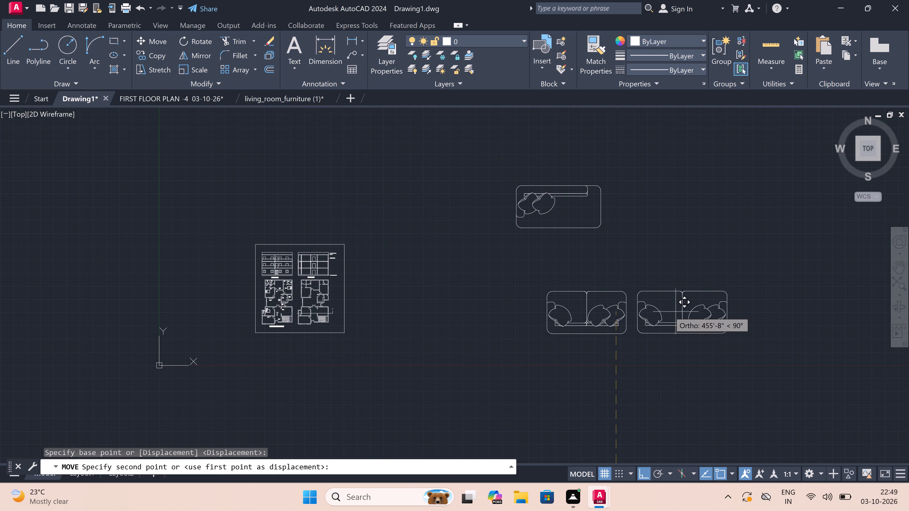
double_click(566, 278)
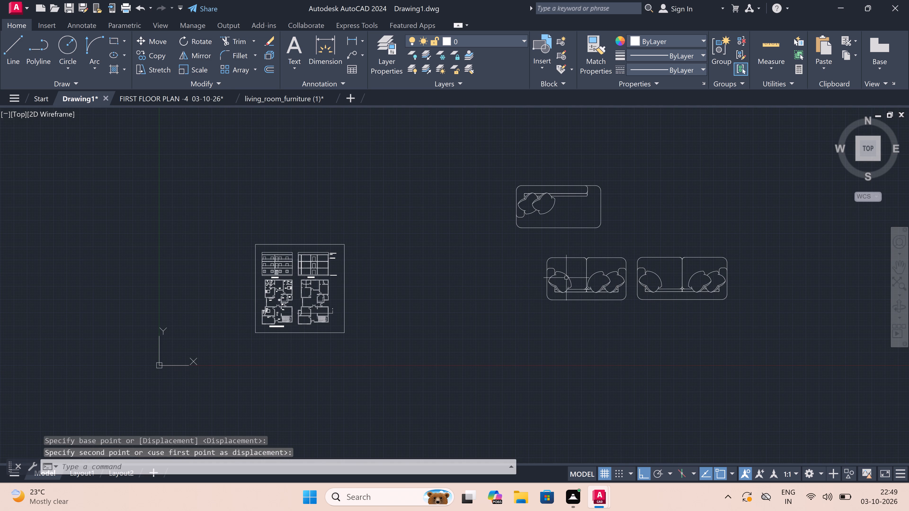
key(Escape)
Scale all three pasted sofas down together freehand, with the base point on the rounded sofa.
scroll(730, 237, down, 3)
scroll(742, 224, up, 3)
click(745, 212)
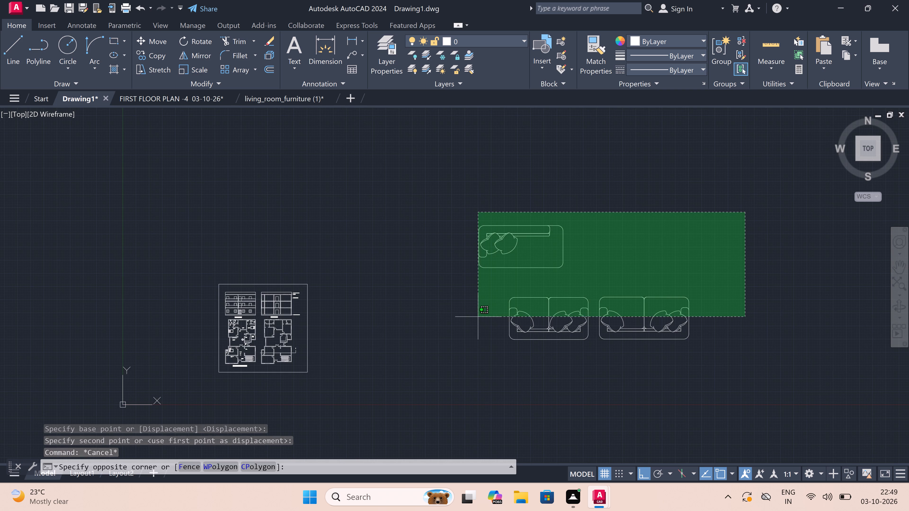
click(408, 349)
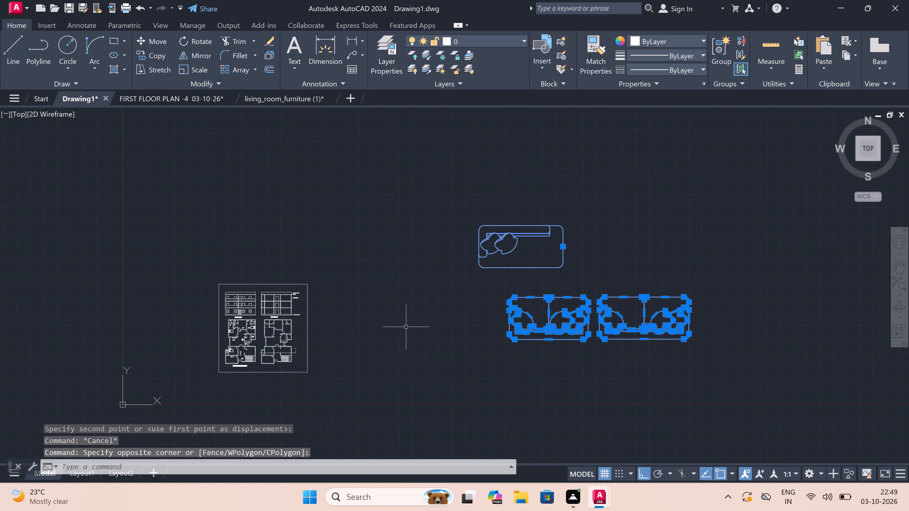
click(189, 66)
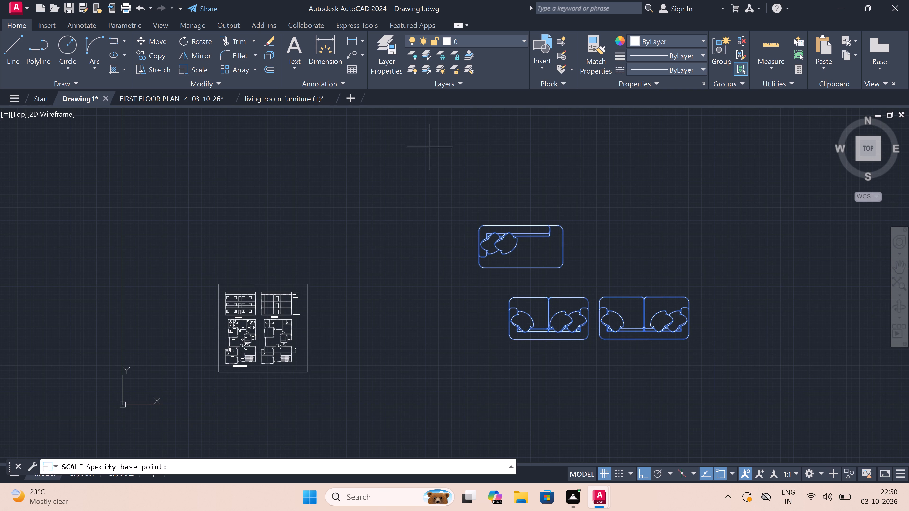
double_click(537, 244)
scroll(541, 226, up, 4)
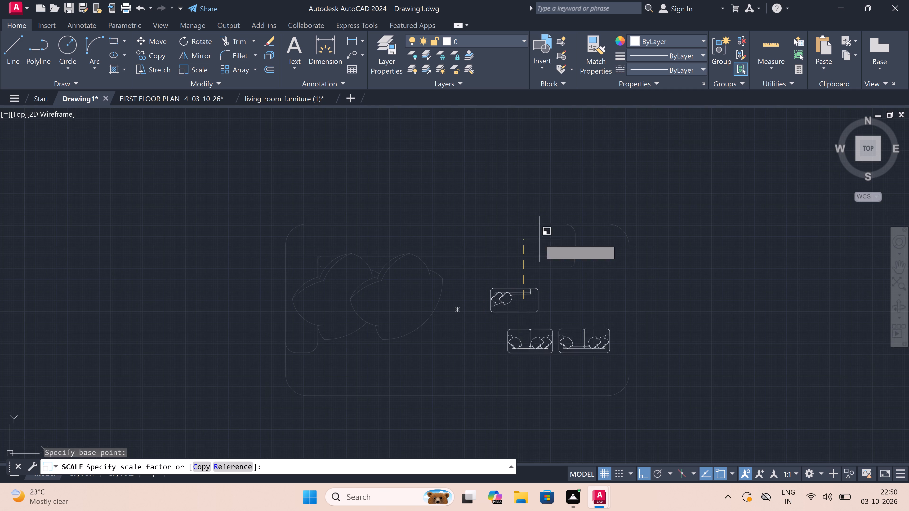
click(536, 249)
double_click(638, 251)
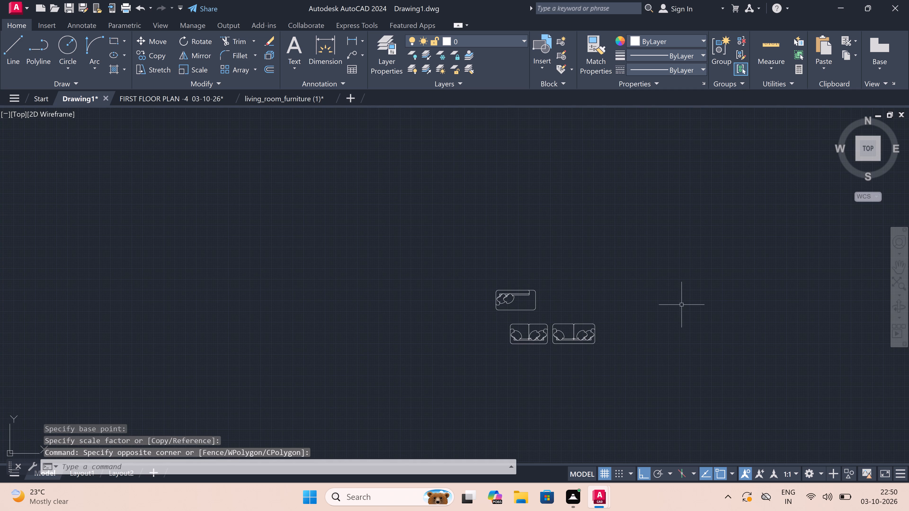
Move the three sofas with Ortho off to just outside the sheet's east border, level with the floor plans.
click(690, 292)
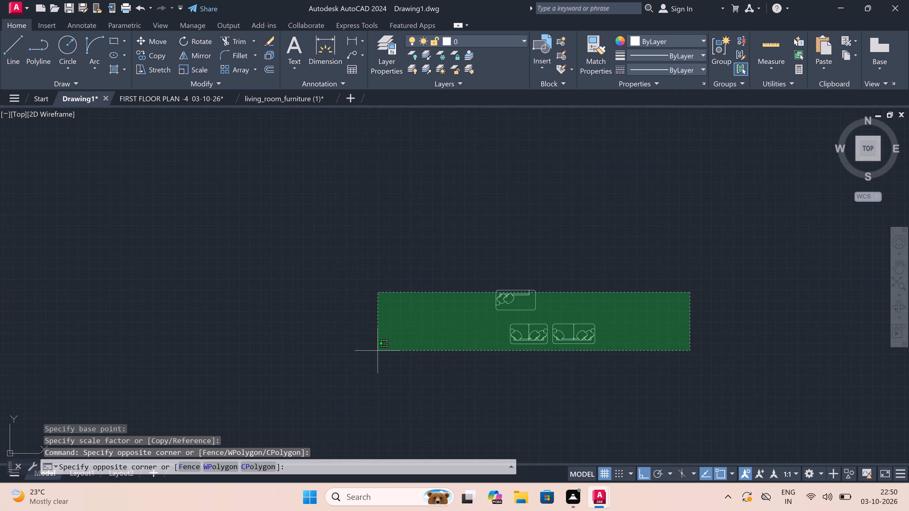
double_click(377, 352)
click(577, 255)
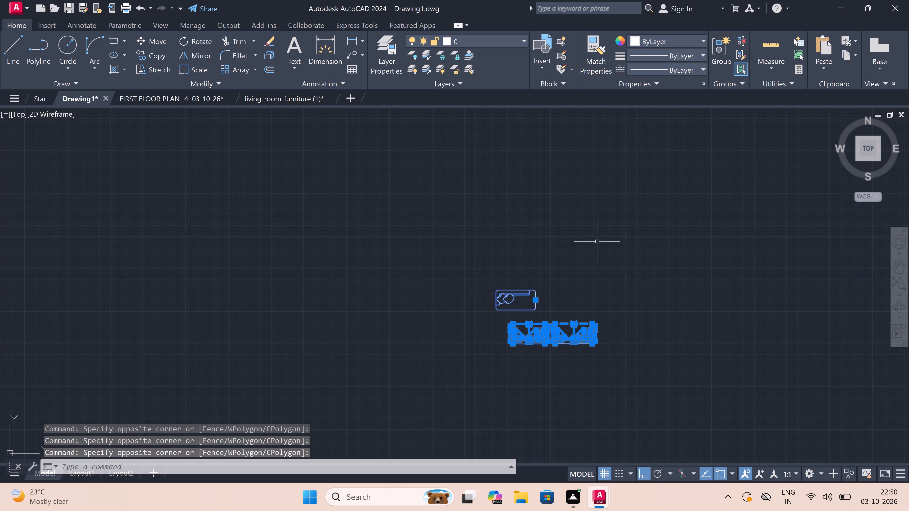
click(614, 235)
drag(614, 235, 611, 237)
click(323, 415)
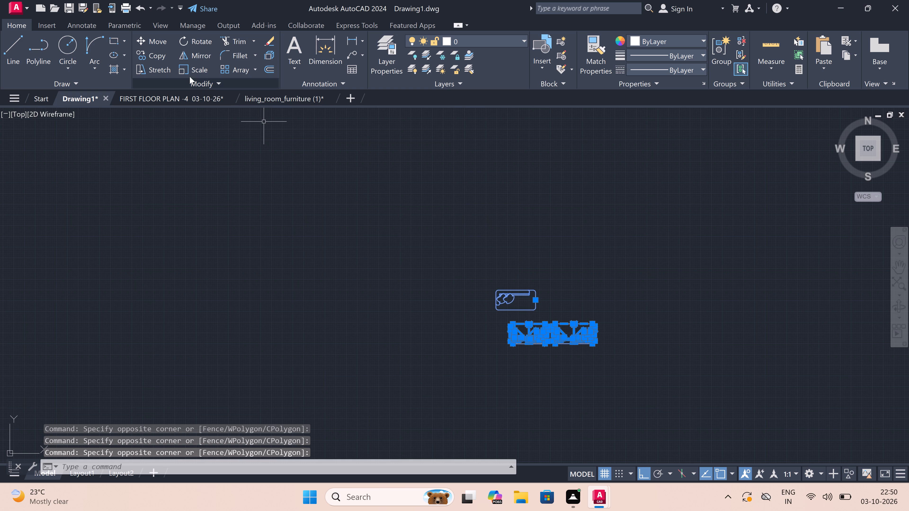
click(152, 38)
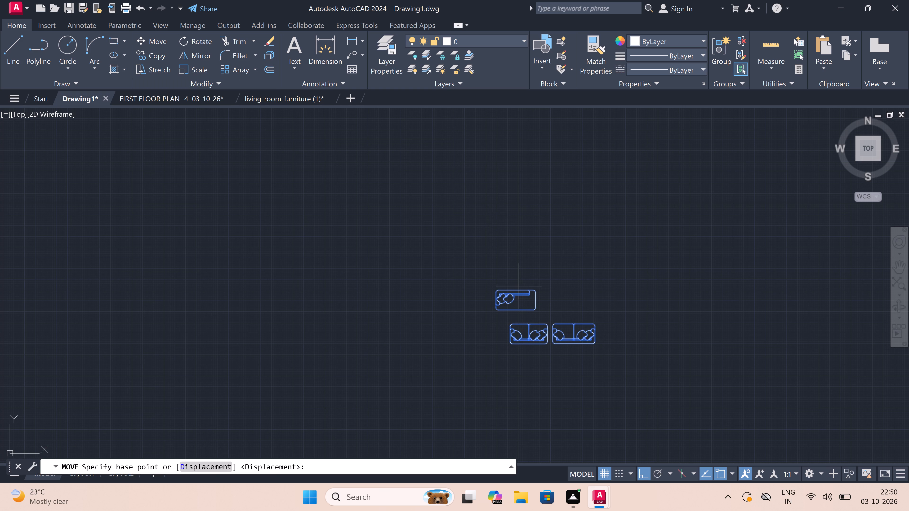
click(527, 307)
scroll(539, 228, down, 5)
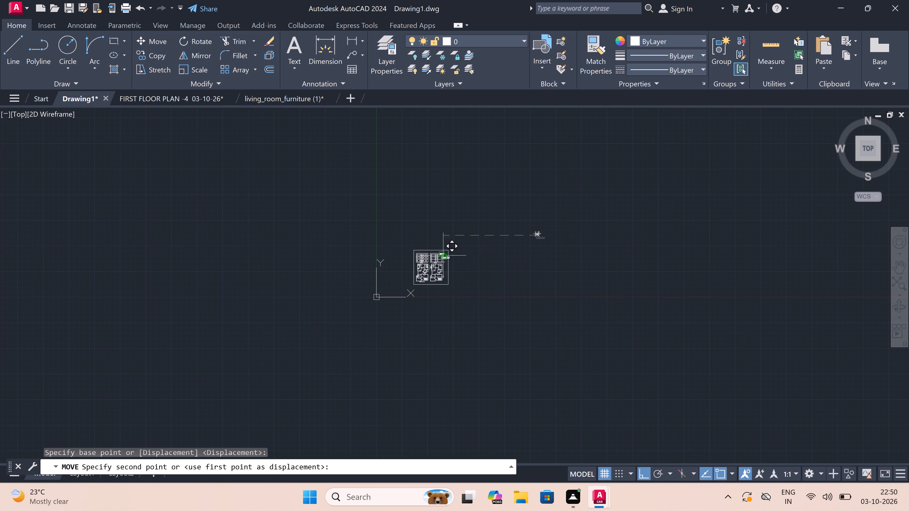
scroll(443, 255, up, 4)
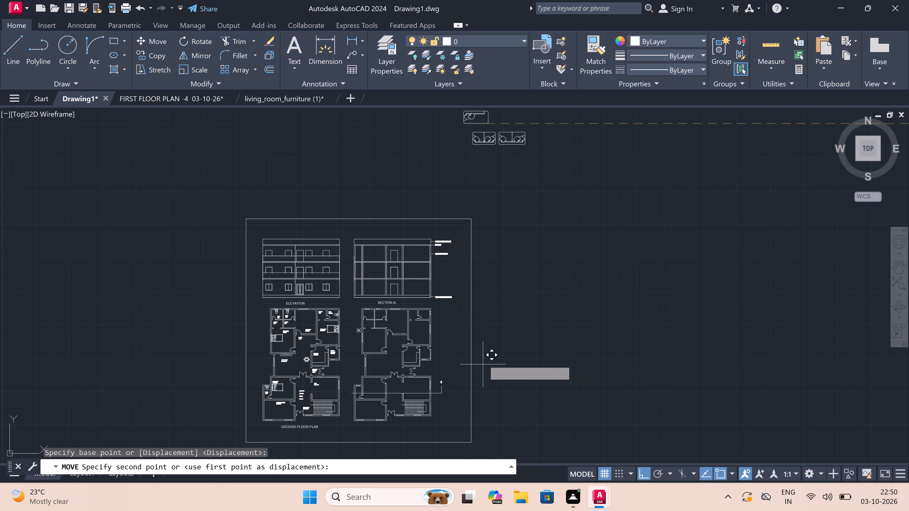
key(F8)
scroll(496, 403, up, 1)
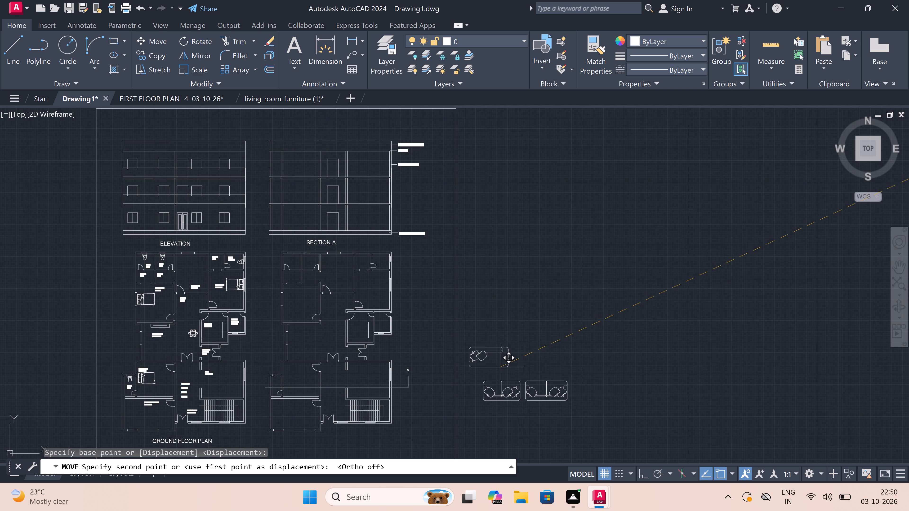
click(501, 355)
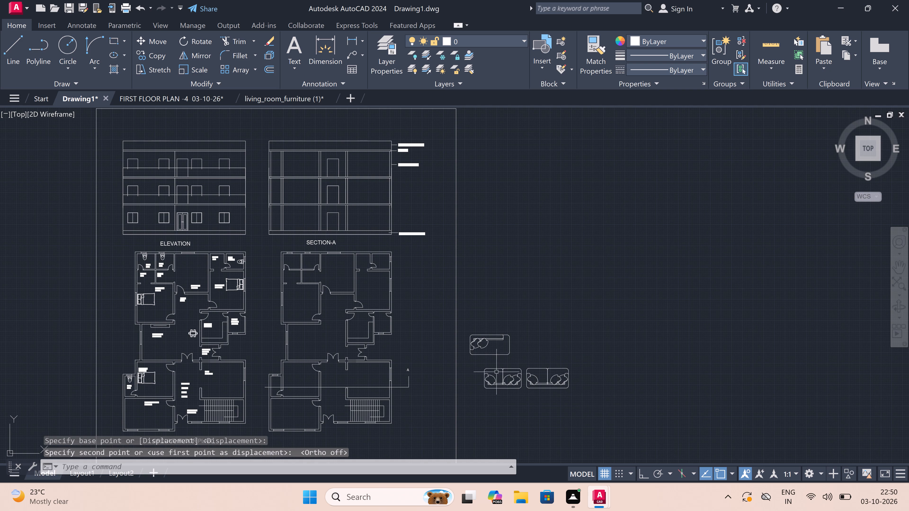
Scale the two cushioned two-seater sofas down freehand to roughly a fifth of their size, leaving out the rounded sofa.
scroll(491, 339, down, 2)
scroll(475, 365, up, 2)
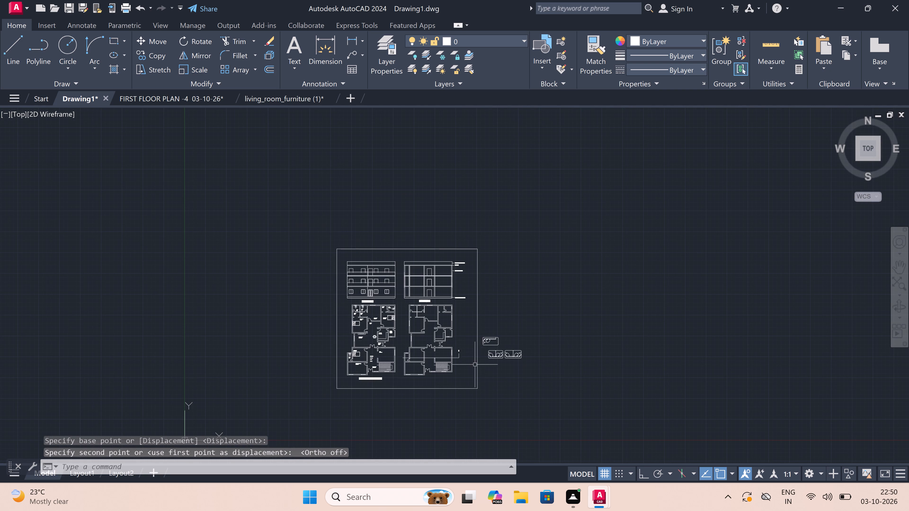
scroll(475, 365, up, 1)
scroll(503, 339, down, 1)
scroll(503, 339, up, 2)
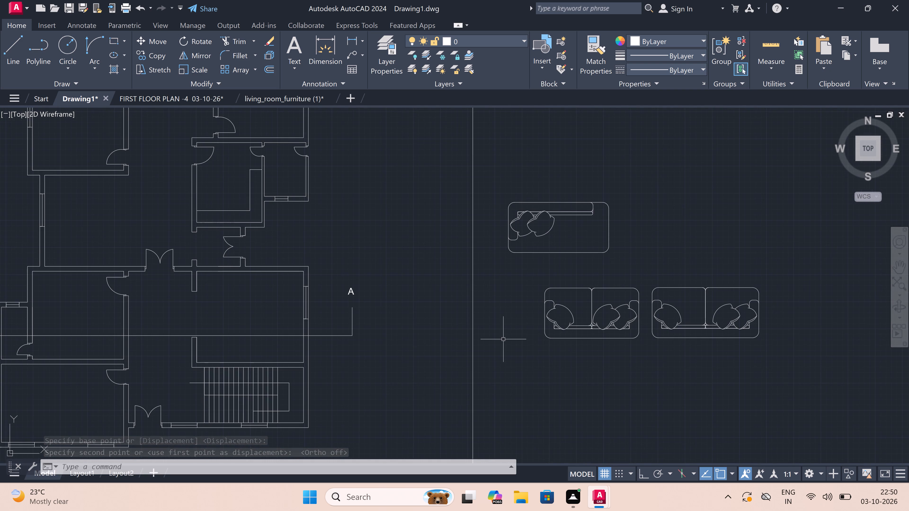
scroll(788, 274, up, 1)
click(789, 275)
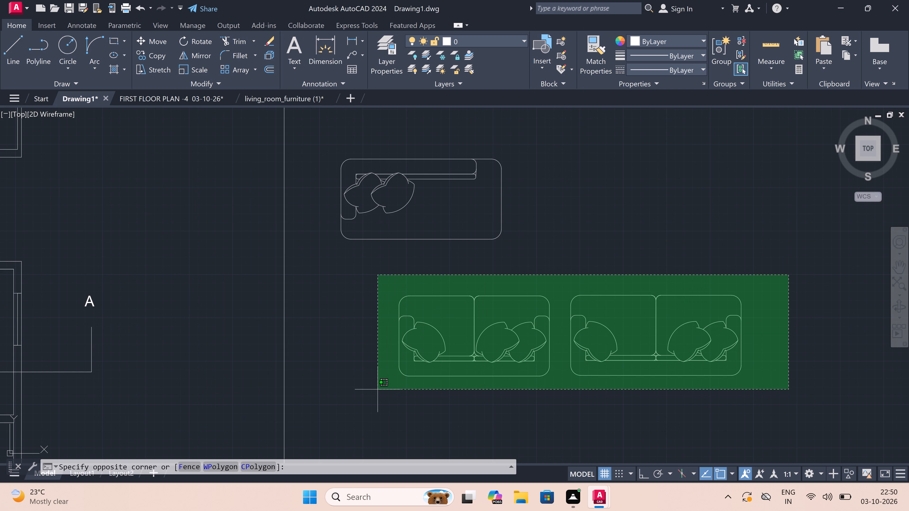
click(377, 390)
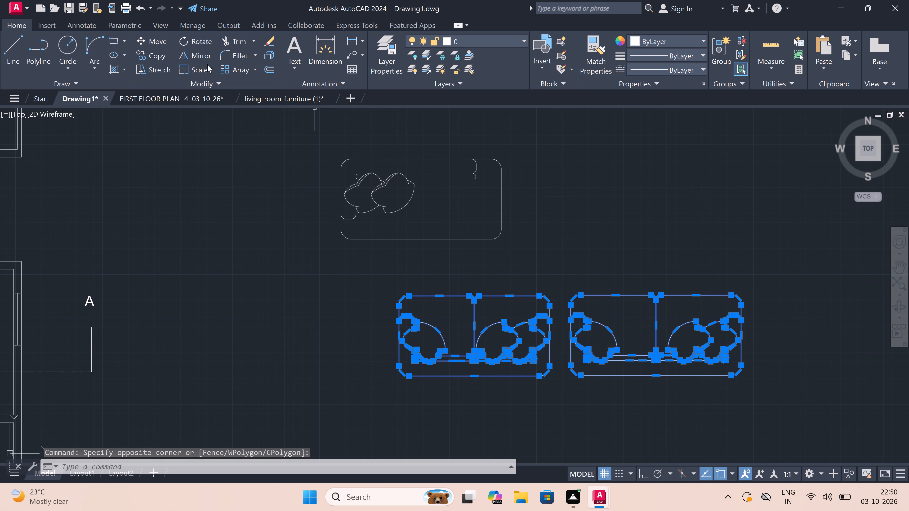
click(198, 68)
double_click(426, 317)
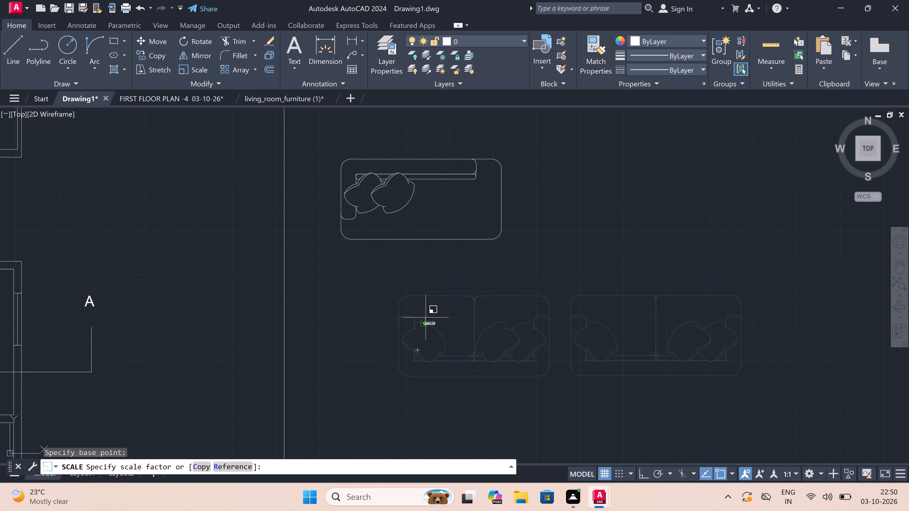
double_click(437, 289)
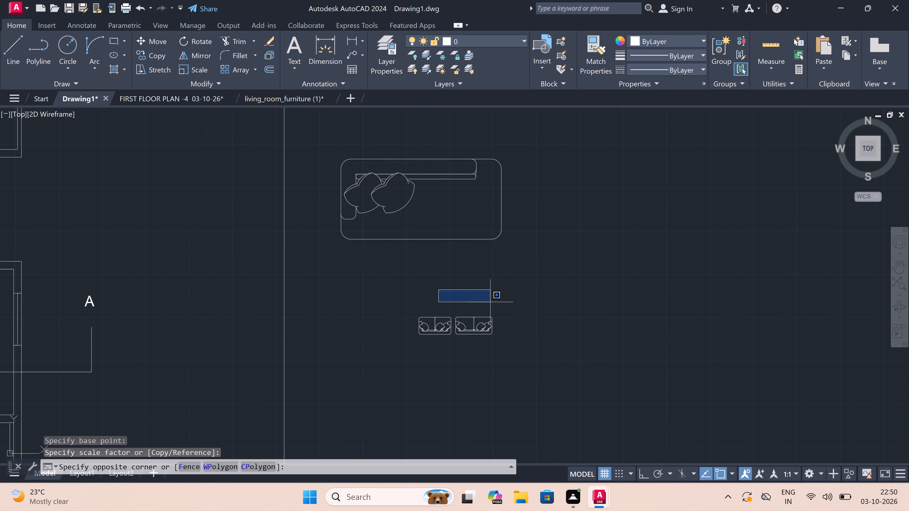
key(Escape)
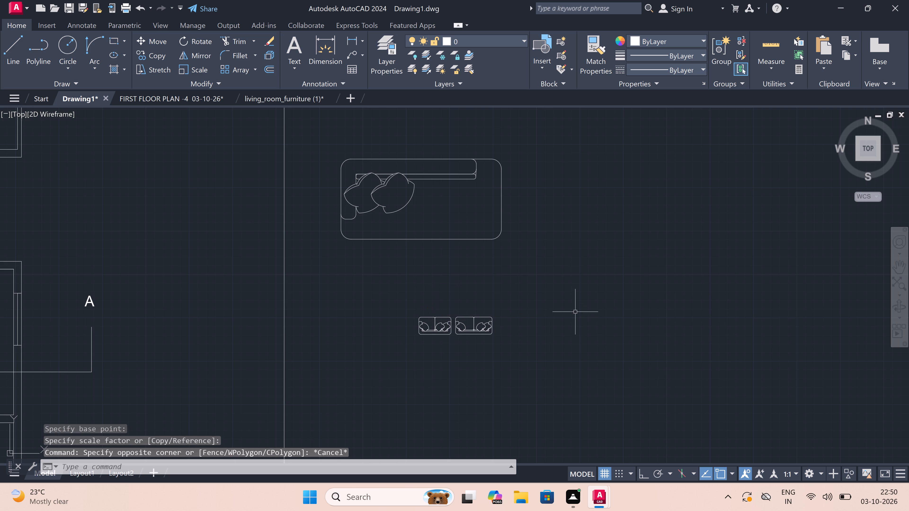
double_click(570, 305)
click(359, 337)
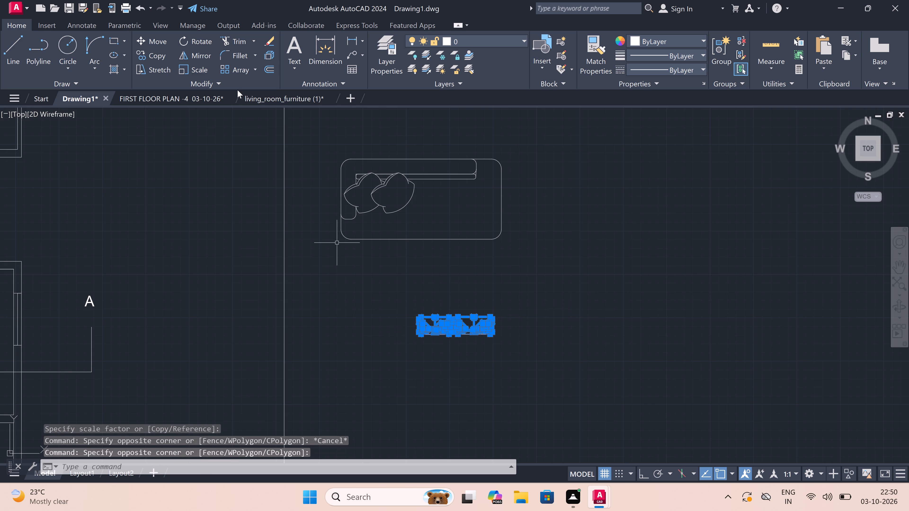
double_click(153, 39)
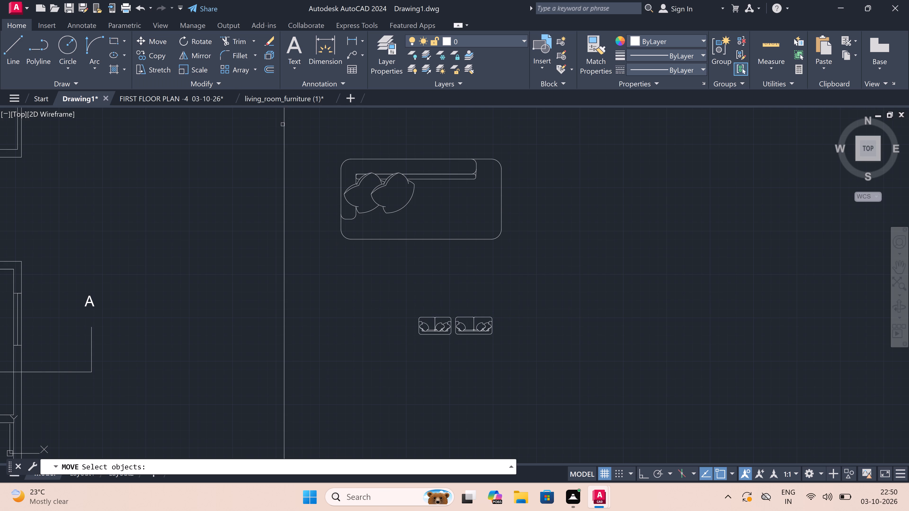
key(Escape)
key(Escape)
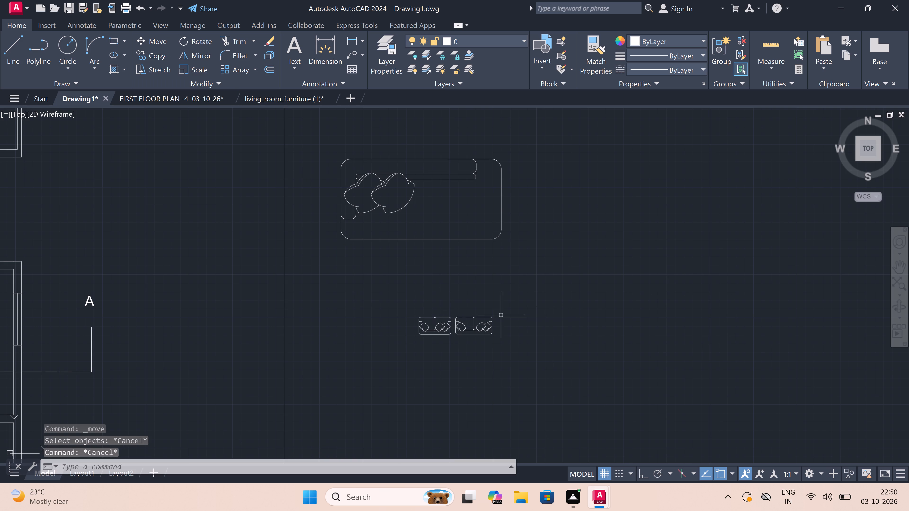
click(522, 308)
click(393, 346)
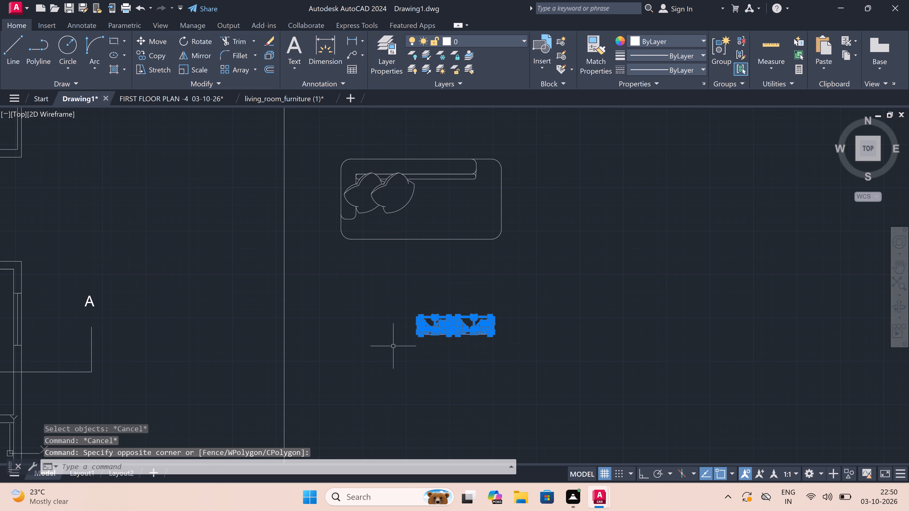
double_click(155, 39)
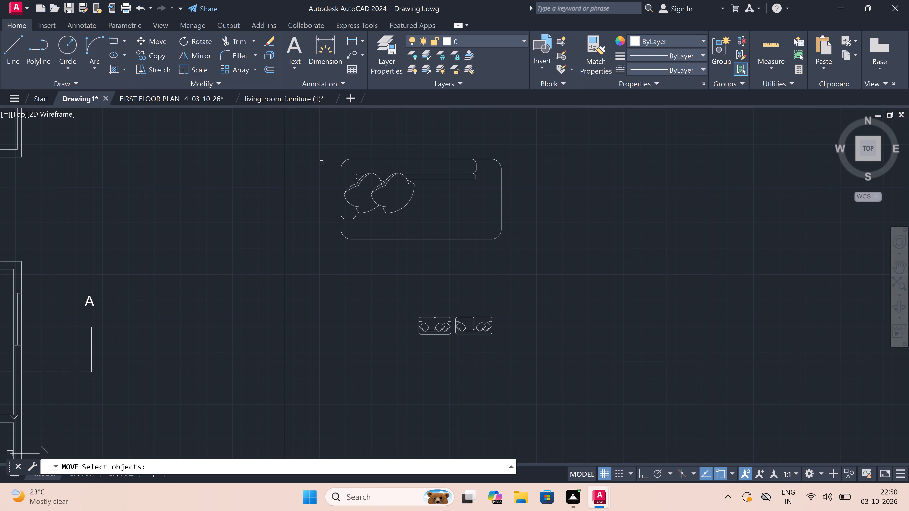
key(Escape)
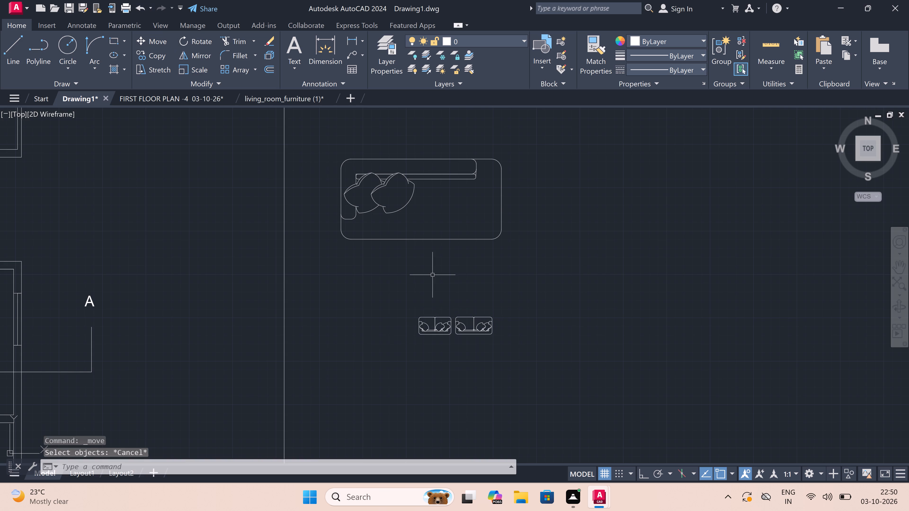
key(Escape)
Move the two scaled-down two-seater sofas into the ground floor plan's drawing room, beside its south wall.
click(517, 308)
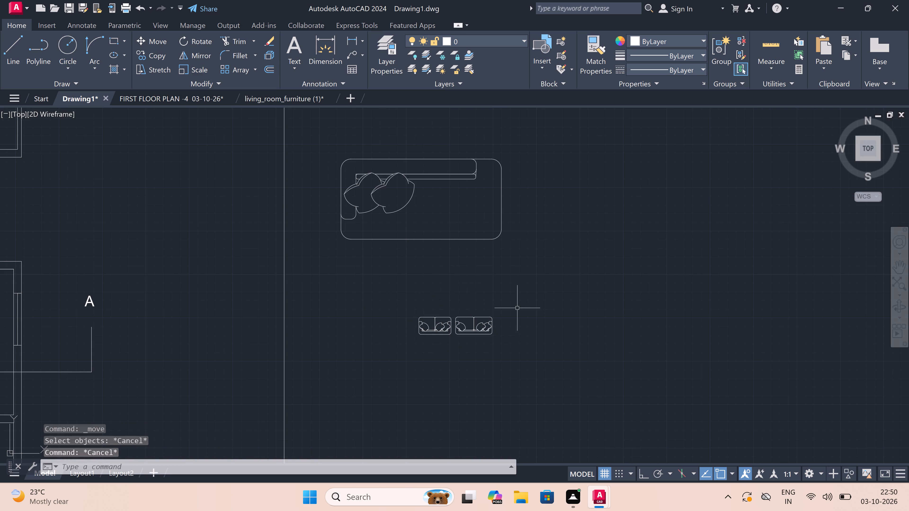
double_click(331, 361)
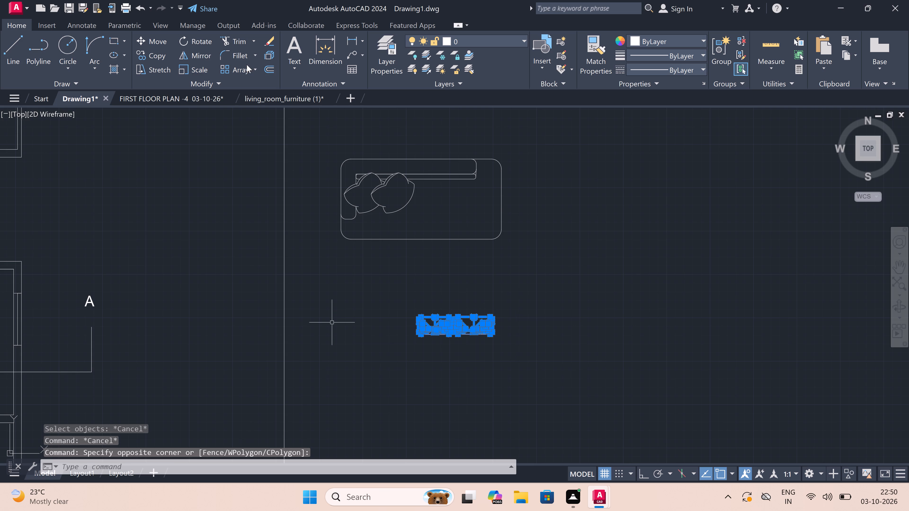
click(152, 40)
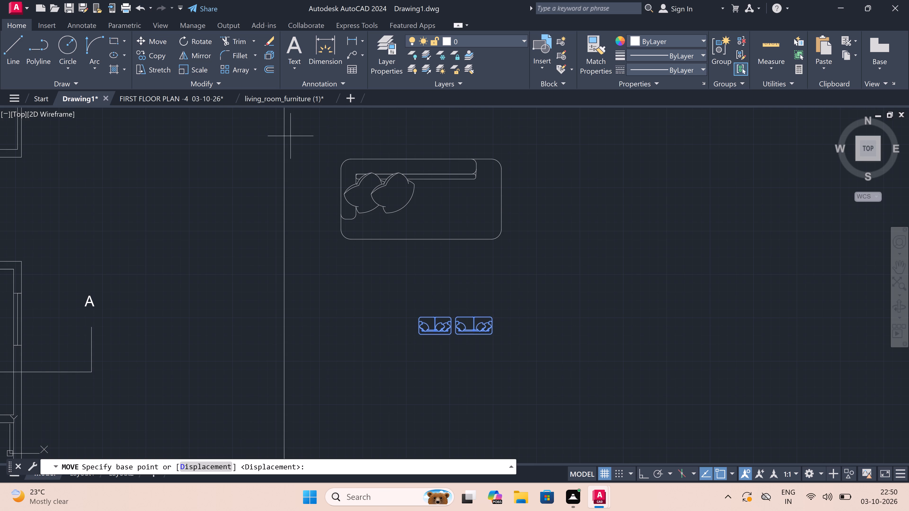
click(462, 331)
scroll(471, 297, down, 2)
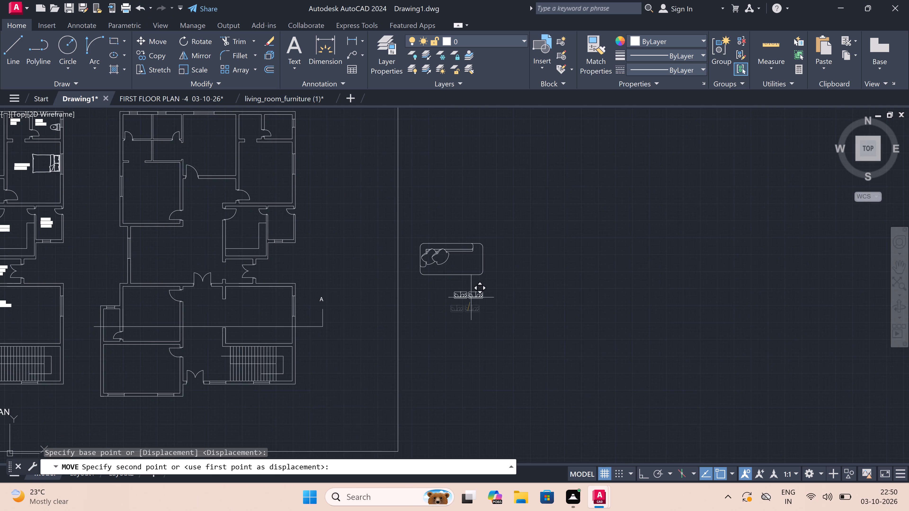
scroll(471, 297, down, 1)
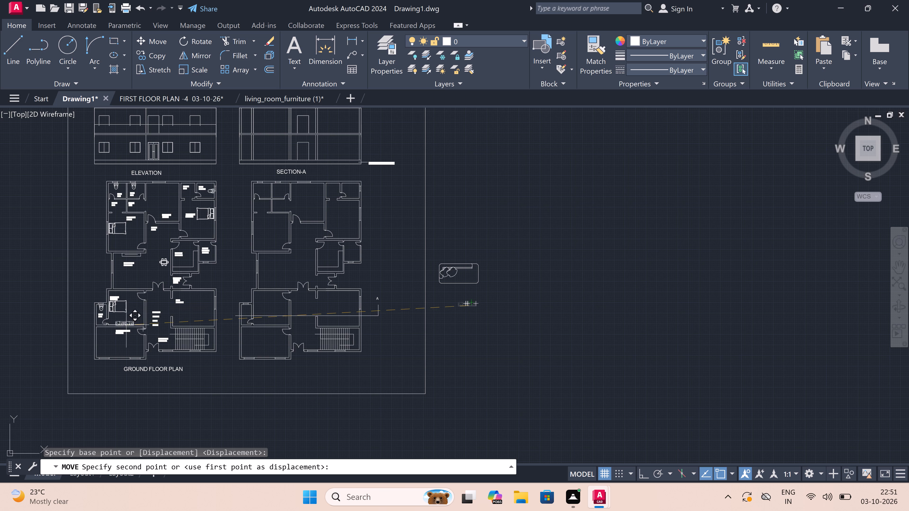
scroll(107, 351, up, 5)
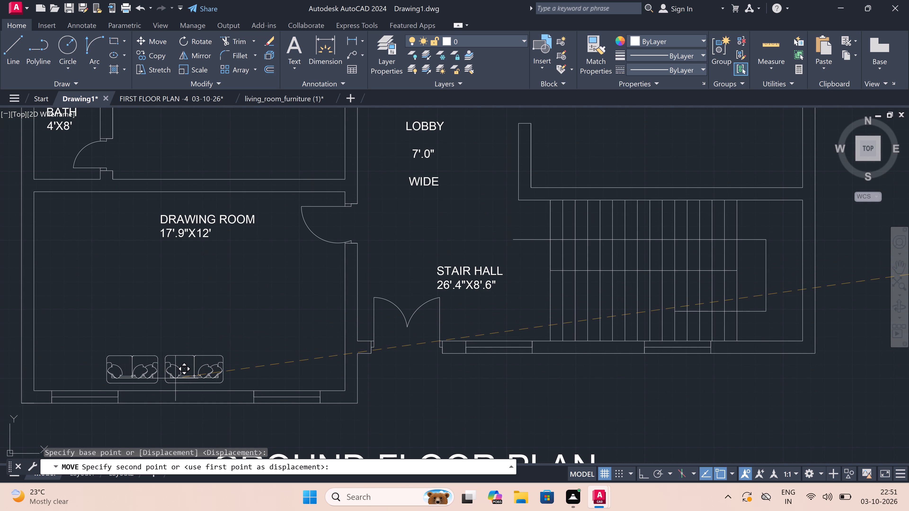
double_click(176, 378)
scroll(228, 374, down, 3)
scroll(193, 377, up, 1)
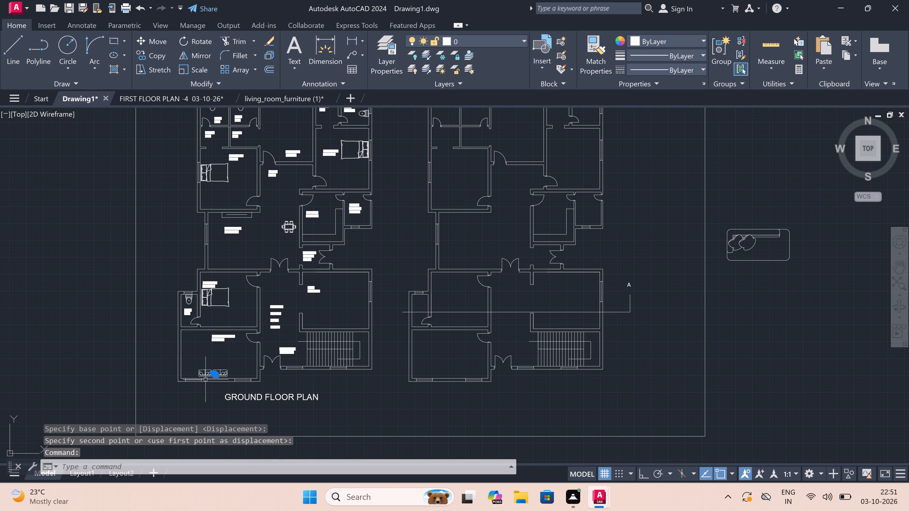
scroll(193, 377, up, 3)
key(Escape)
scroll(374, 334, down, 2)
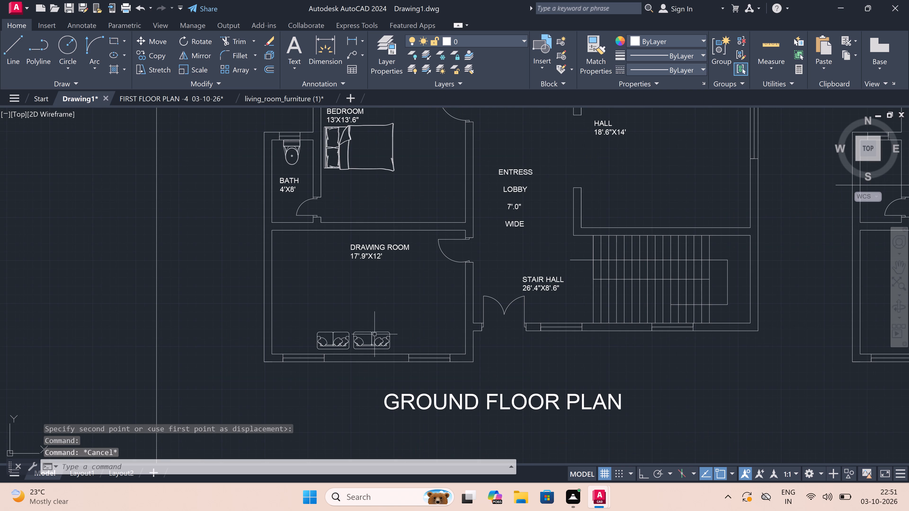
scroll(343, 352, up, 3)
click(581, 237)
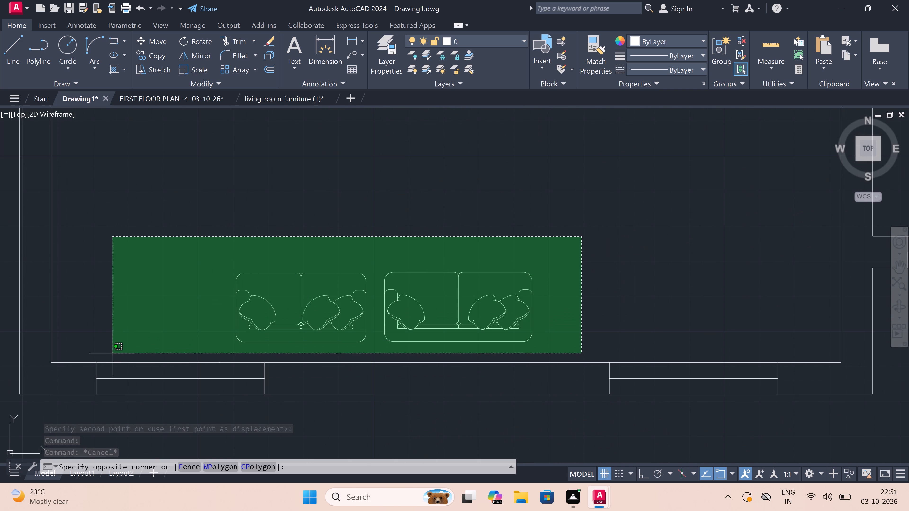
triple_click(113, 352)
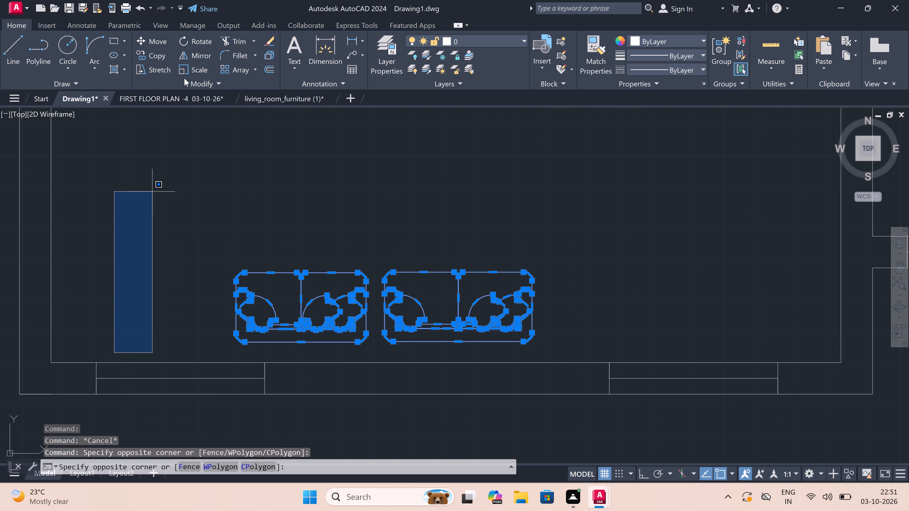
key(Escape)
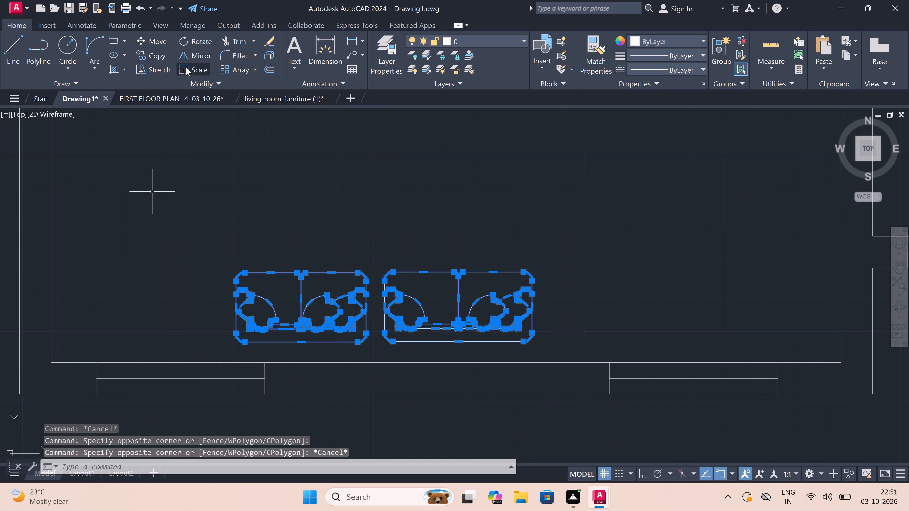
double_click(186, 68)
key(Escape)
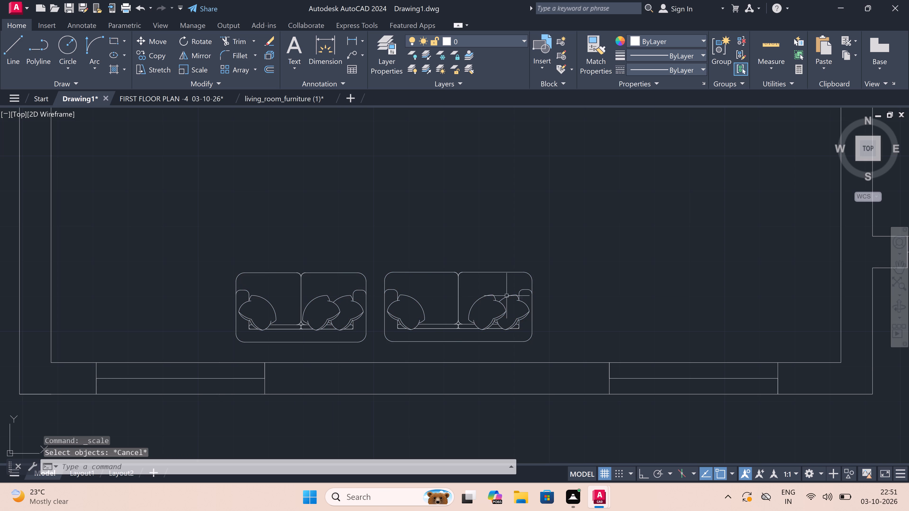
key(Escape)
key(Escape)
Scale both drawing room sofas up freehand by about 1.27, with the base point at the west sofa's upper middle.
drag(583, 252, 581, 255)
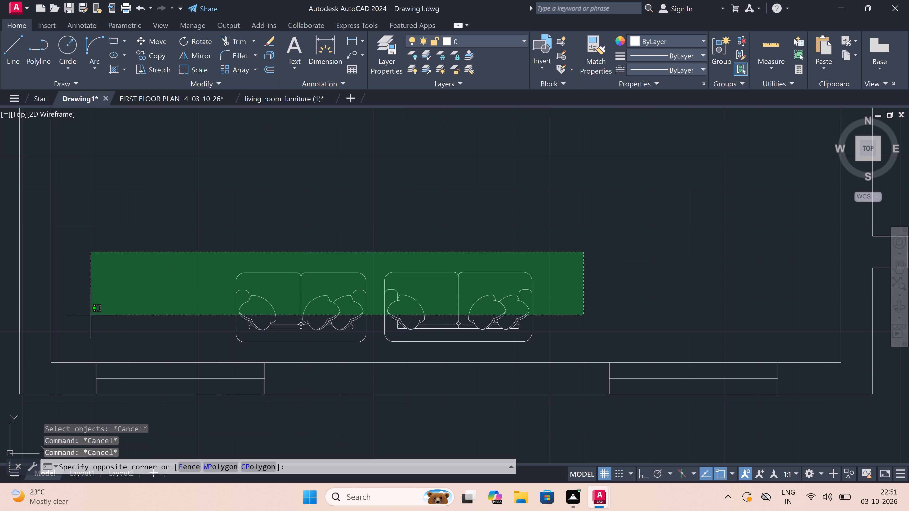
click(107, 349)
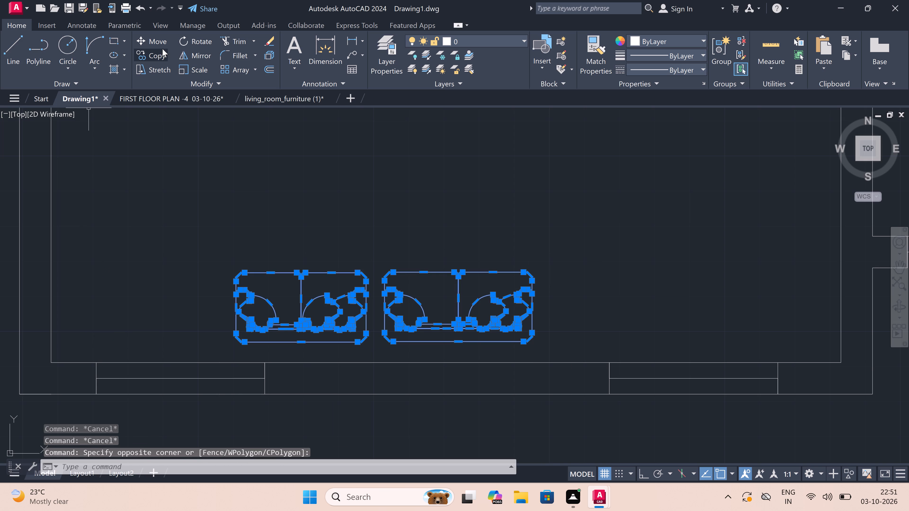
double_click(193, 67)
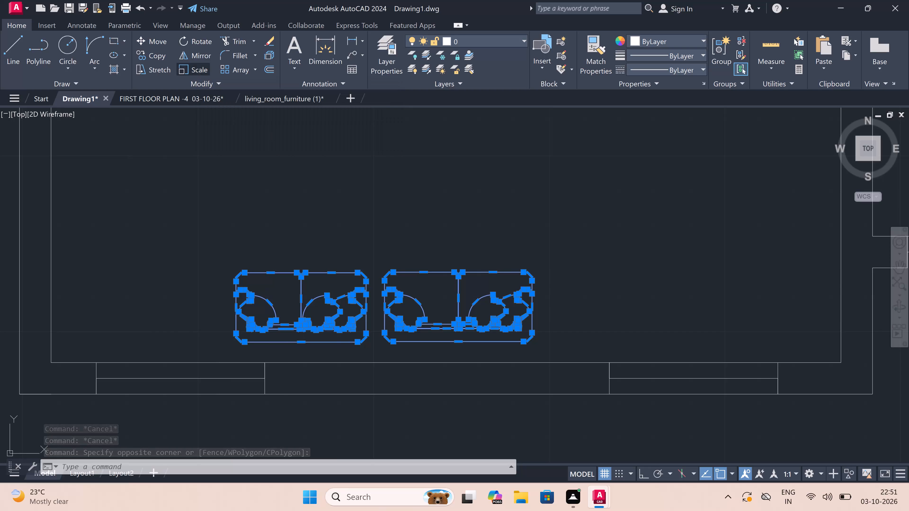
click(303, 273)
drag(305, 269, 306, 267)
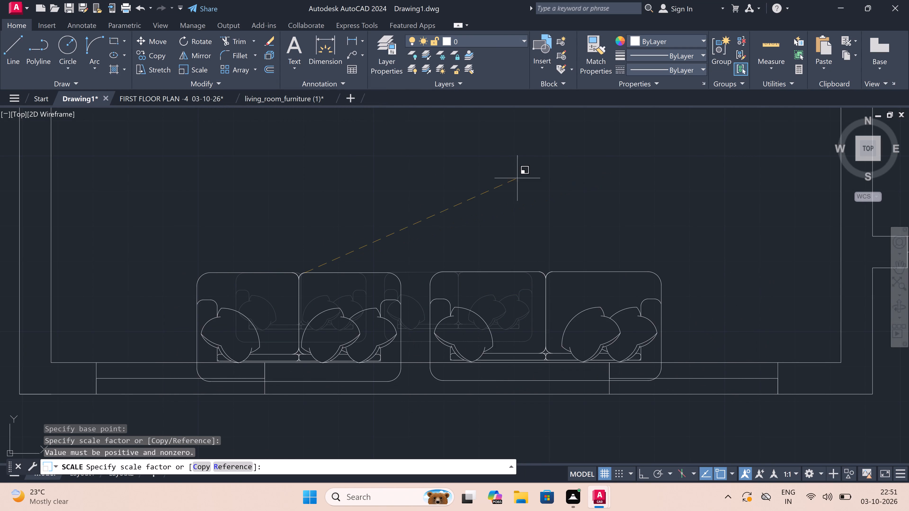
double_click(470, 181)
scroll(465, 182, down, 4)
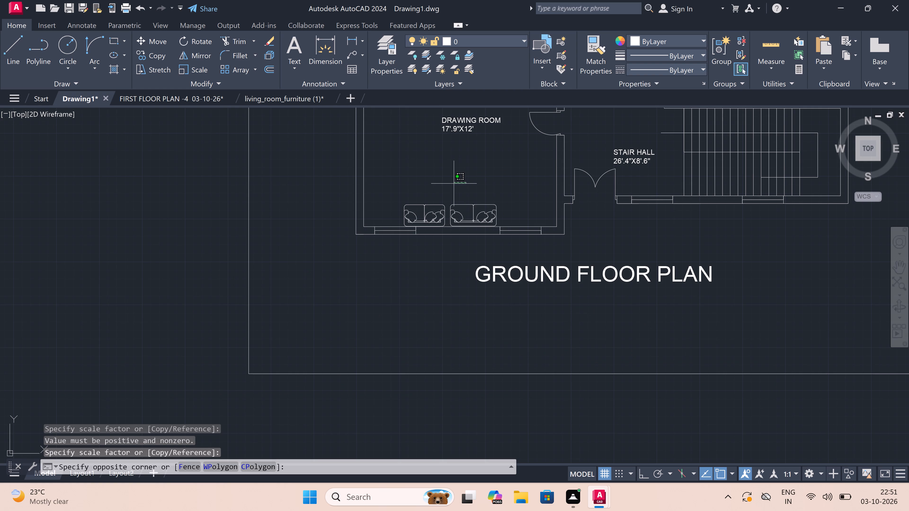
key(Escape)
scroll(454, 184, down, 2)
scroll(470, 161, up, 4)
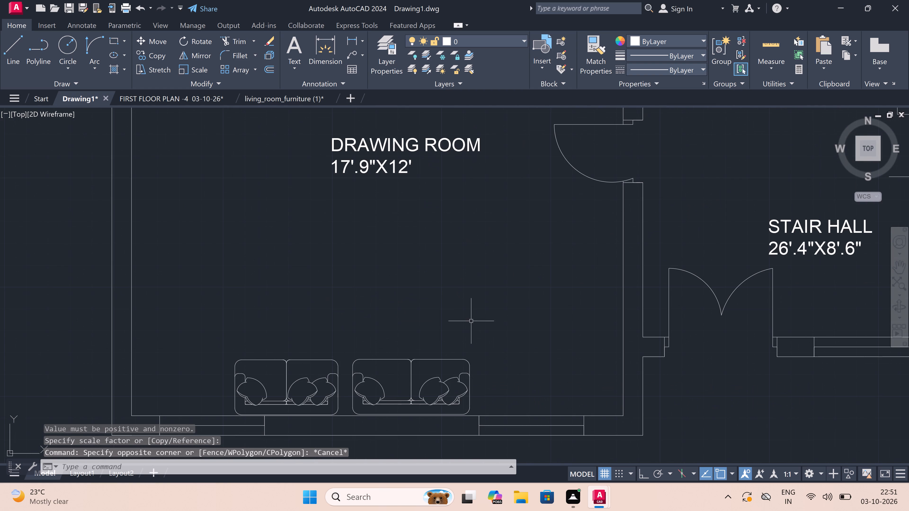
Move both drawing room sofas slightly north and west, leaving a gap between them and the south wall.
double_click(495, 331)
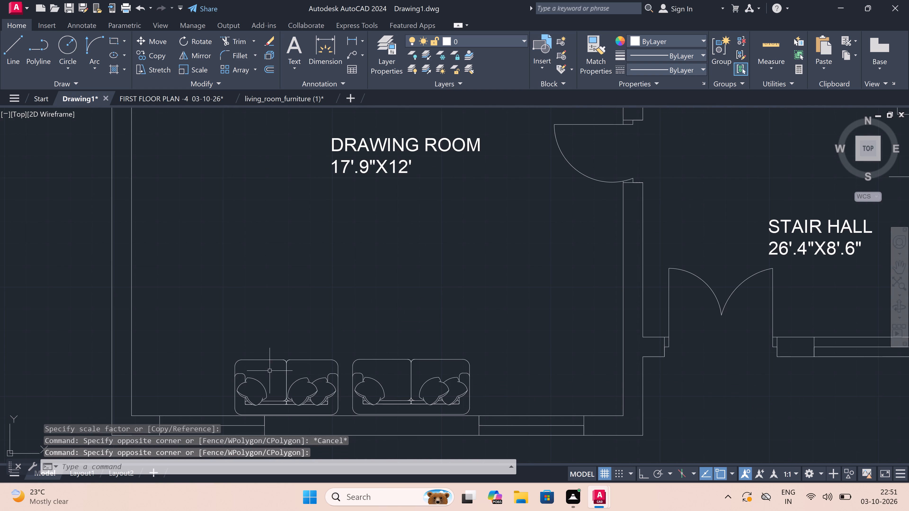
triple_click(505, 336)
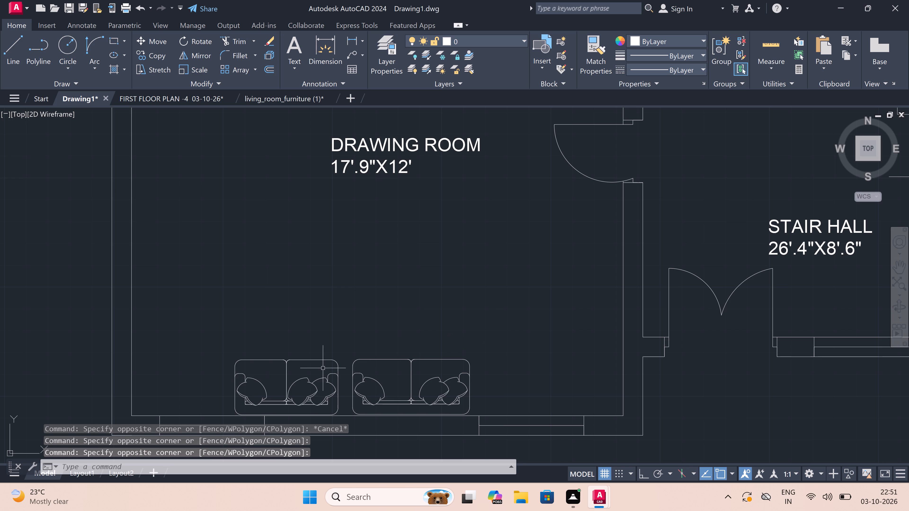
double_click(516, 331)
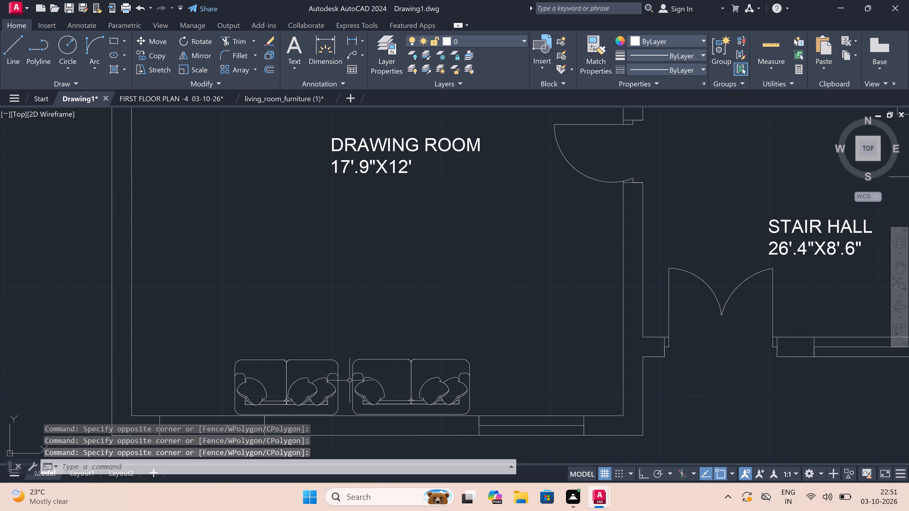
double_click(493, 337)
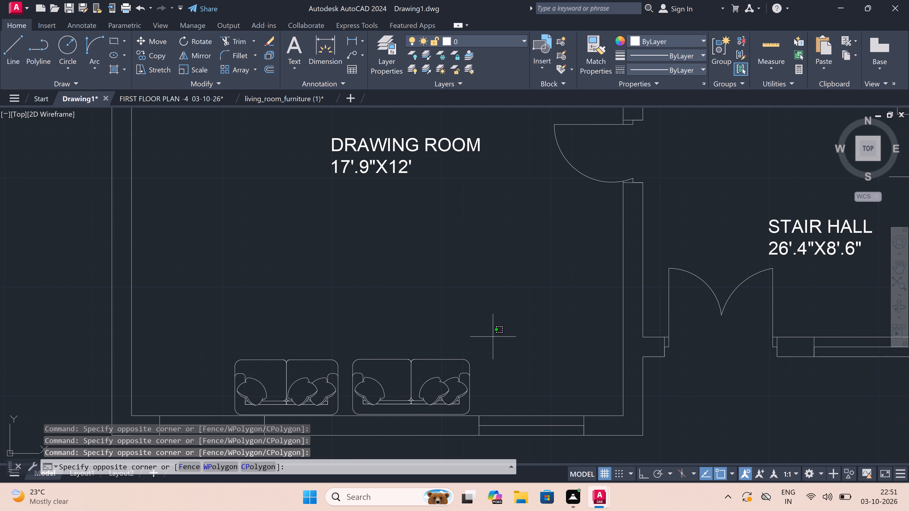
scroll(441, 362, down, 2)
scroll(365, 375, up, 1)
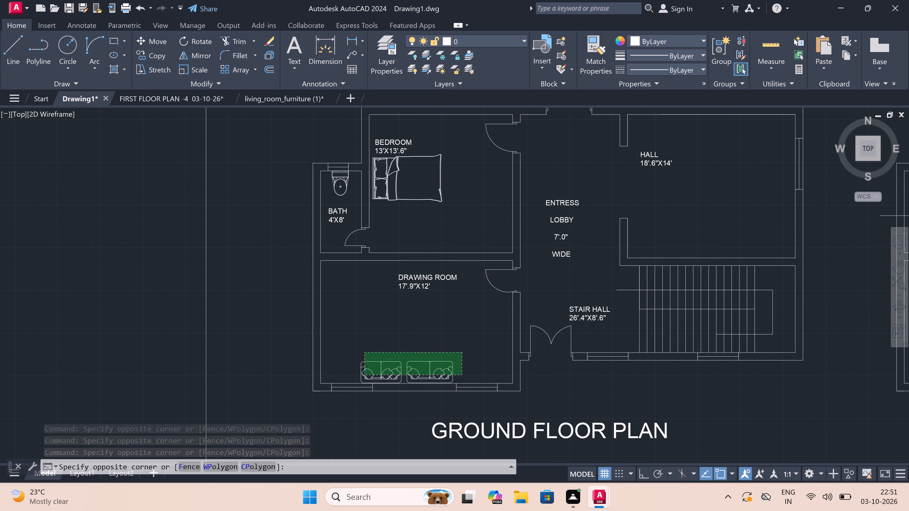
scroll(365, 375, up, 2)
scroll(297, 406, up, 4)
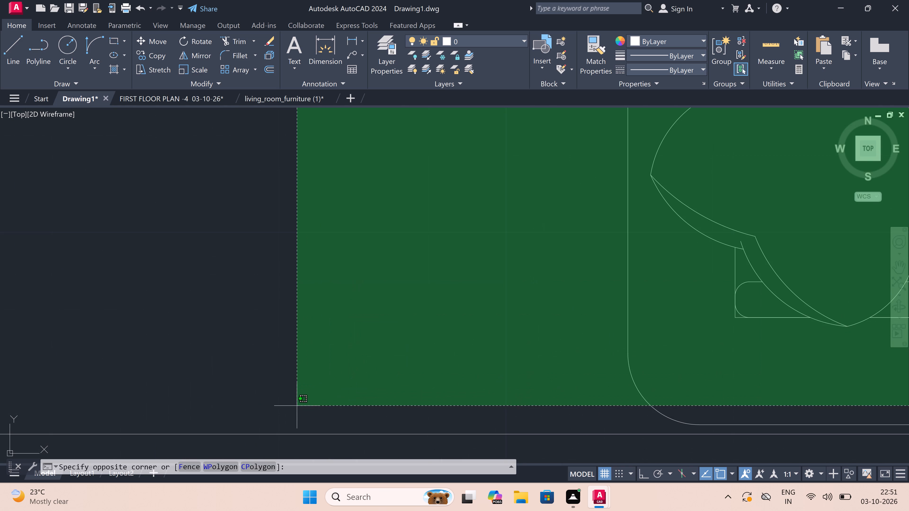
click(286, 431)
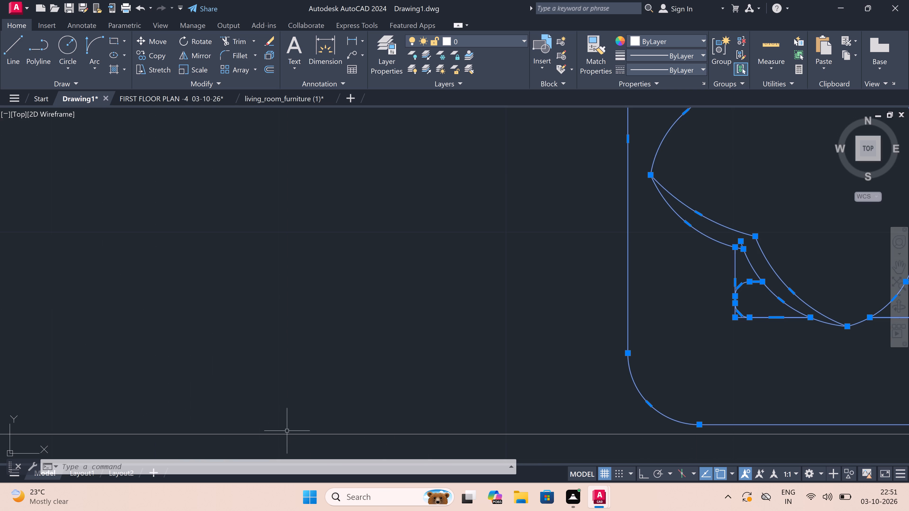
scroll(310, 313, down, 5)
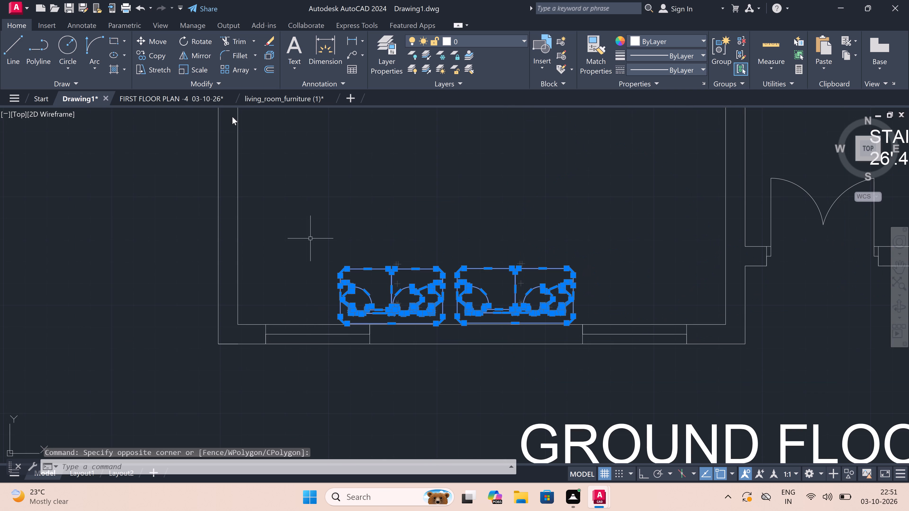
double_click(157, 38)
double_click(384, 299)
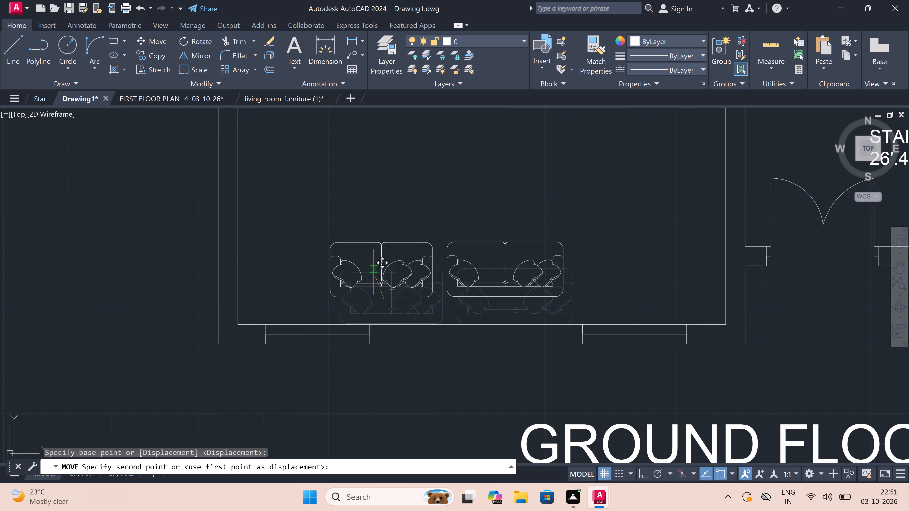
click(373, 273)
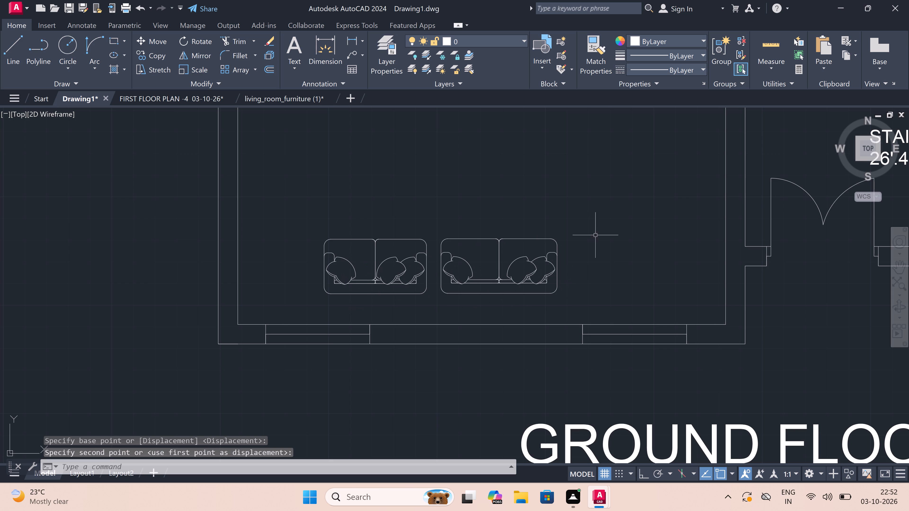
Scale both drawing room sofas up freehand by about 1.28, with the base point on the west sofa's middle cushion.
scroll(608, 215, up, 1)
click(608, 216)
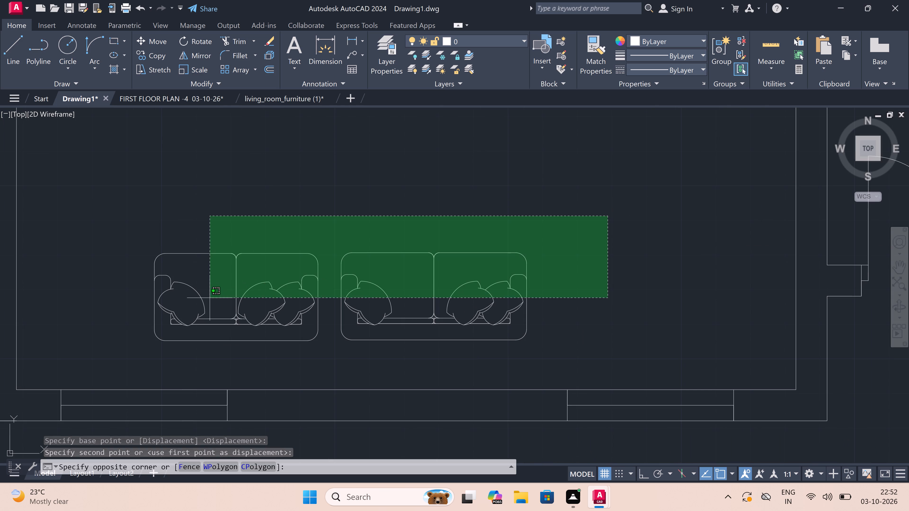
double_click(81, 361)
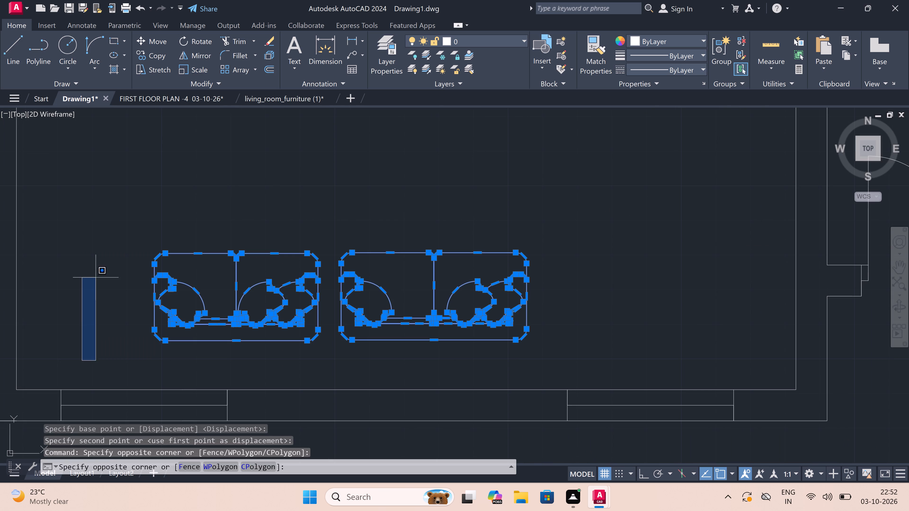
key(Escape)
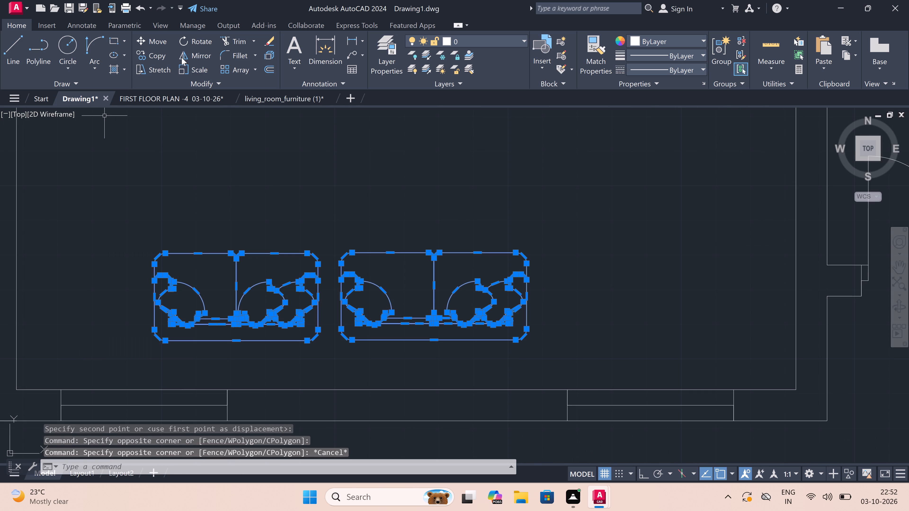
click(195, 66)
drag(254, 306, 254, 305)
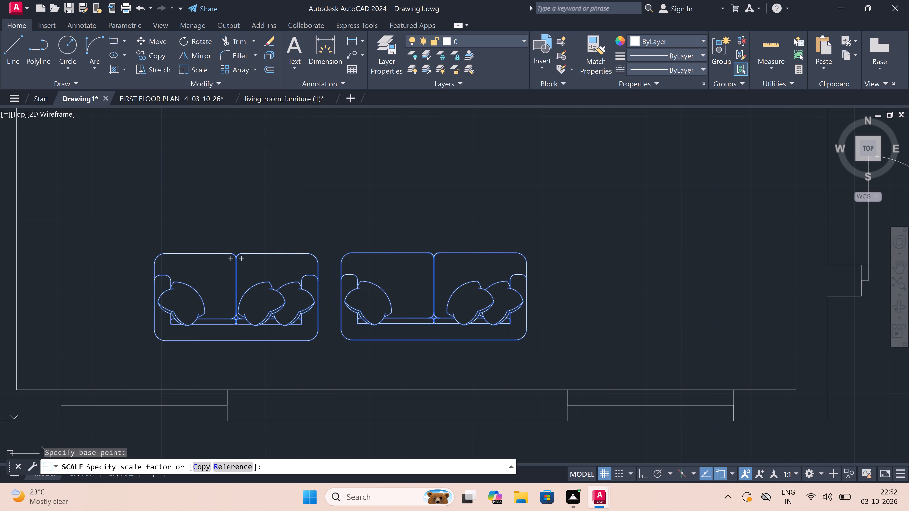
drag(254, 305, 254, 303)
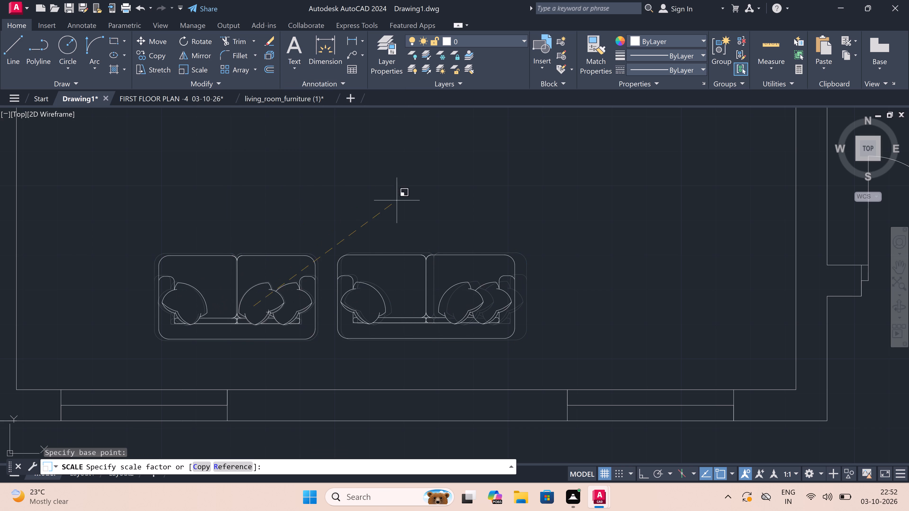
scroll(558, 216, down, 4)
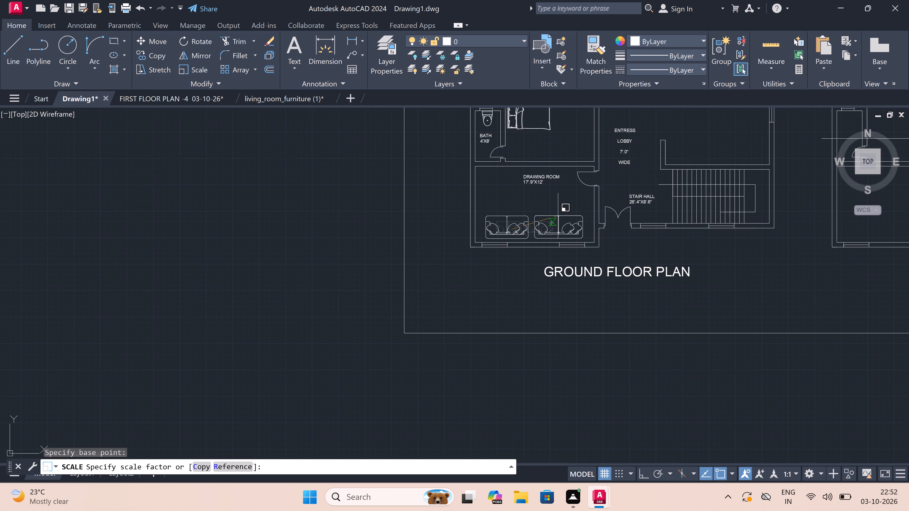
scroll(558, 216, down, 1)
scroll(558, 216, up, 5)
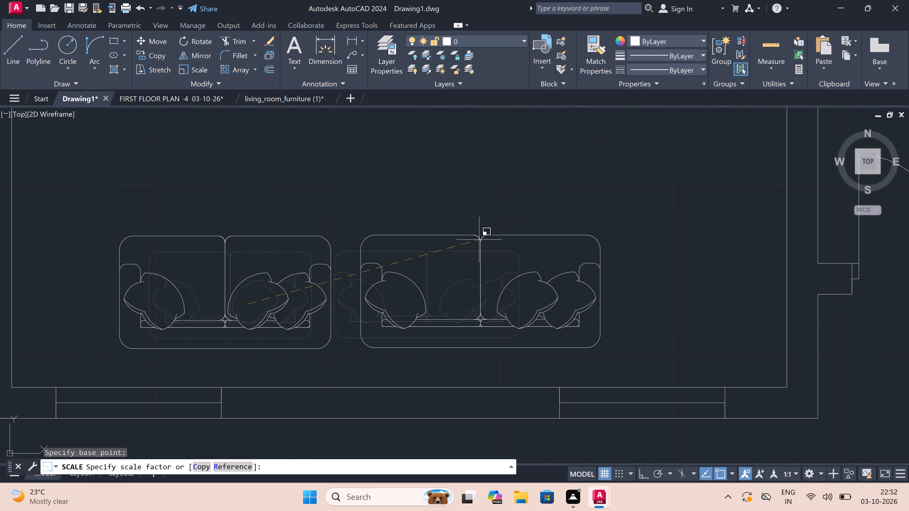
click(475, 241)
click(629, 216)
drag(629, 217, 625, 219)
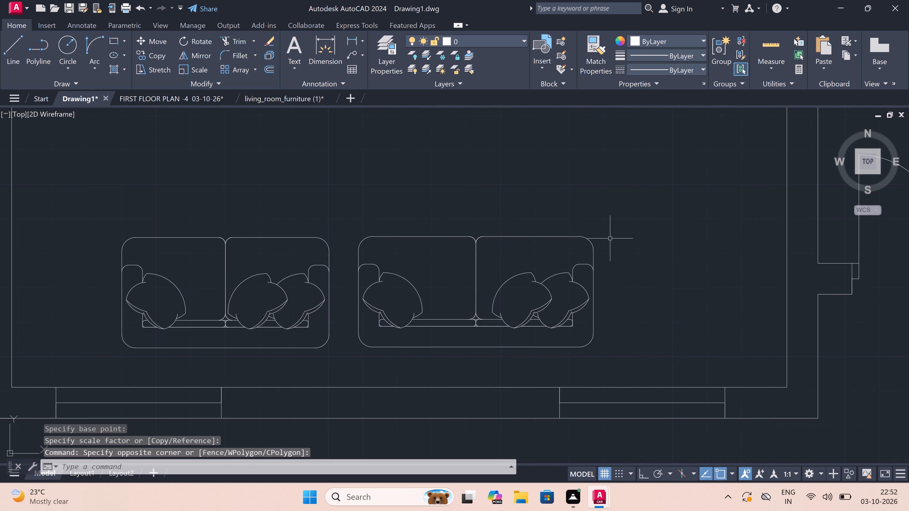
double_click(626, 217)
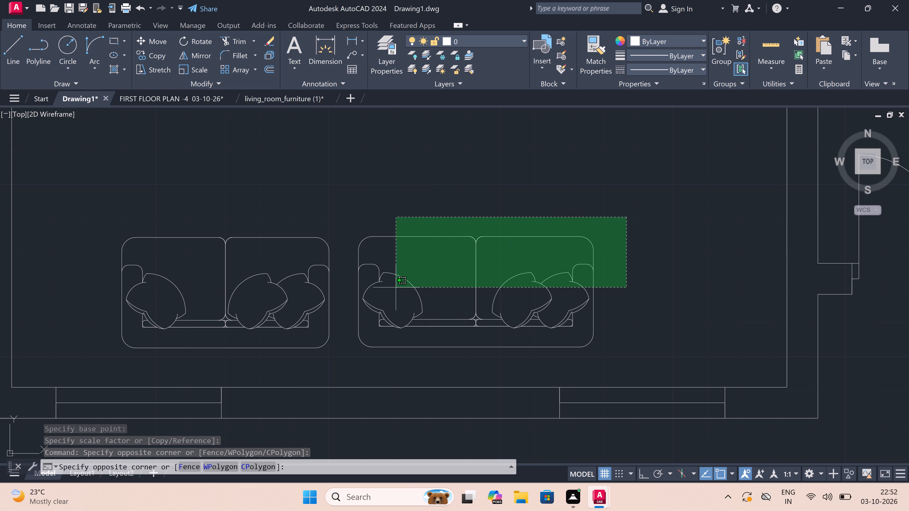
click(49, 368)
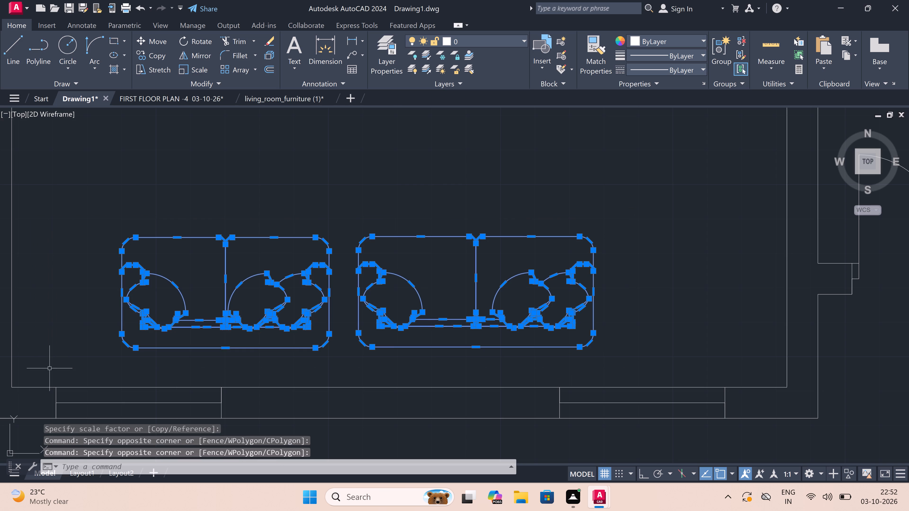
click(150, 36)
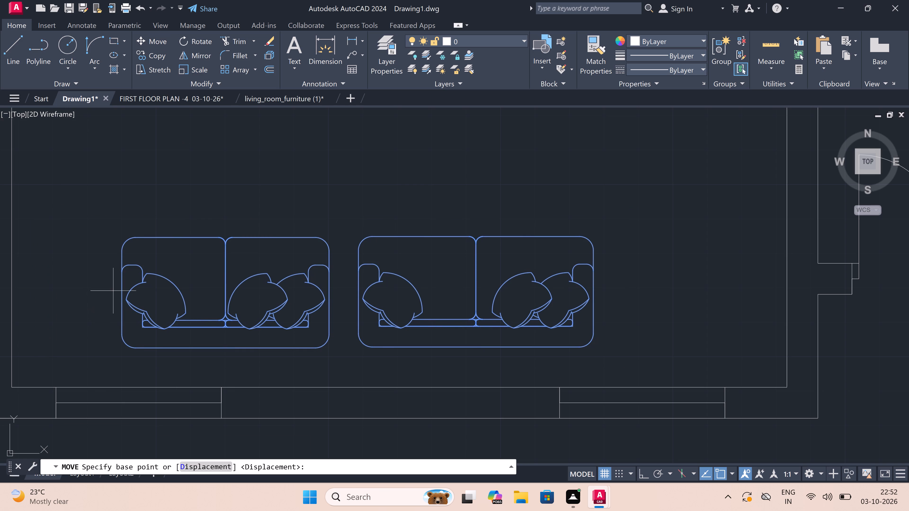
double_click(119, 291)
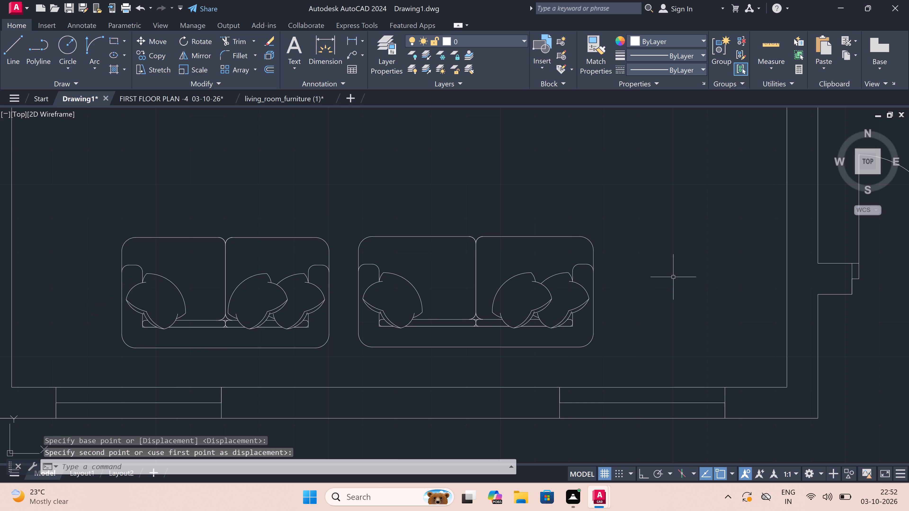
Move both drawing room sofas south-west into the room's south-west corner, leaving small gaps to the west and south walls.
double_click(641, 223)
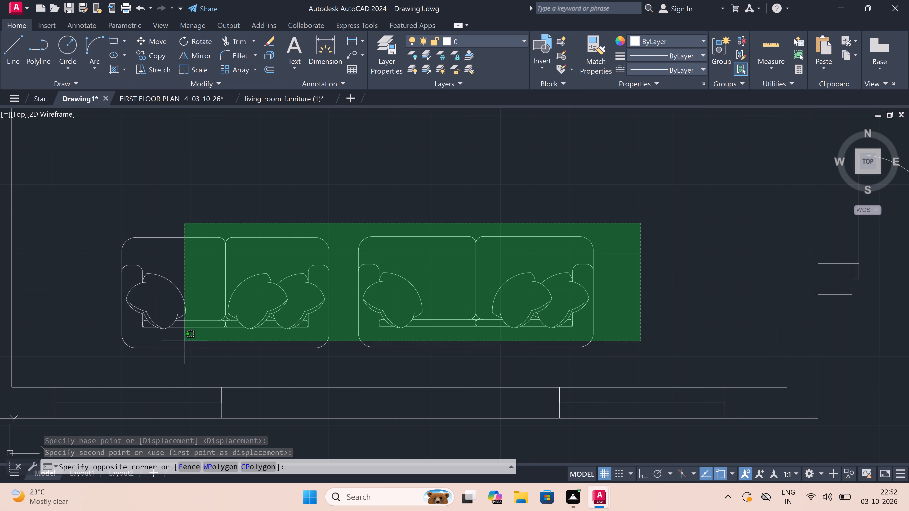
click(71, 354)
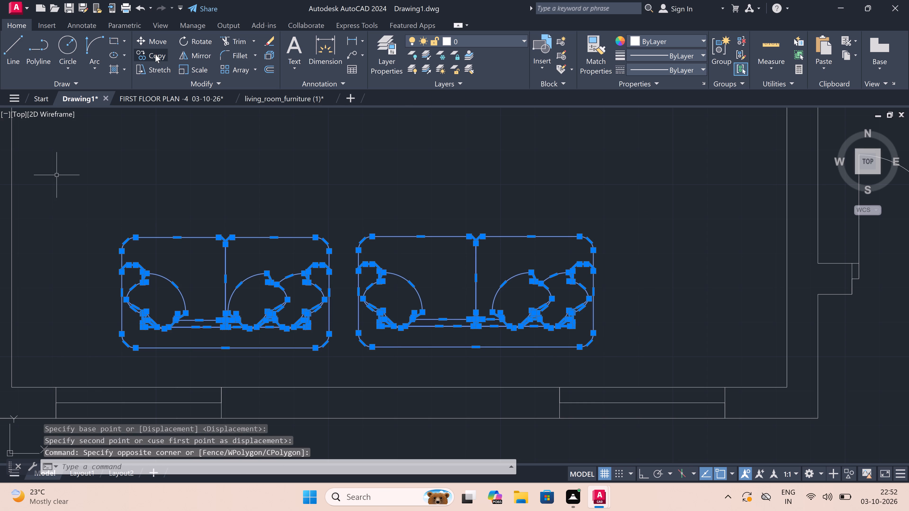
double_click(160, 41)
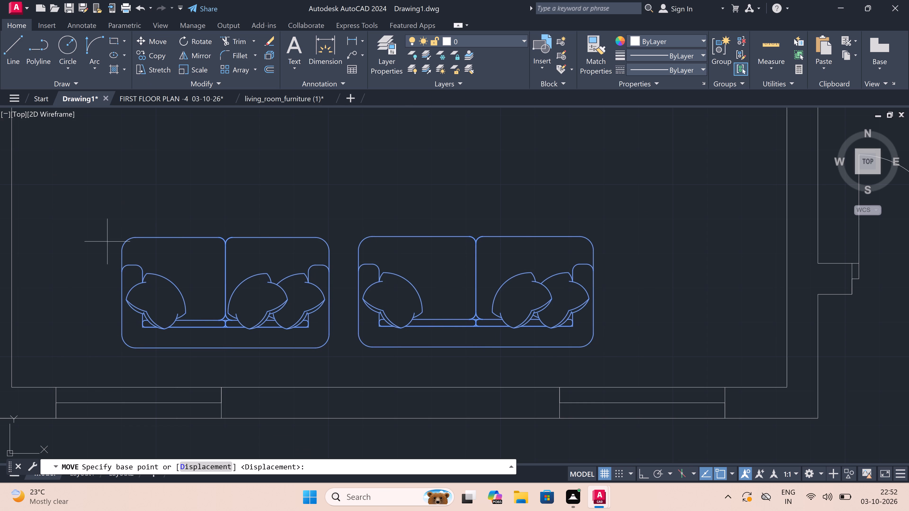
click(123, 279)
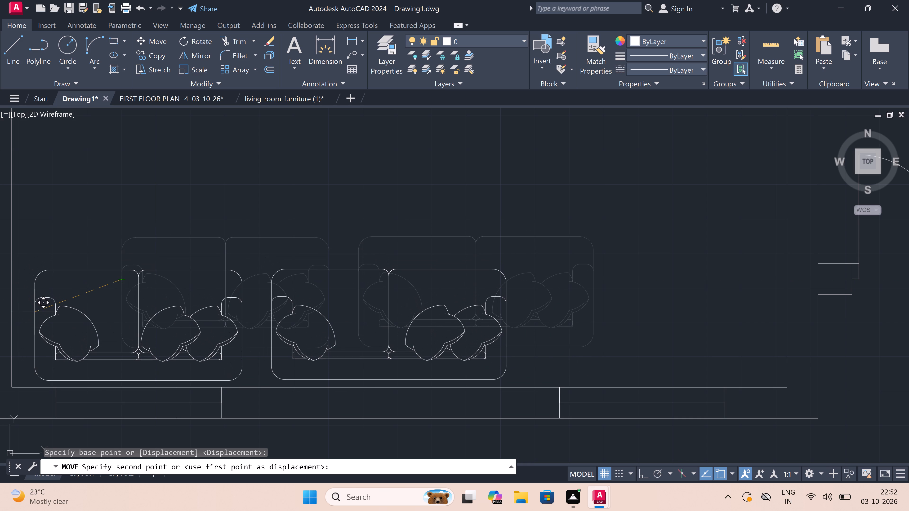
double_click(38, 313)
Rotate the rounded two-cushion sofa east of the drawing sheet 90° counterclockwise with Ortho on, so its back faces west.
scroll(262, 312, down, 4)
scroll(162, 248, up, 1)
scroll(196, 260, down, 1)
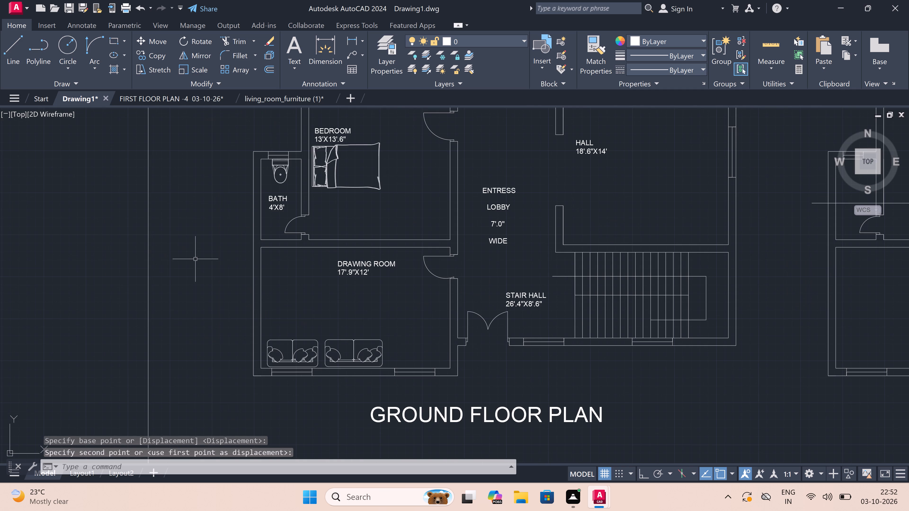
scroll(196, 260, down, 1)
scroll(299, 271, down, 2)
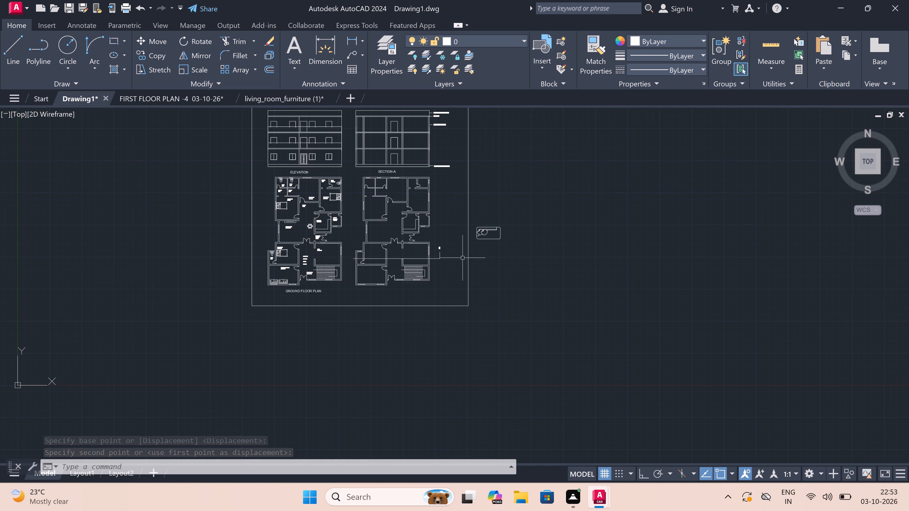
scroll(473, 226, up, 4)
scroll(633, 226, up, 1)
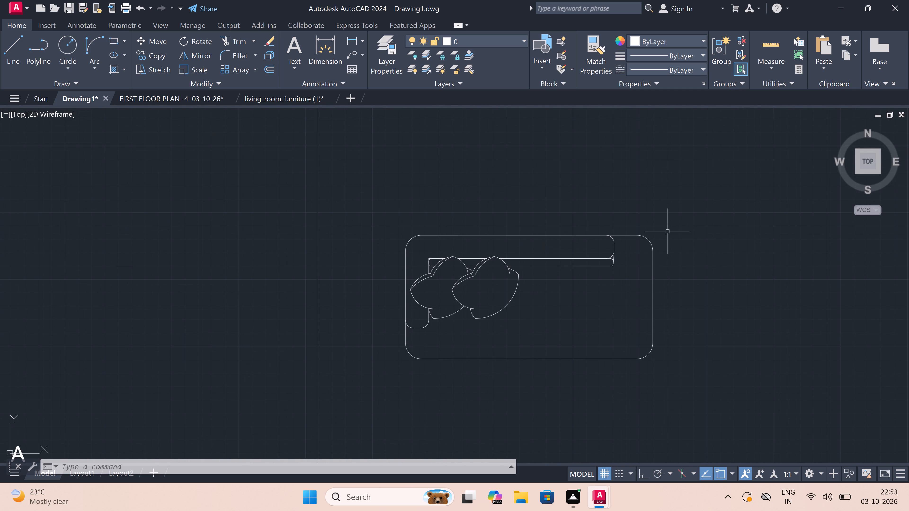
click(699, 232)
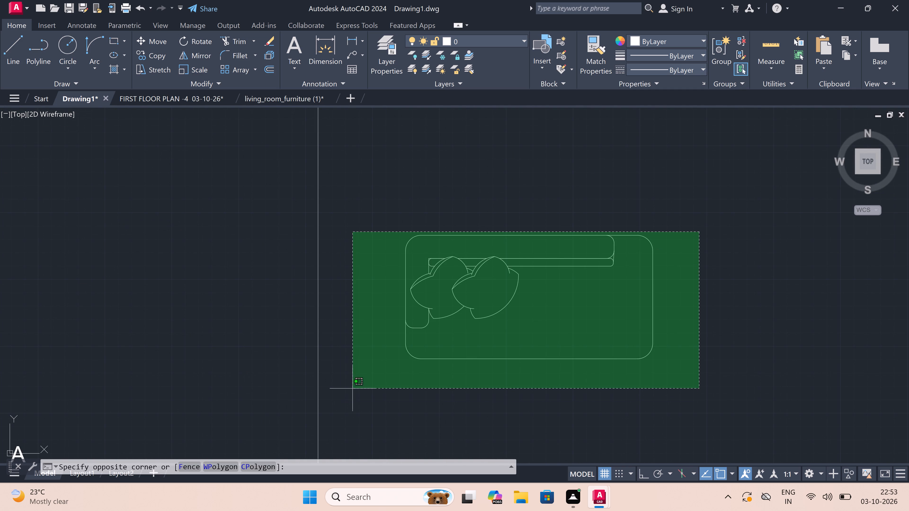
click(367, 383)
click(205, 37)
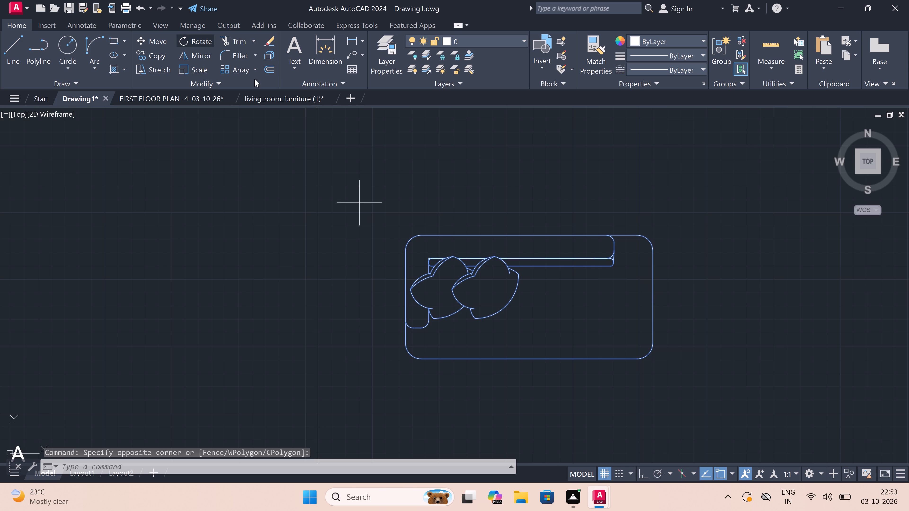
click(504, 321)
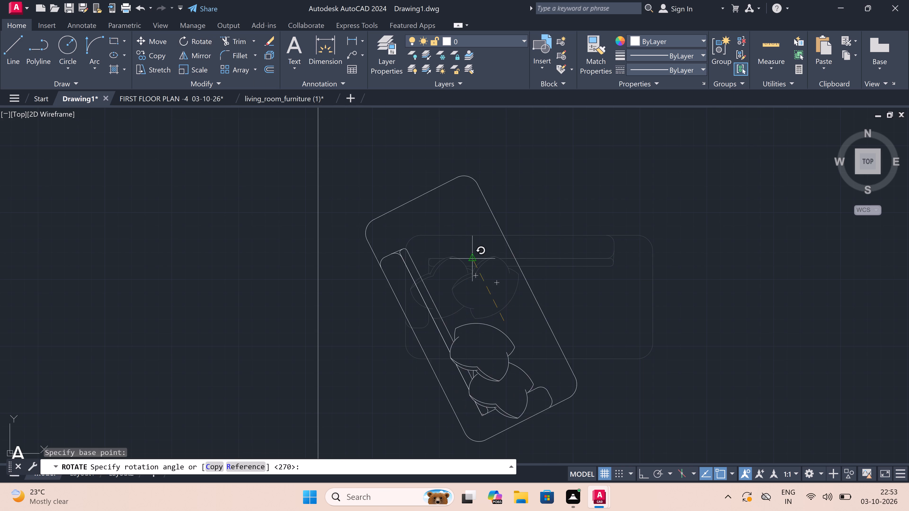
key(F8)
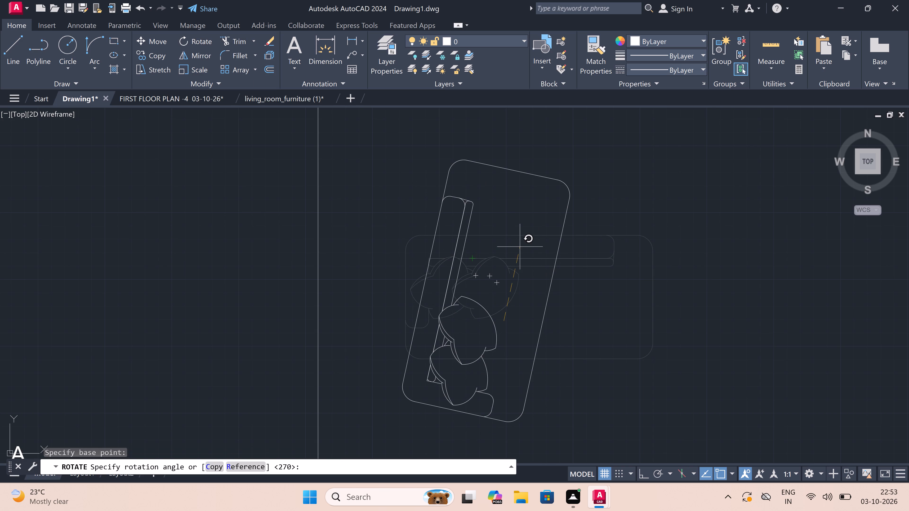
click(503, 237)
Scale the rotated rounded sofa down freehand to roughly a seventh of its size, with the base point on its backrest.
click(579, 156)
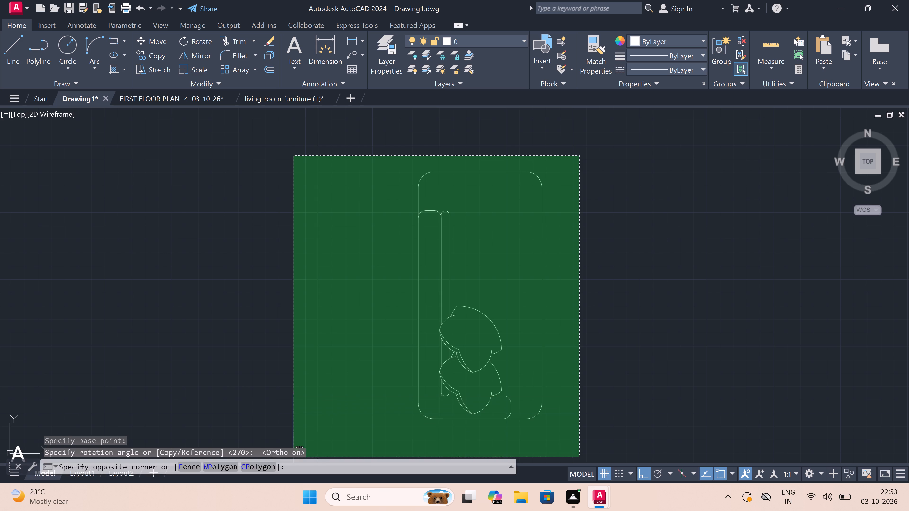
double_click(354, 443)
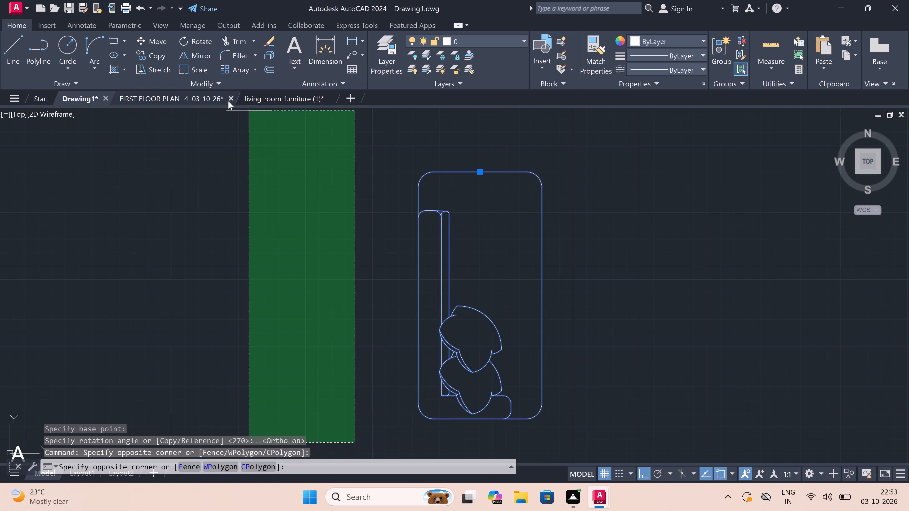
key(Escape)
click(178, 69)
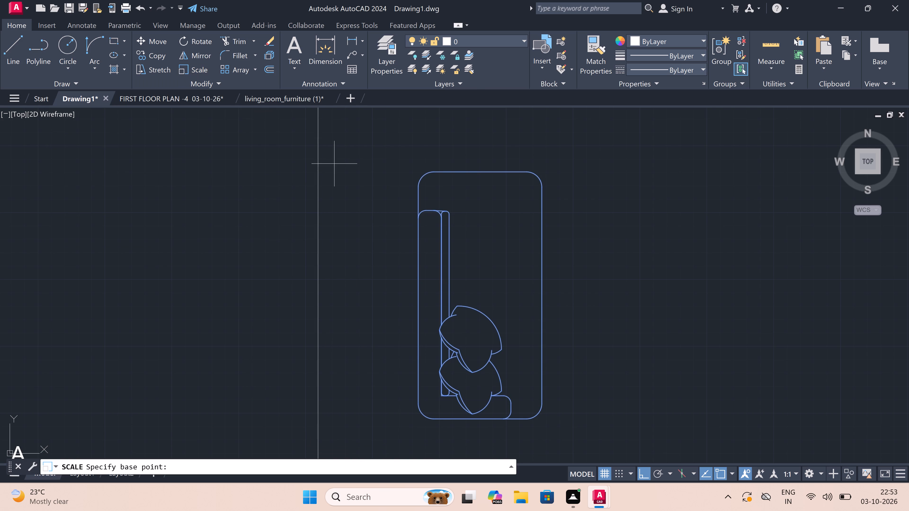
double_click(433, 230)
scroll(436, 224, up, 3)
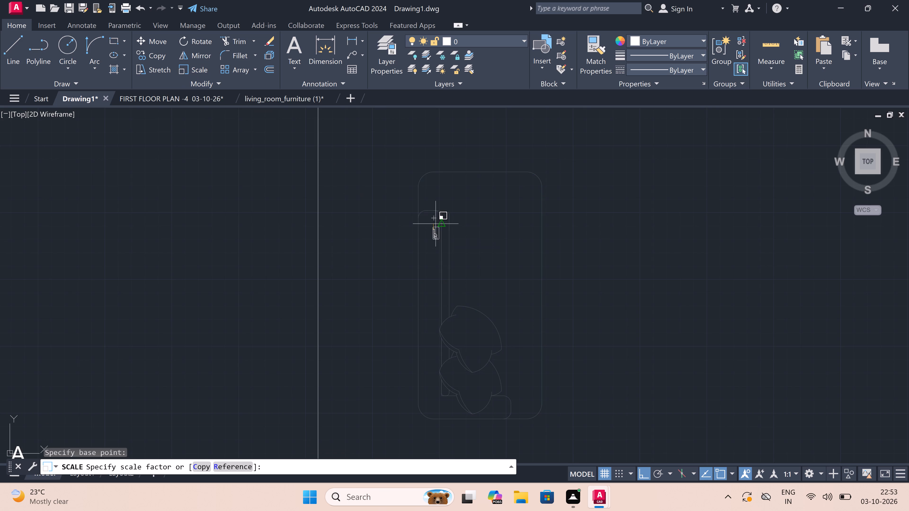
scroll(436, 224, up, 2)
click(451, 184)
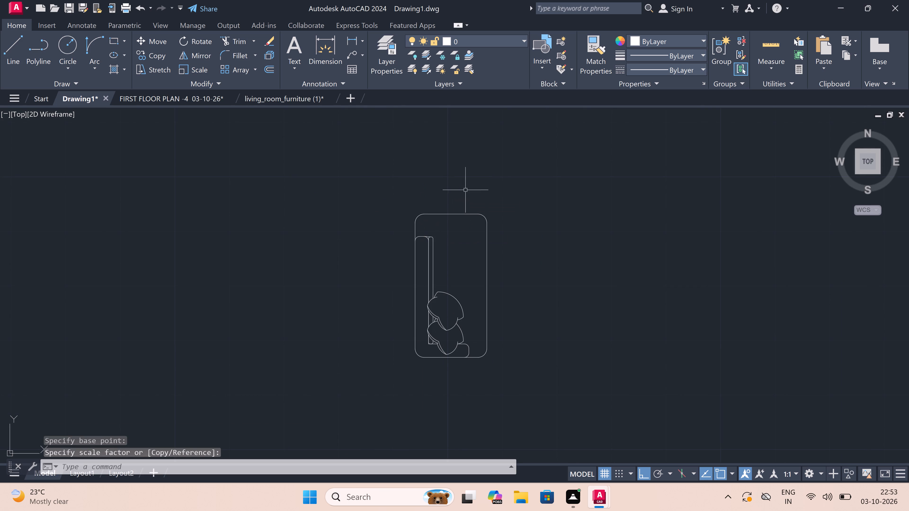
Move the rounded sofa from east of the drawing sheet into the drawing room near its west wall, with Ortho off.
double_click(512, 187)
click(364, 368)
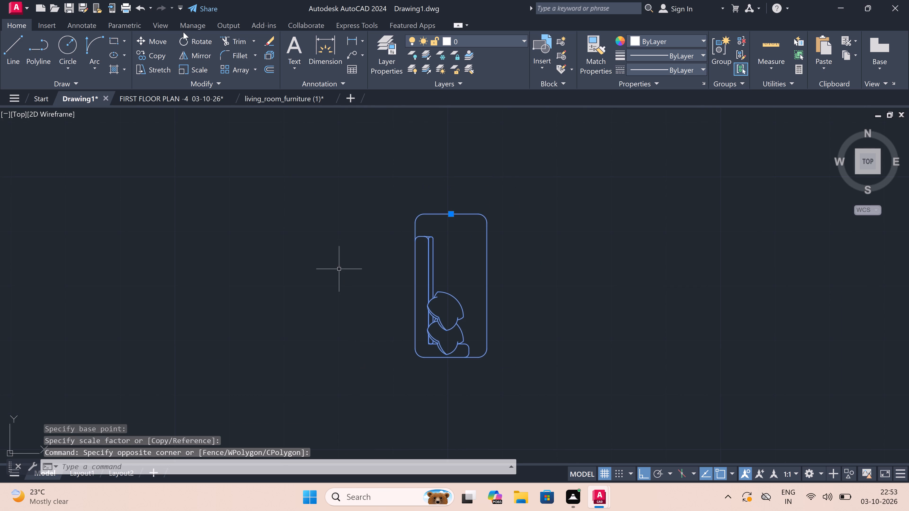
click(151, 39)
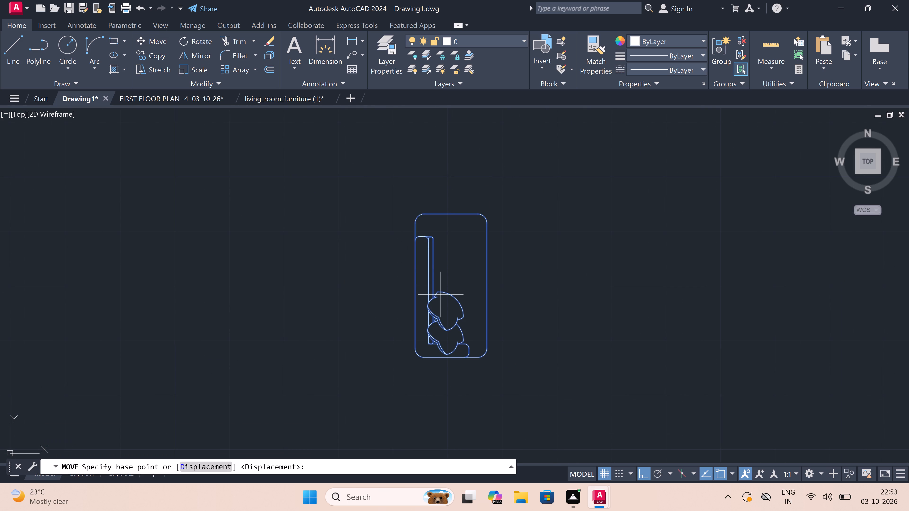
drag(444, 300, 444, 298)
scroll(451, 228, down, 4)
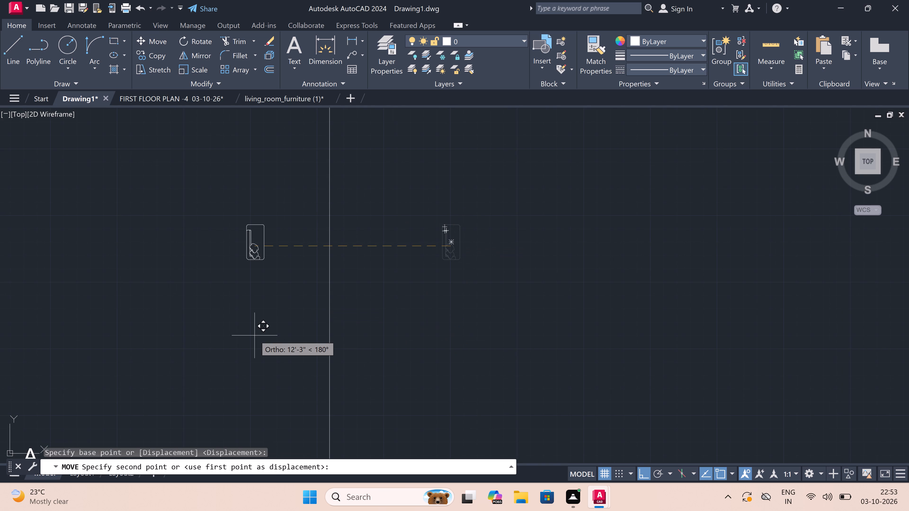
key(F8)
scroll(424, 281, down, 5)
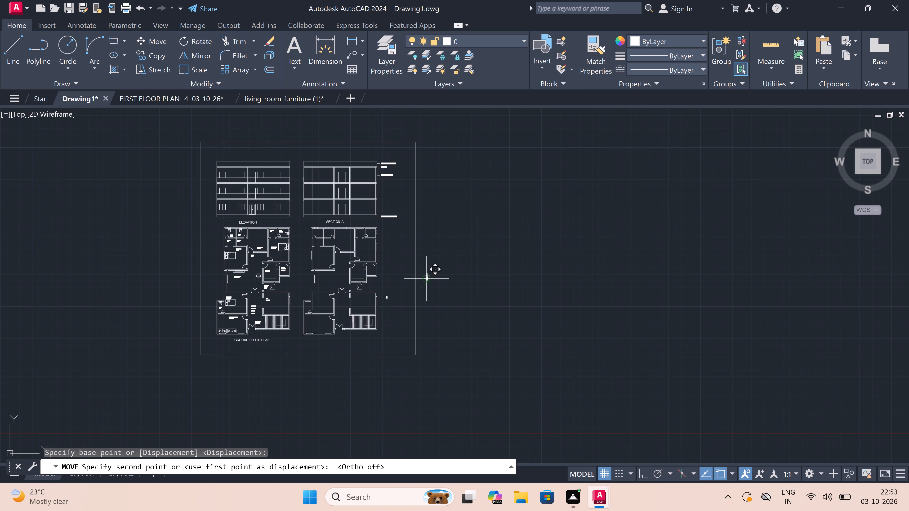
scroll(195, 332, up, 5)
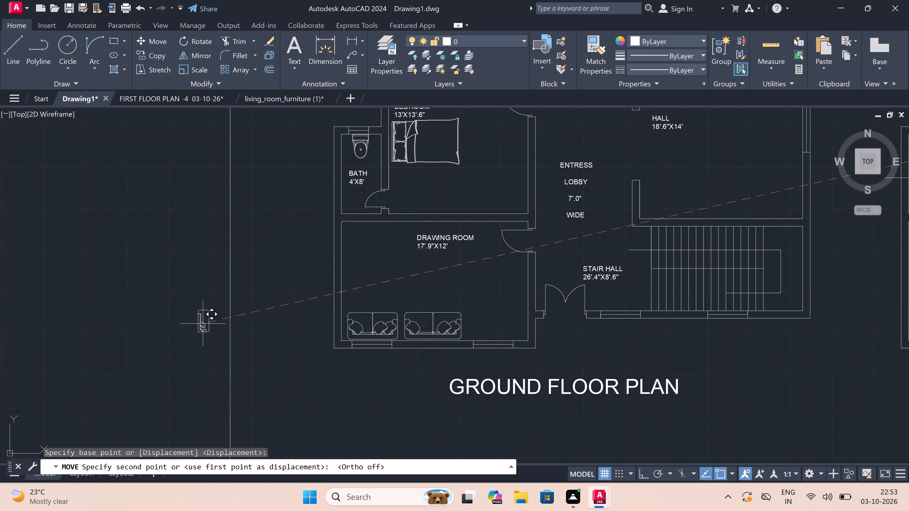
scroll(356, 252, up, 2)
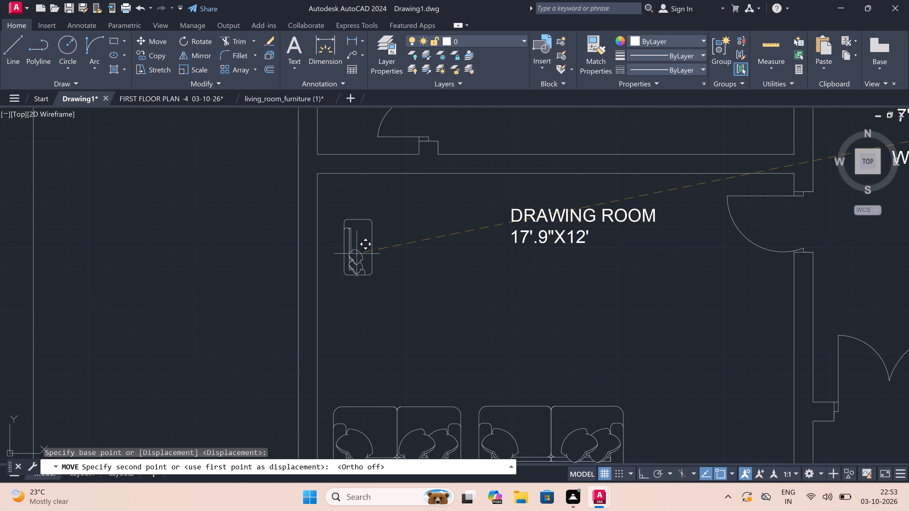
click(362, 281)
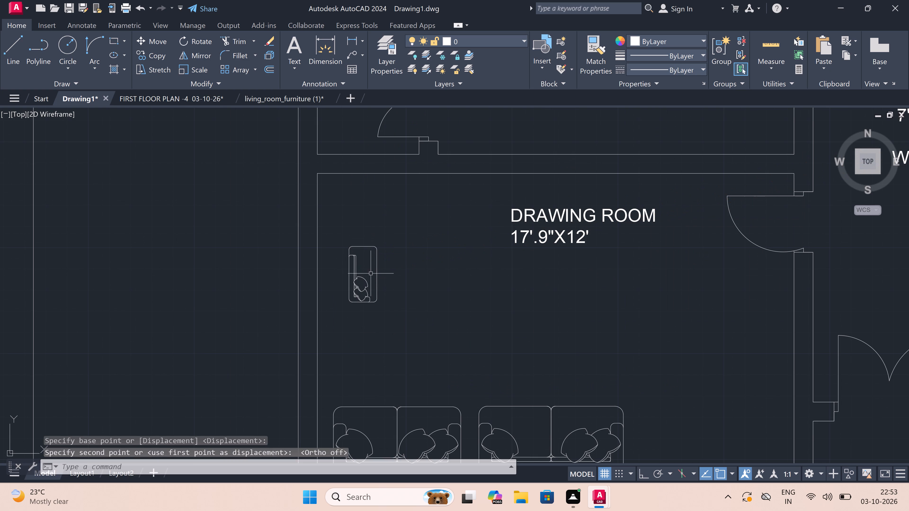
Scale the rounded sofa in the drawing room up freehand by about 2.6, with the base point at its north end.
double_click(392, 236)
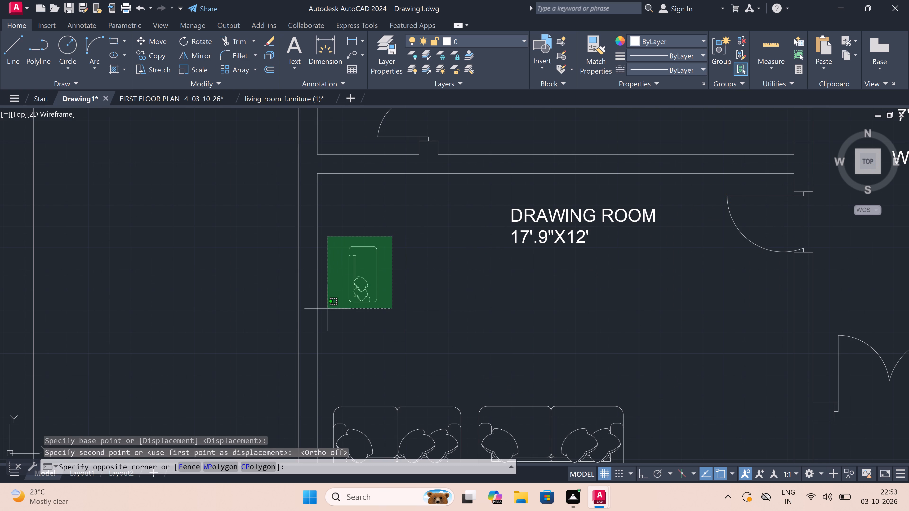
click(317, 326)
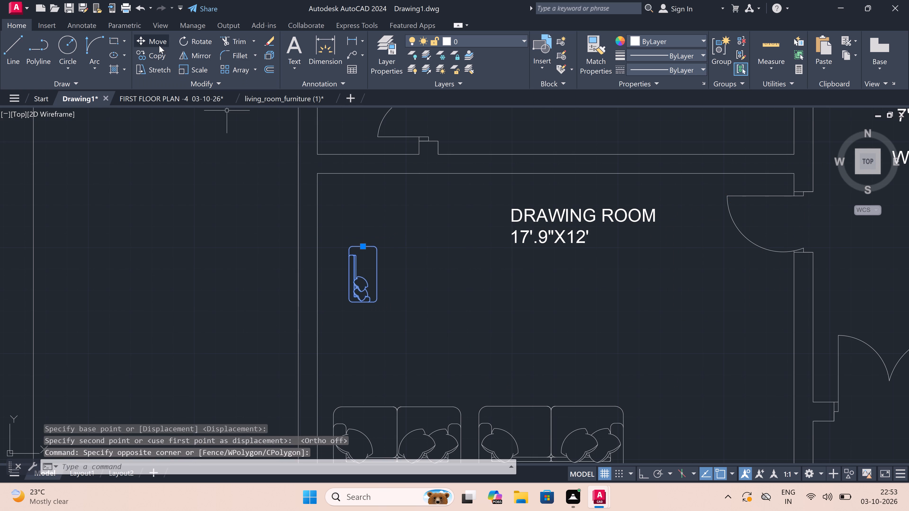
double_click(183, 65)
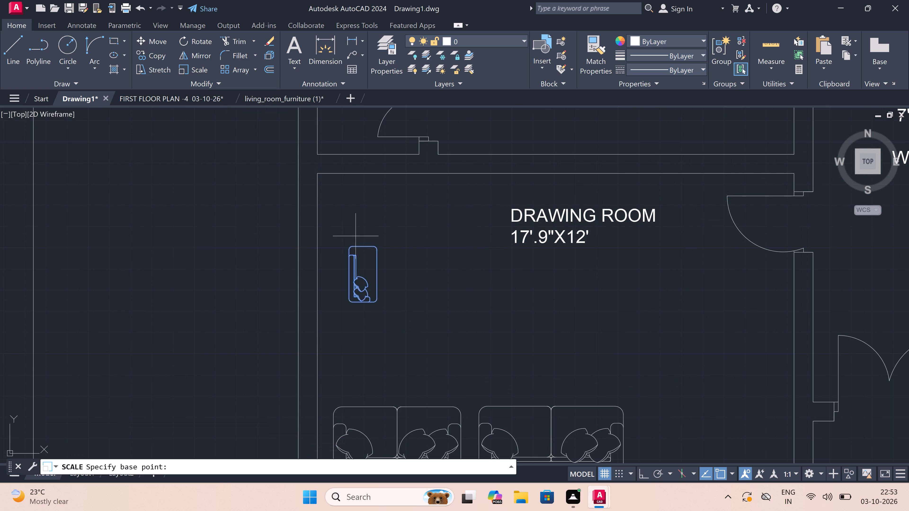
click(357, 244)
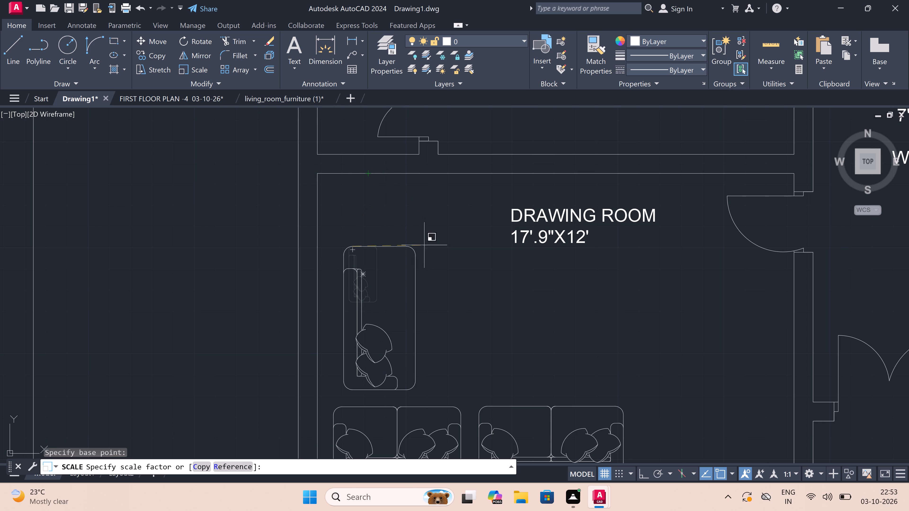
click(423, 225)
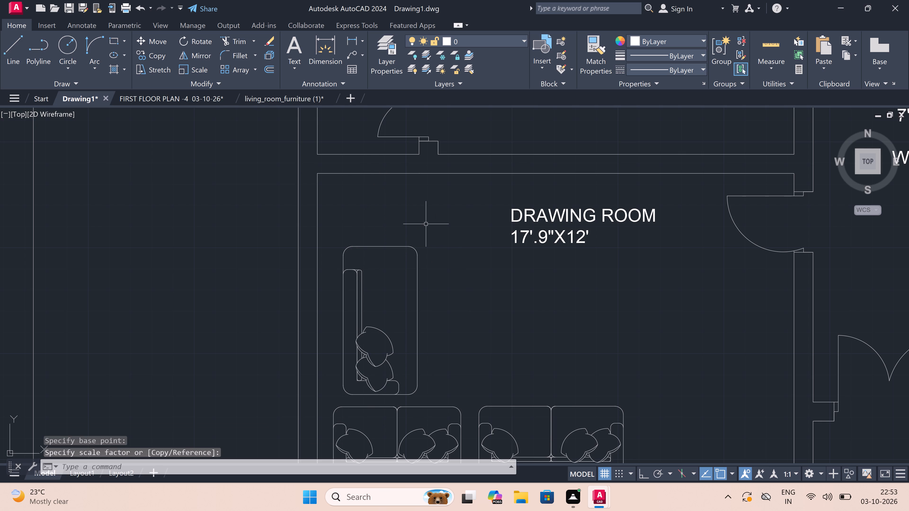
Move the enlarged rounded sofa north-west so its back sits against the drawing room's west wall, clear of the south sofas.
double_click(428, 224)
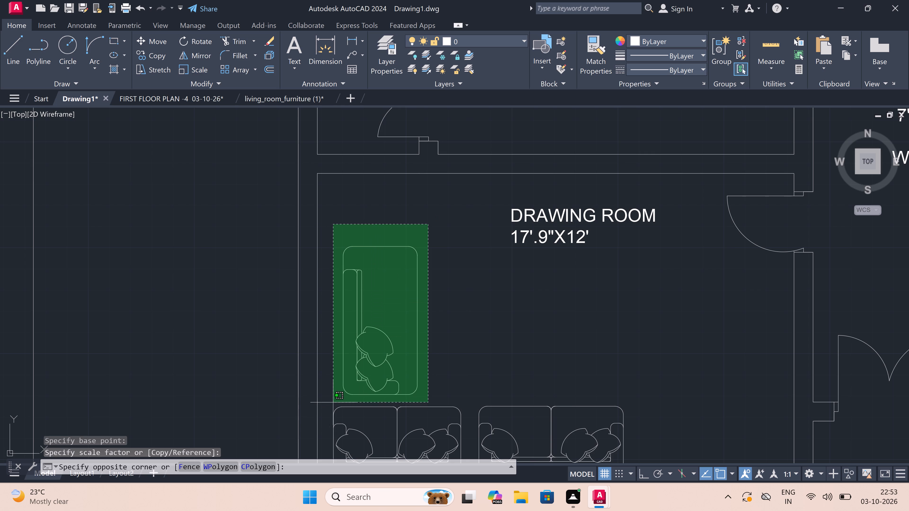
click(335, 397)
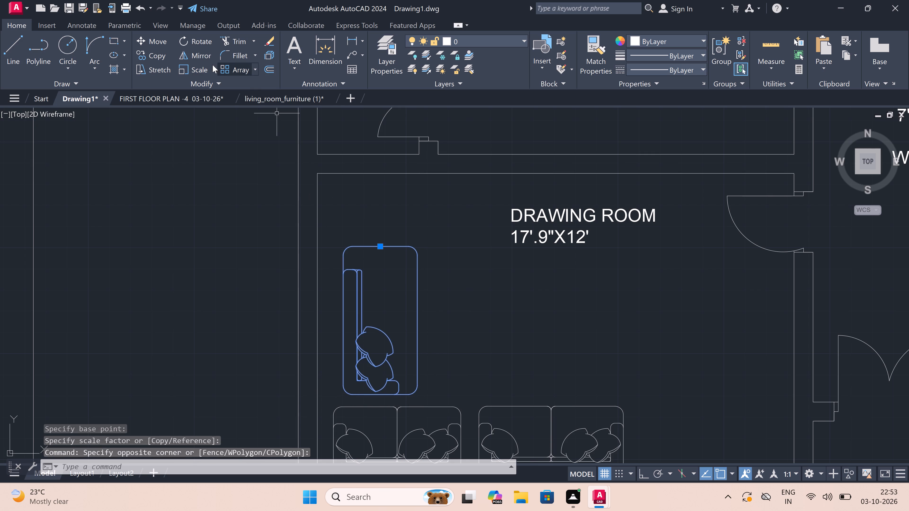
click(156, 39)
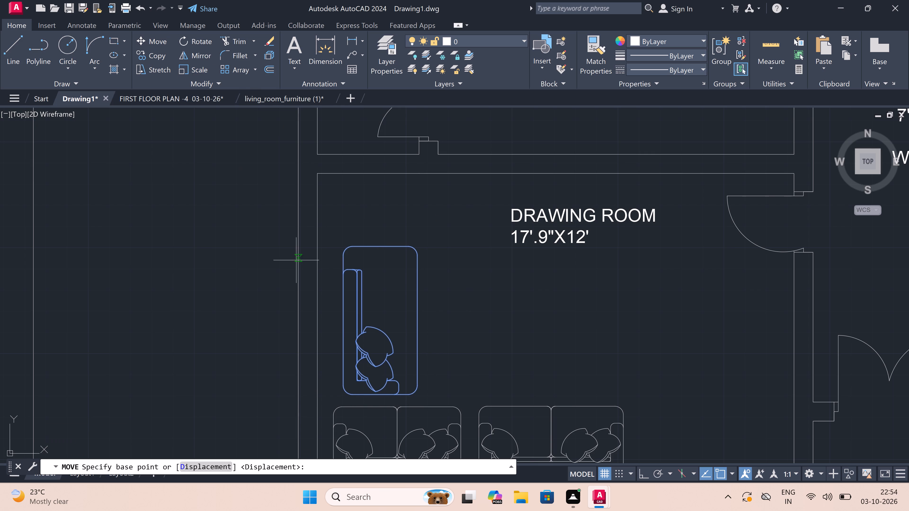
click(342, 321)
click(321, 283)
Draw a nearly square rectangle as a centre table in the drawing room, between the west sofa and the south sofas.
scroll(330, 269, down, 2)
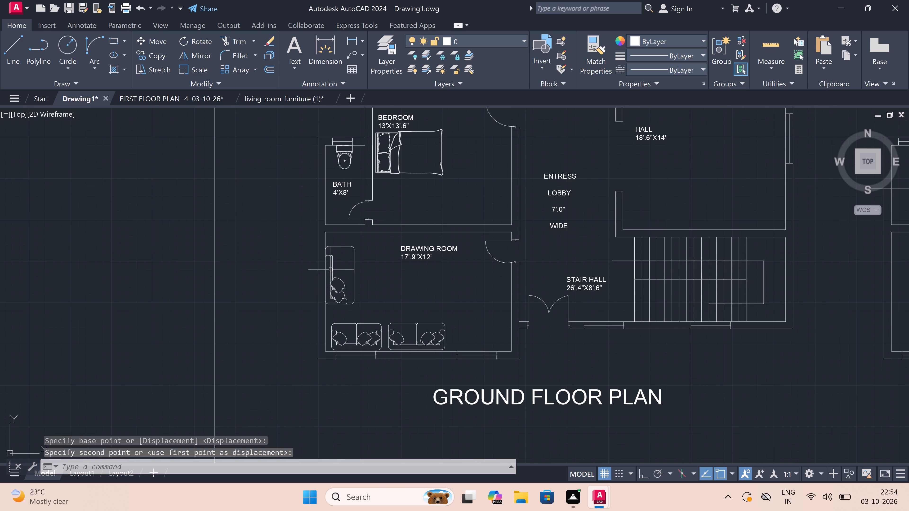
scroll(402, 306, up, 1)
text(RE)
key(c)
key(space)
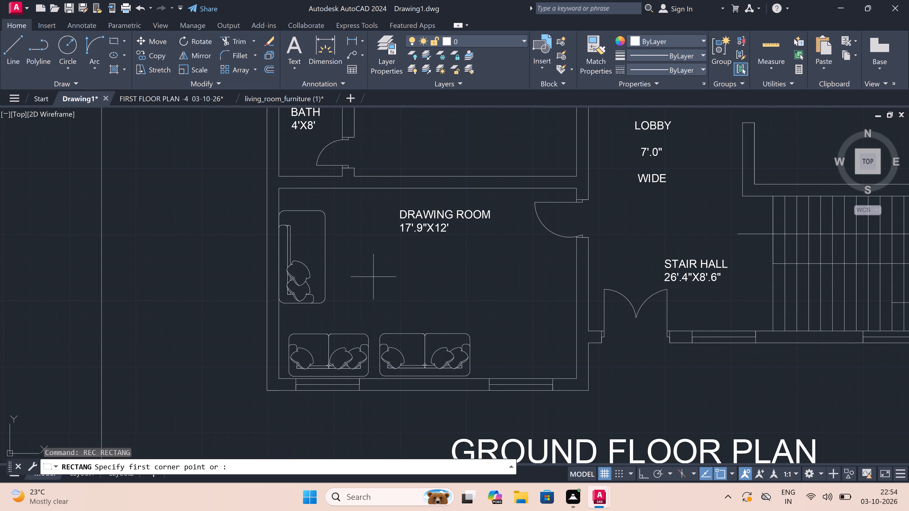
click(366, 255)
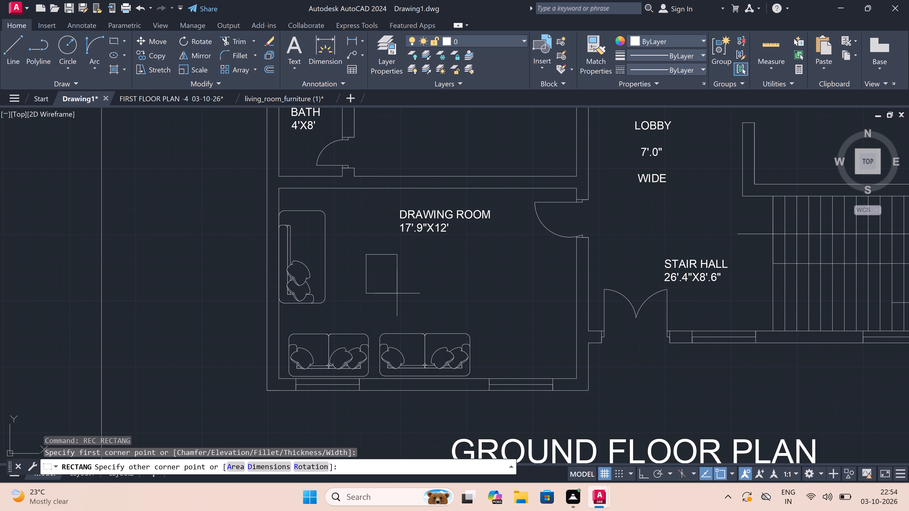
double_click(425, 307)
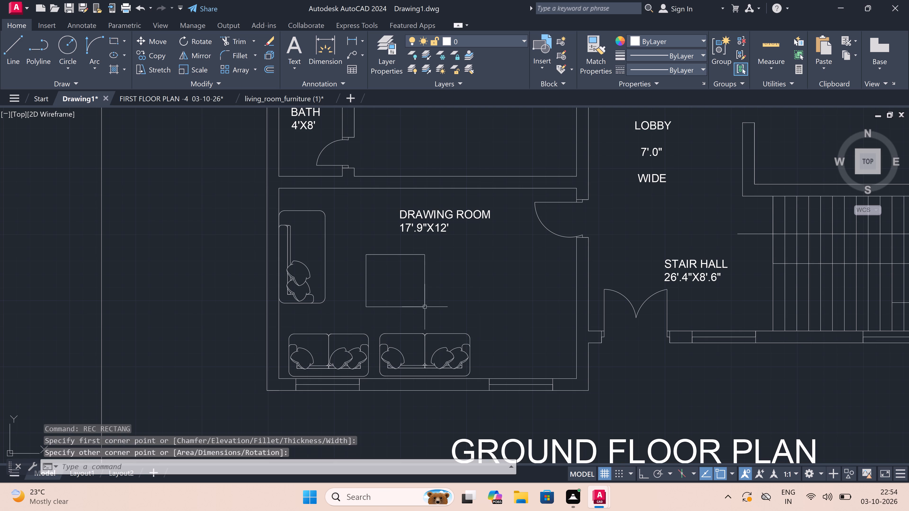
Switch to living_room_furniture (1).dwg and copy the seating set with three-seat sofa, oval table, two armchairs and two round side tables.
scroll(396, 274, down, 5)
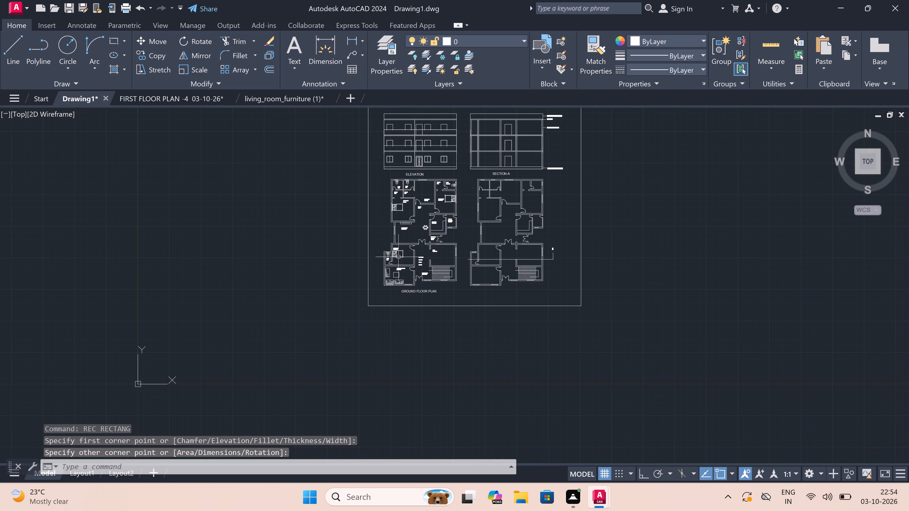
scroll(401, 226, up, 3)
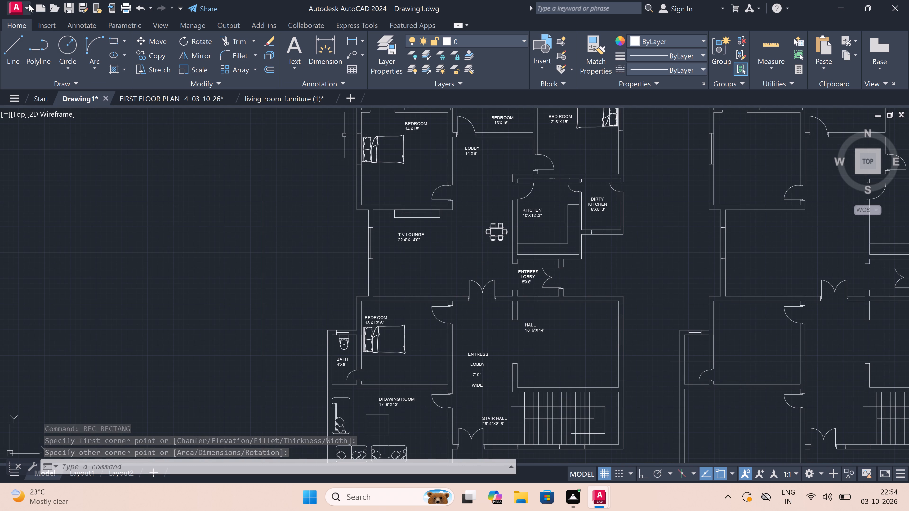
click(16, 4)
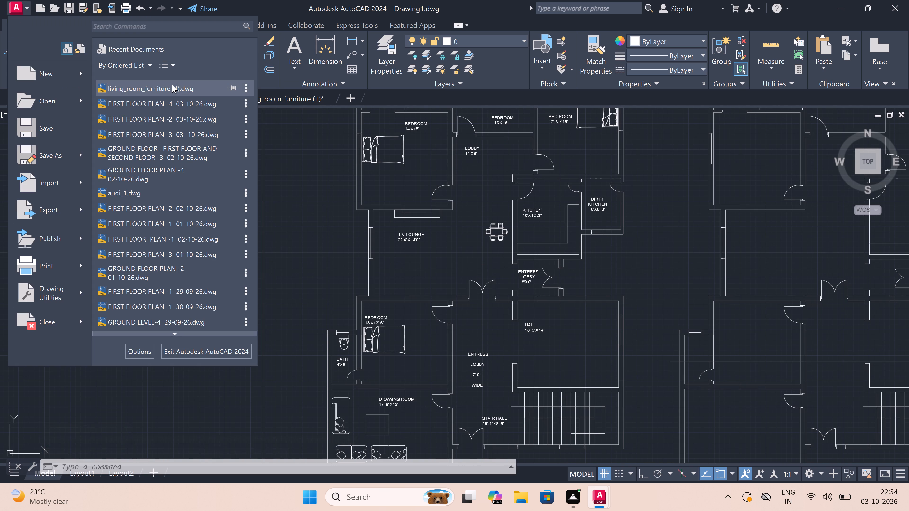
triple_click(172, 85)
click(172, 85)
scroll(420, 307, down, 2)
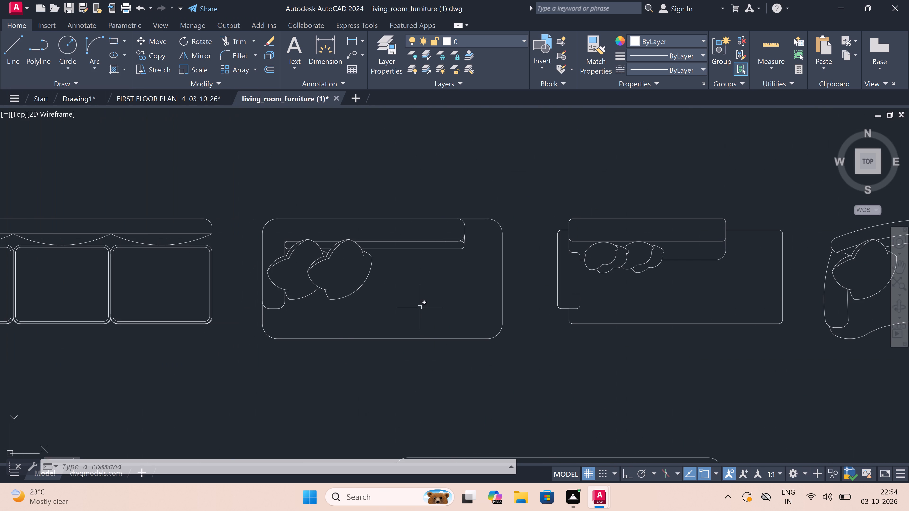
scroll(420, 307, down, 3)
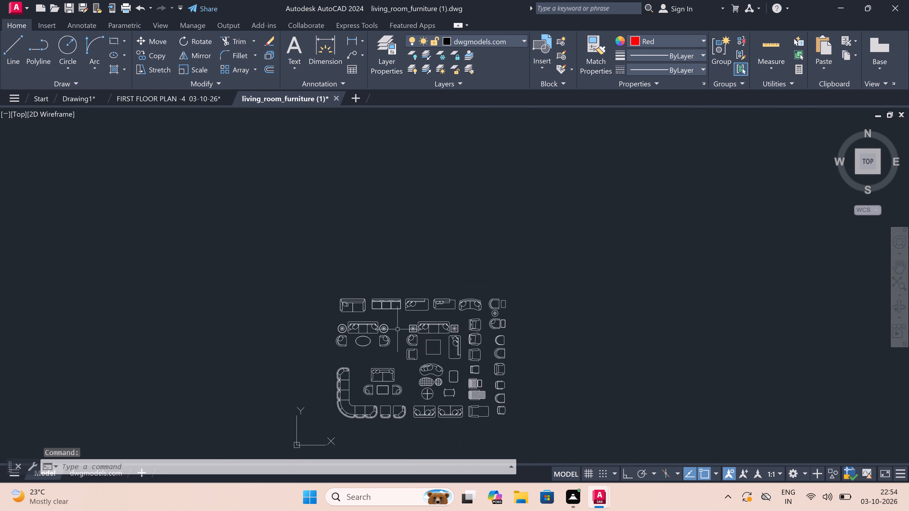
scroll(355, 352, up, 3)
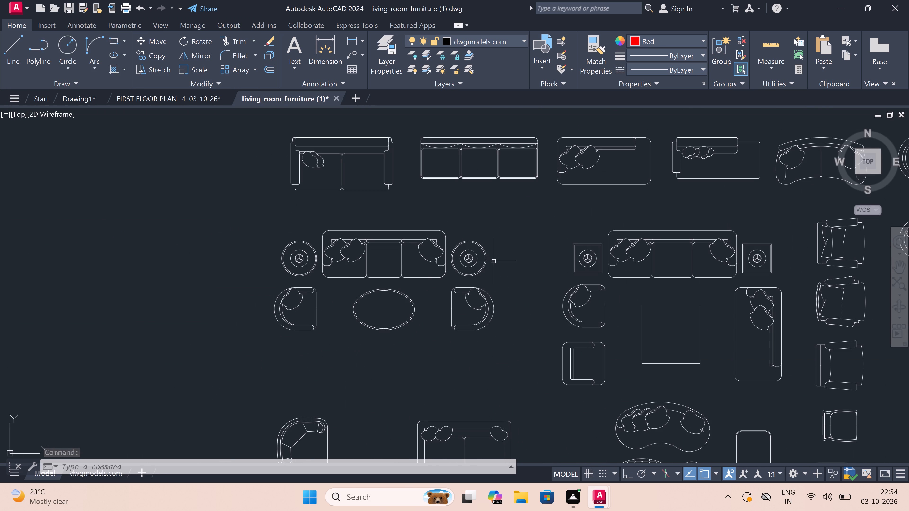
click(518, 218)
click(225, 396)
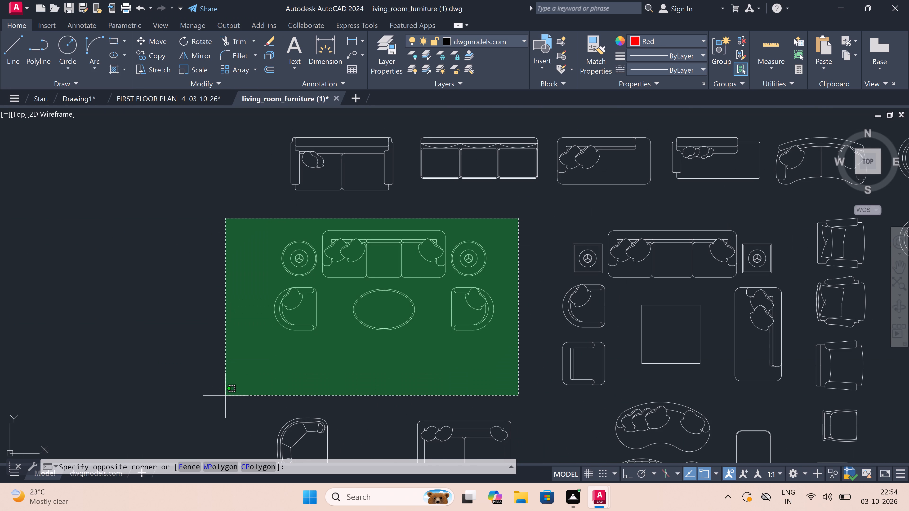
key(ctrl+c)
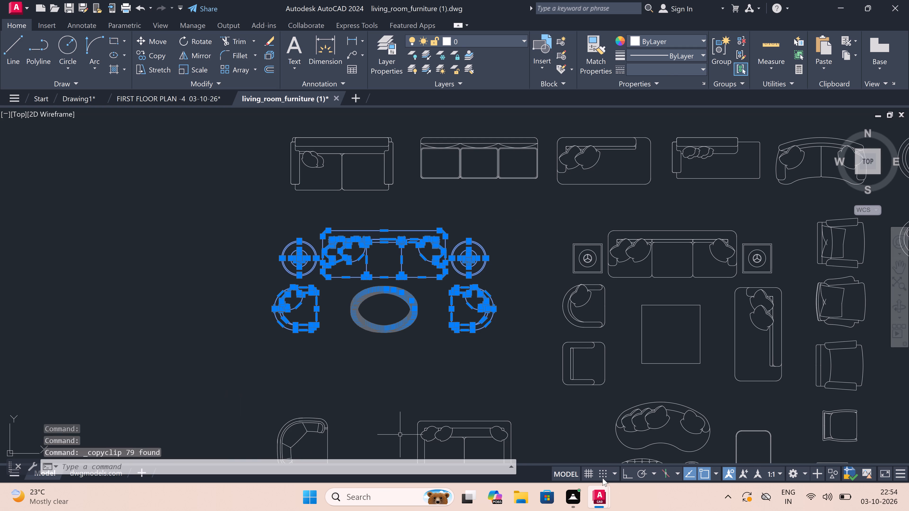
Switch to Drawing1 and paste the copied seating set in the empty space east of the drawing sheet.
click(542, 459)
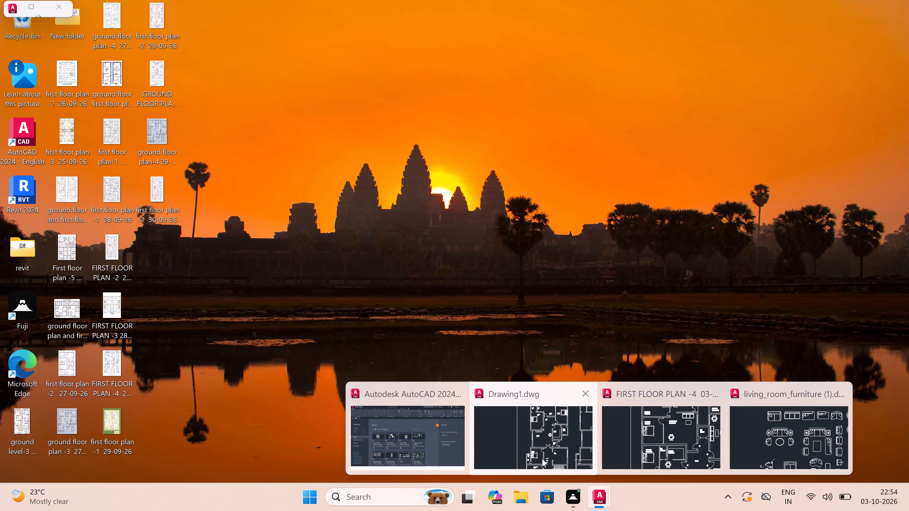
key(ctrl+v)
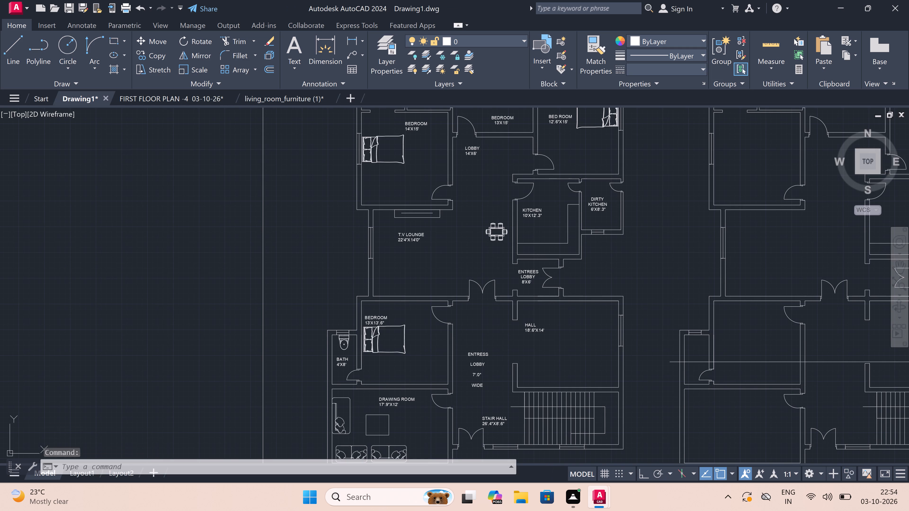
scroll(361, 247, down, 5)
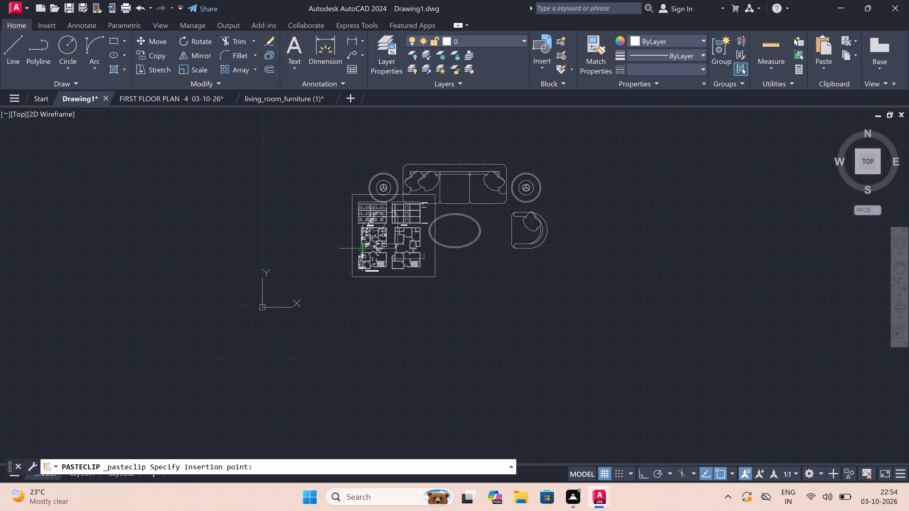
scroll(418, 241, down, 3)
scroll(463, 242, up, 3)
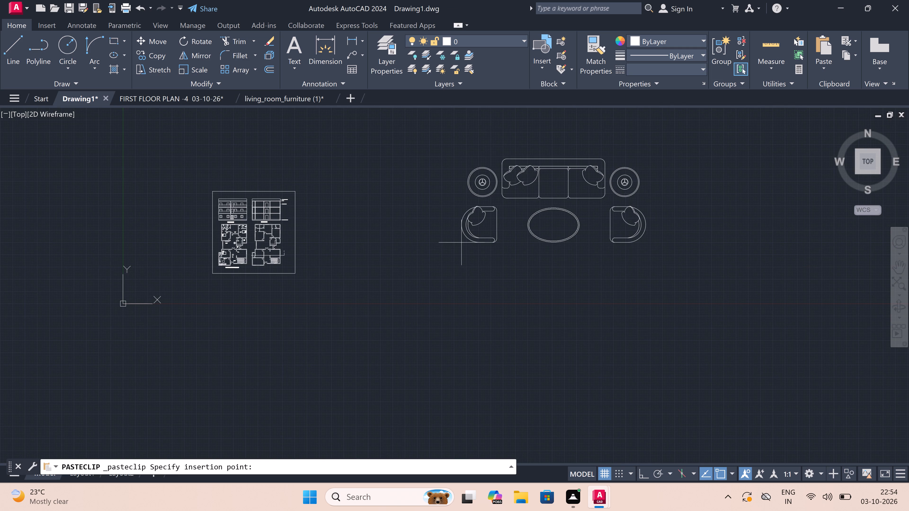
click(451, 246)
scroll(530, 173, up, 2)
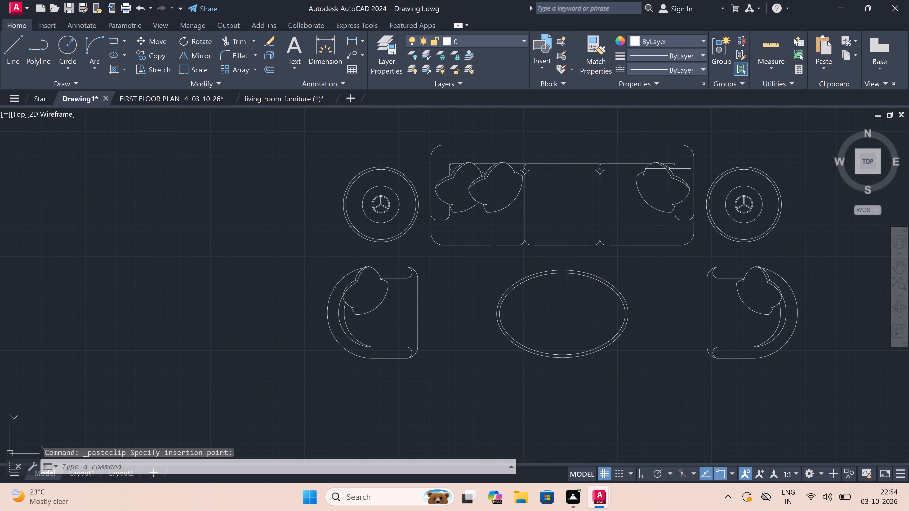
scroll(683, 166, down, 3)
scroll(473, 230, down, 2)
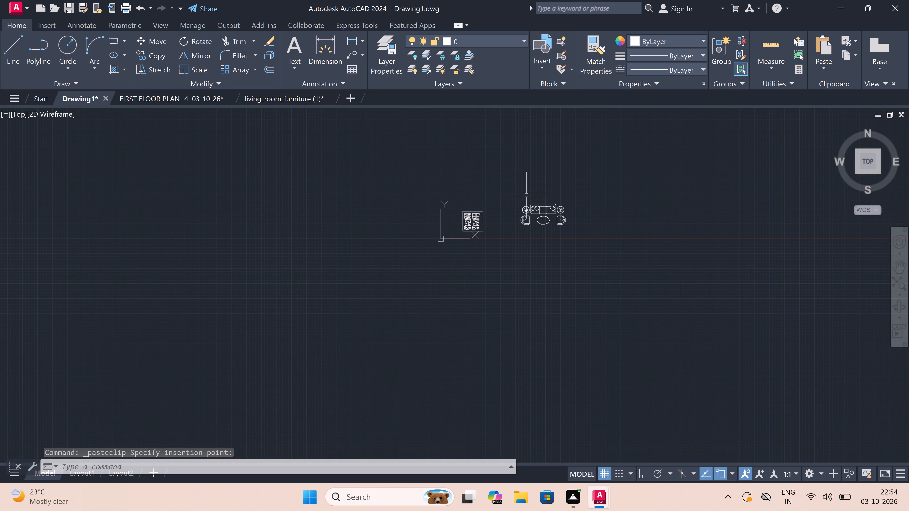
Scale the pasted oval-table seating set down sharply, using the west round side table as the base point.
scroll(570, 195, up, 3)
click(579, 199)
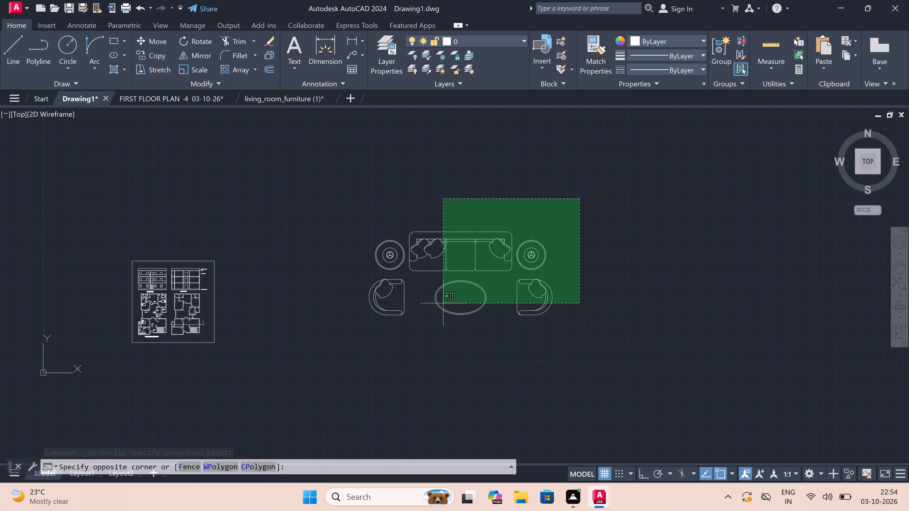
click(353, 325)
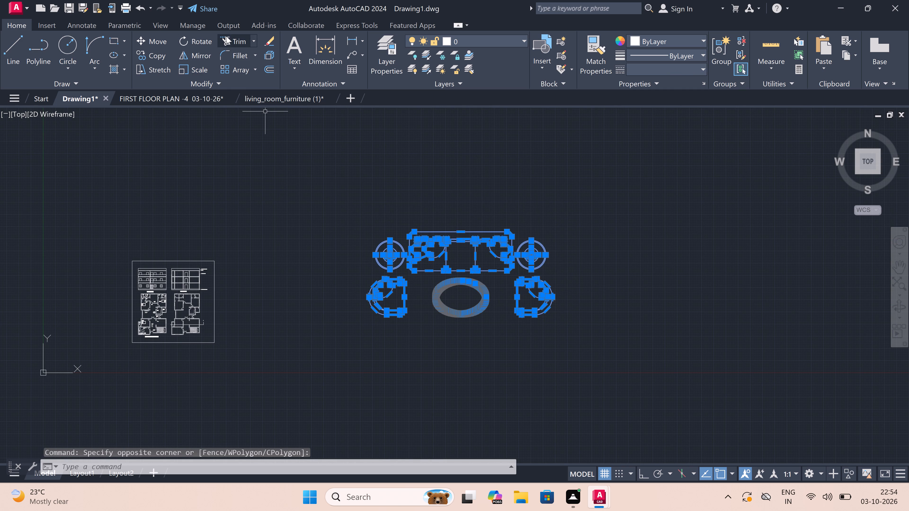
click(186, 63)
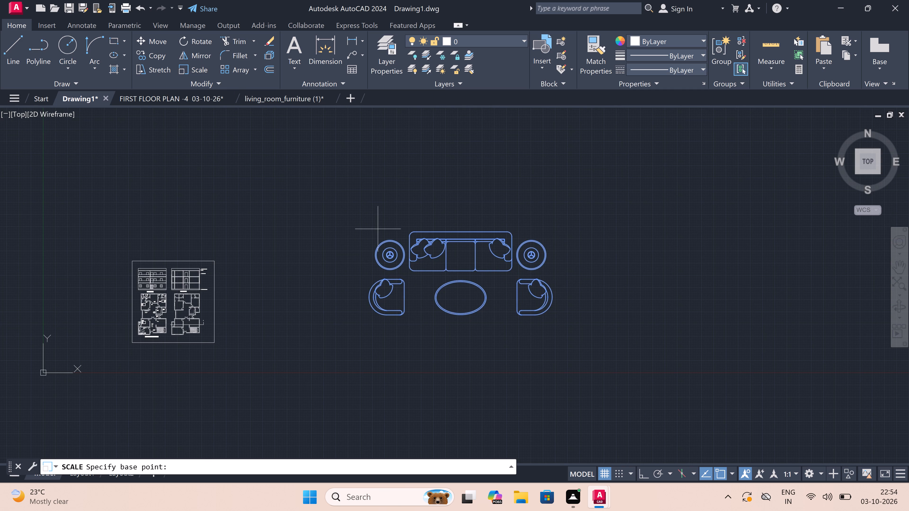
double_click(391, 255)
scroll(393, 252, up, 4)
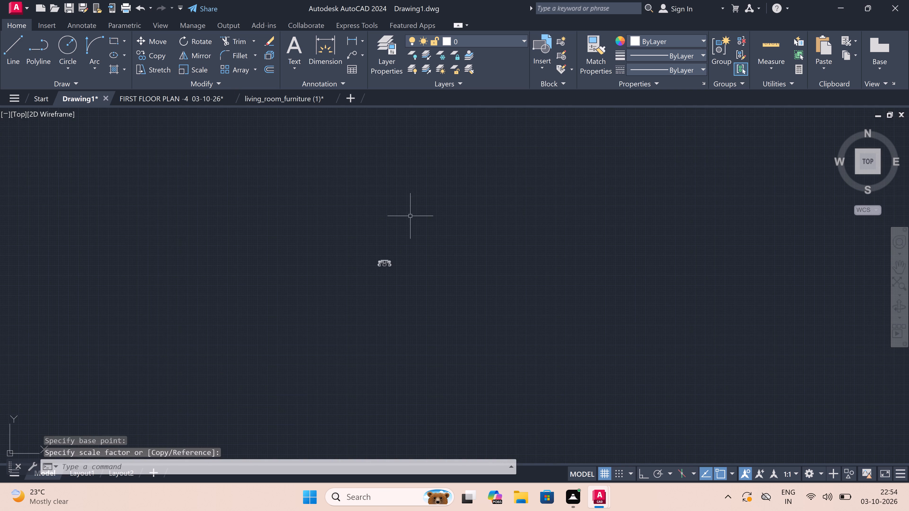
Scale the tiny seating set back up from a base point at its centre, keeping it smaller than the drawing sheet.
click(411, 225)
click(336, 306)
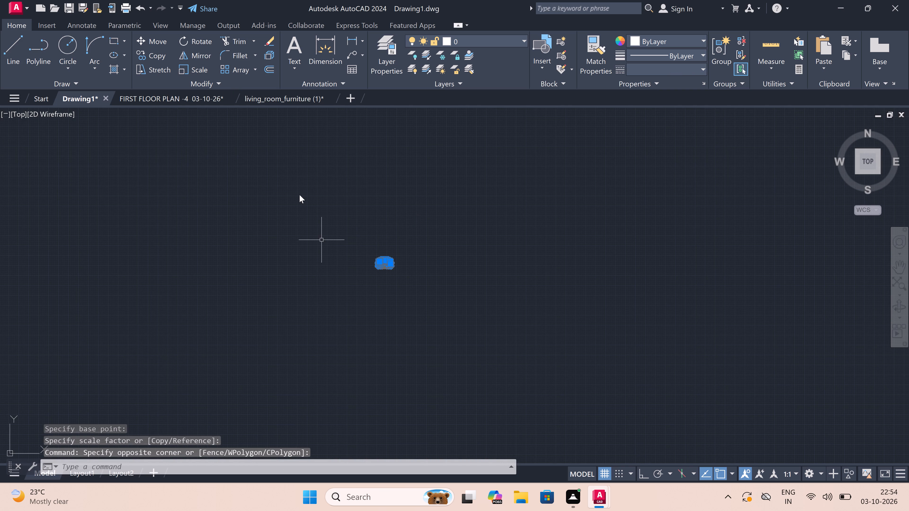
click(199, 70)
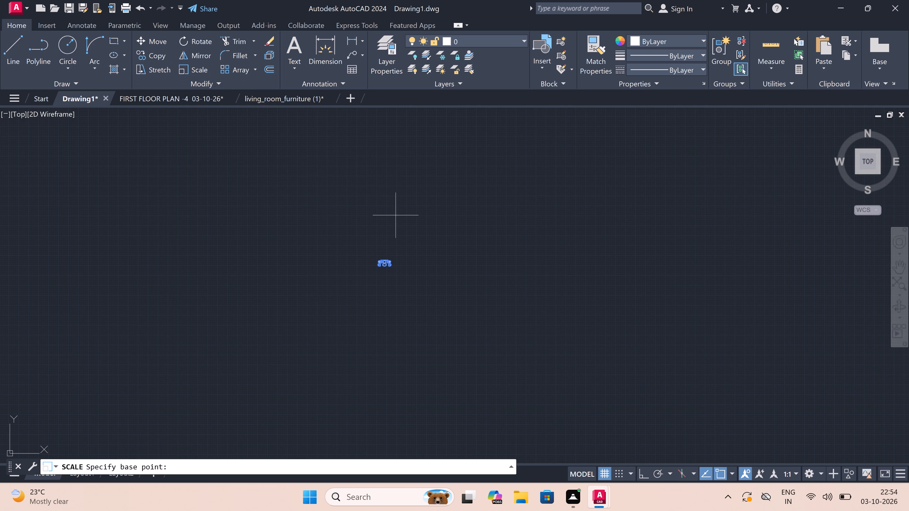
scroll(386, 258, up, 4)
click(386, 264)
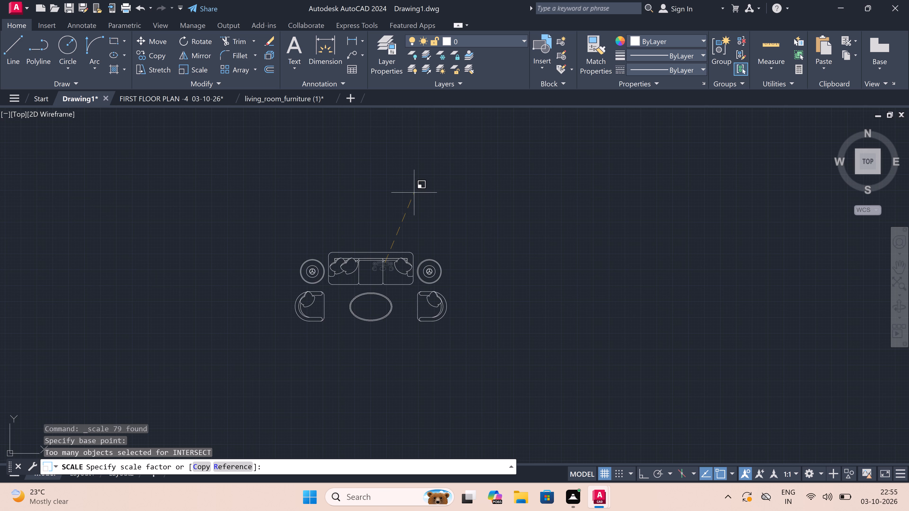
click(443, 175)
Move the whole seating set to the empty space just west of the drawing sheet, level with the ground floor plan.
click(511, 185)
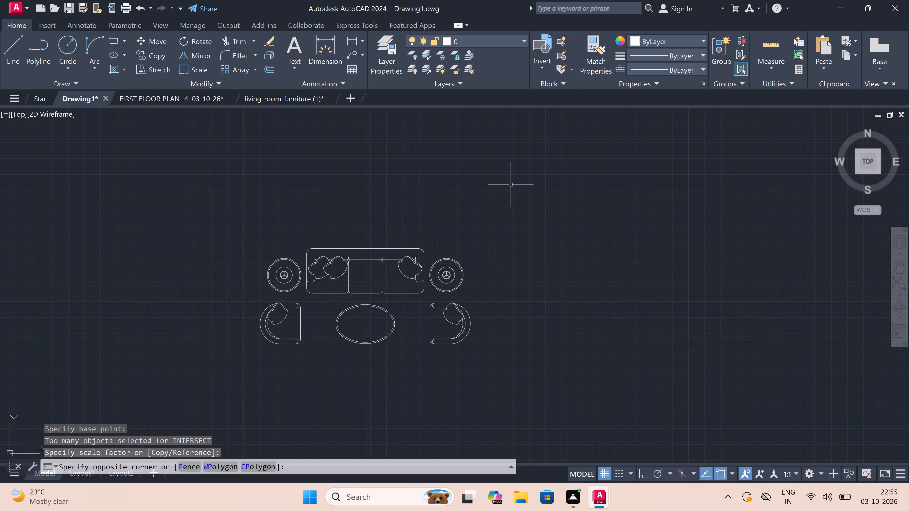
click(130, 397)
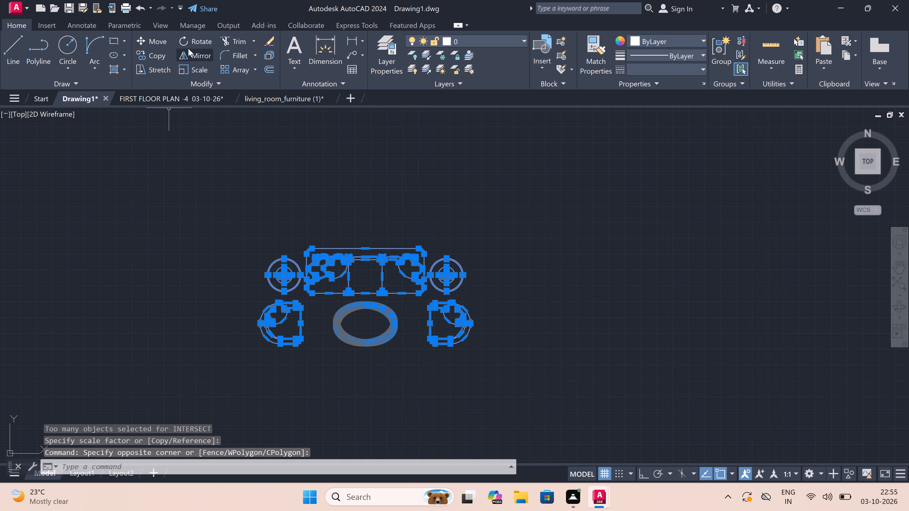
click(160, 39)
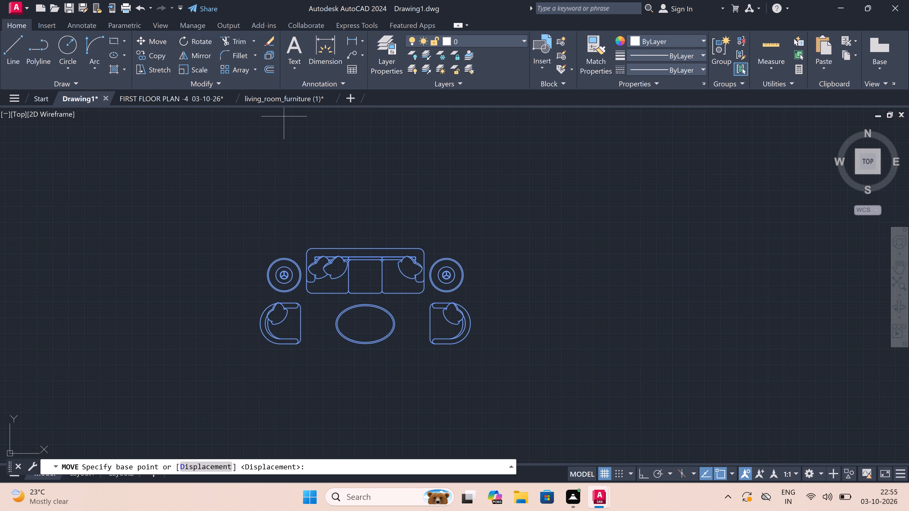
click(365, 274)
scroll(412, 223, down, 5)
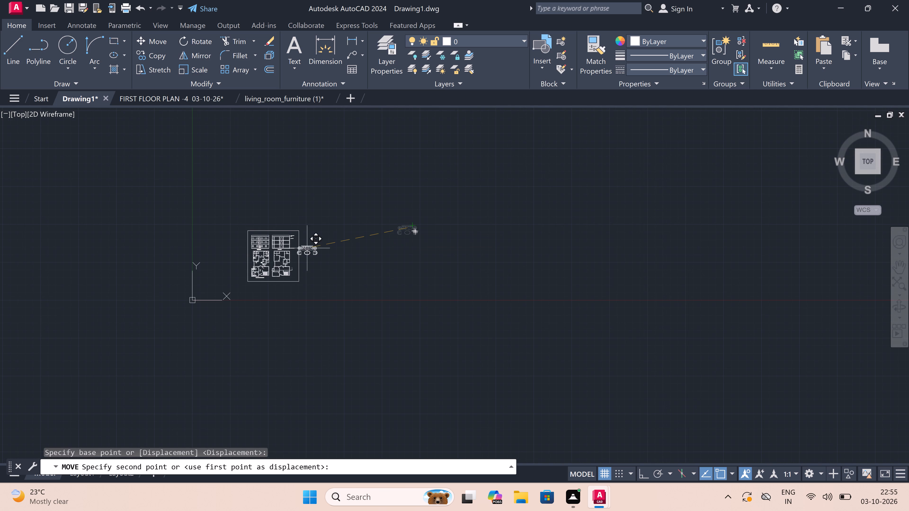
scroll(245, 272, up, 5)
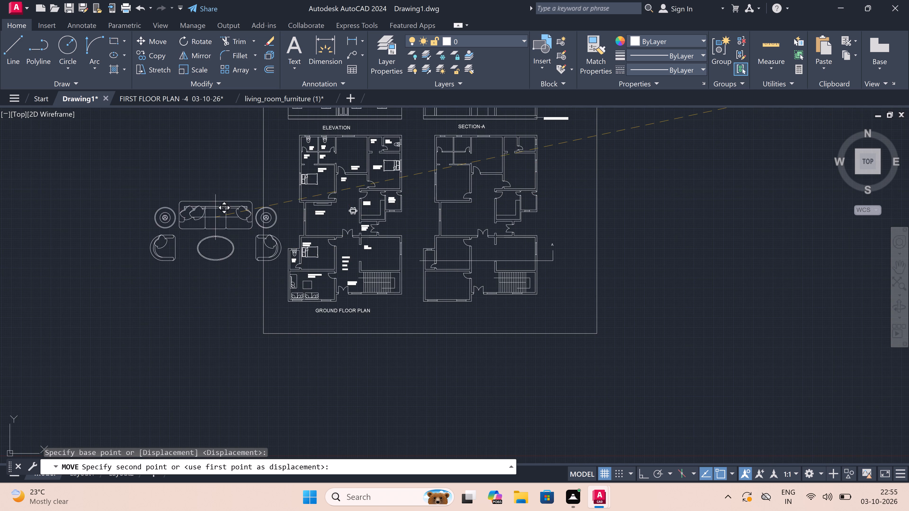
scroll(214, 216, up, 2)
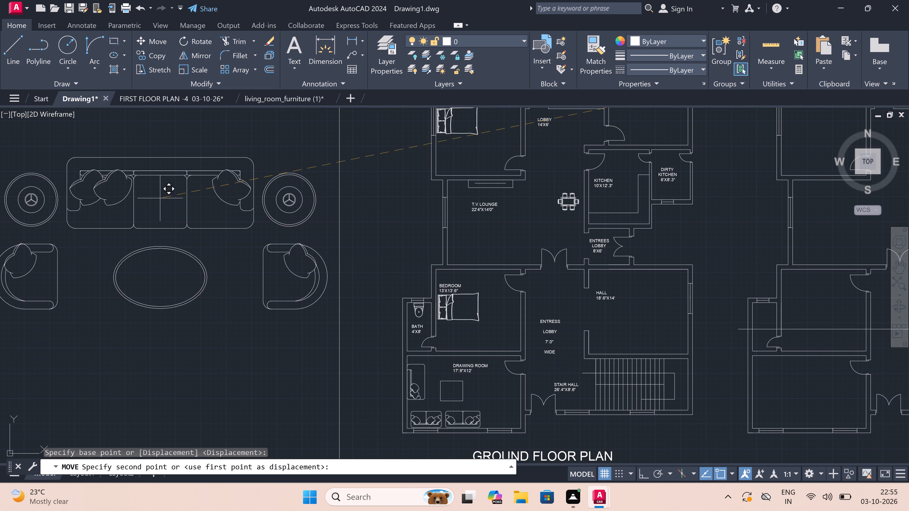
click(147, 195)
Move the T.V LOUNGE 22'4"X14'0" label east and slightly south, towards the dining table, to free the lounge's west side.
scroll(238, 251, down, 4)
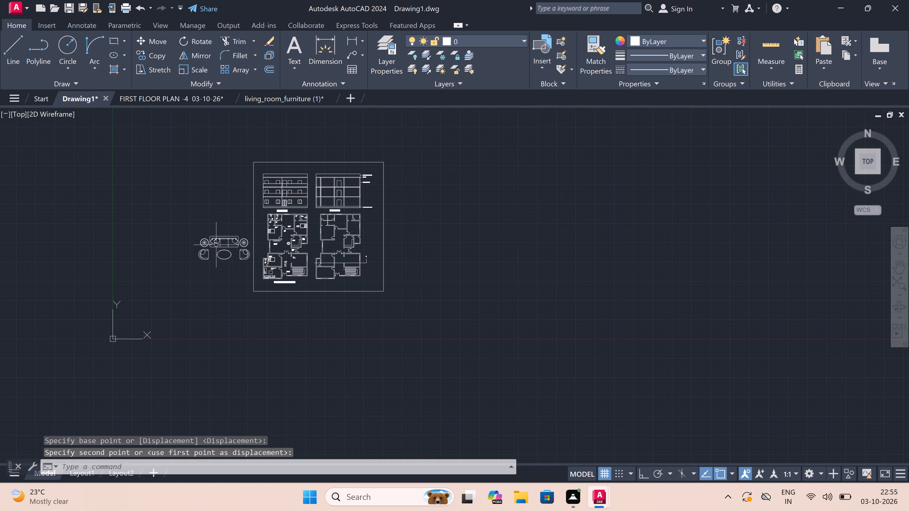
scroll(202, 240, up, 3)
scroll(329, 209, up, 1)
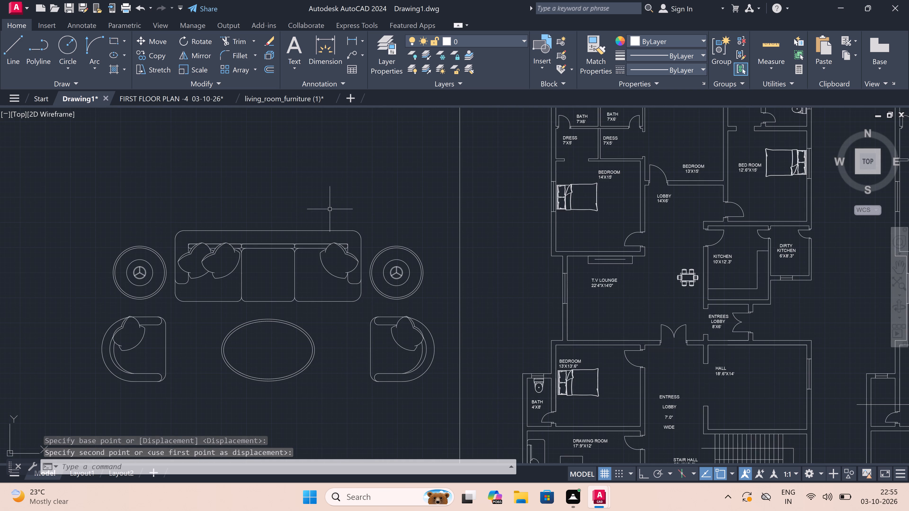
scroll(330, 208, down, 1)
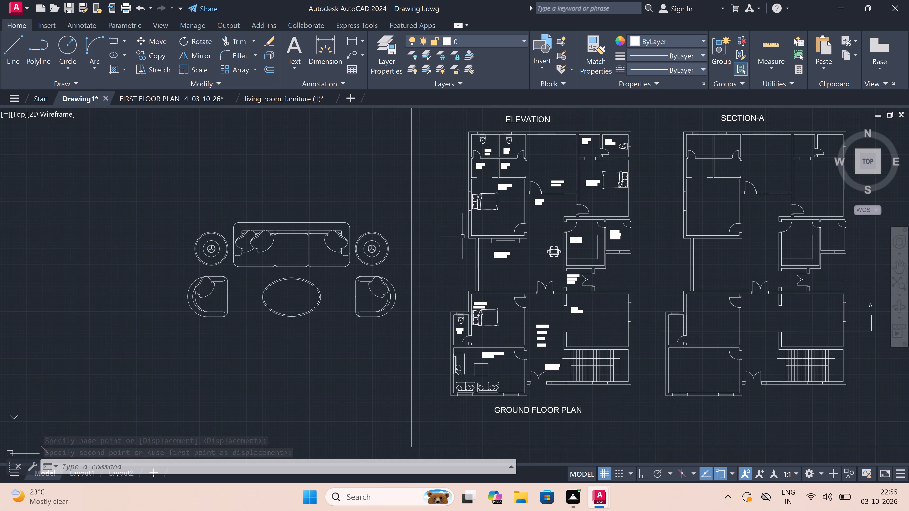
scroll(494, 249, up, 3)
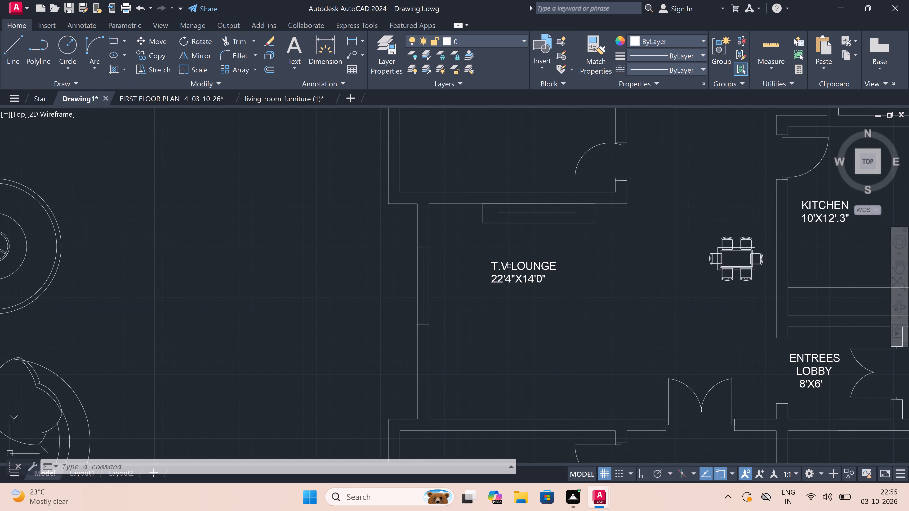
click(509, 266)
click(499, 265)
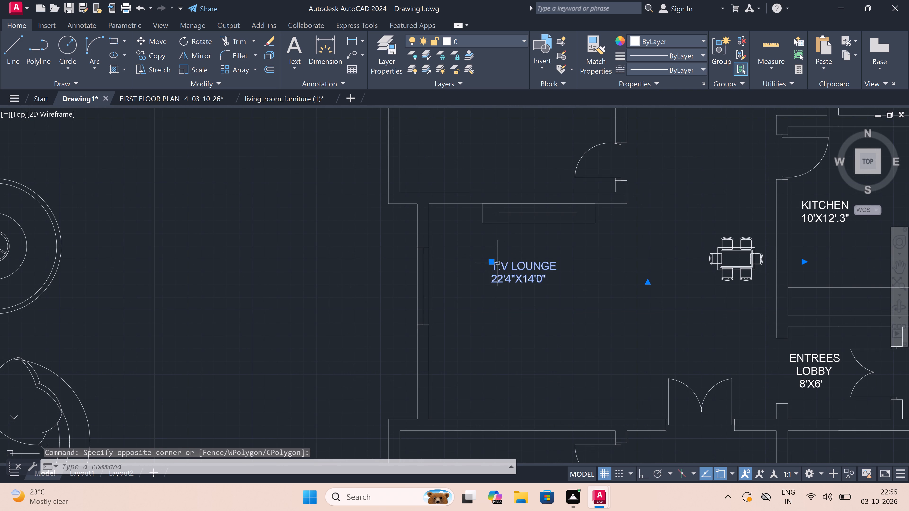
click(491, 259)
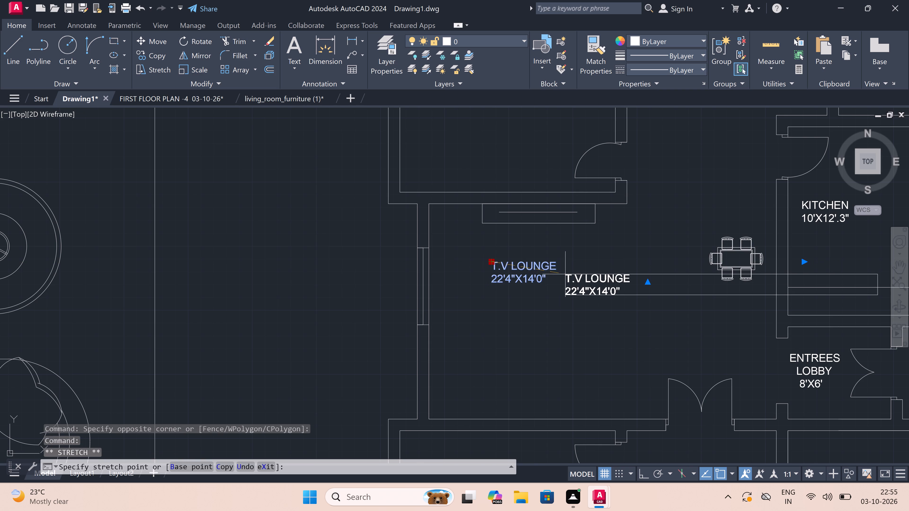
click(576, 282)
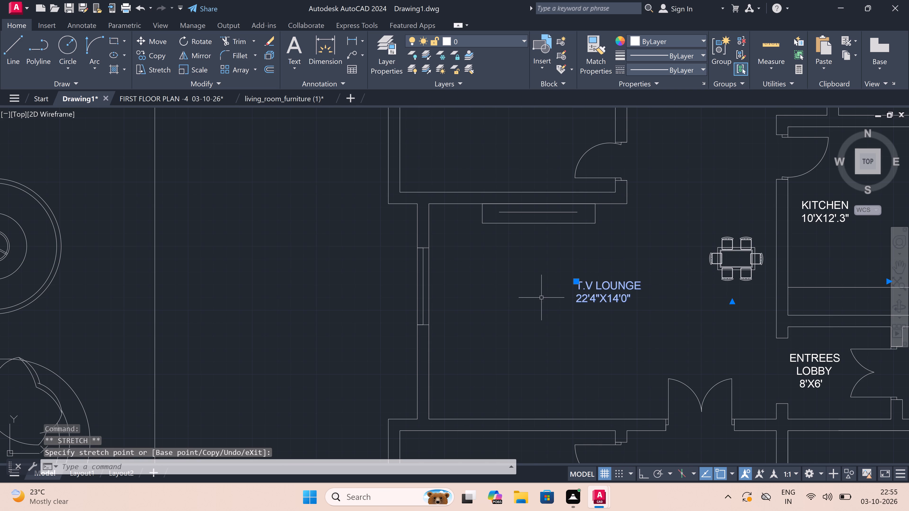
key(Escape)
Scale the seating set west of the sheet down to roughly a quarter of its size, with the base point on the sofa.
scroll(541, 289, down, 3)
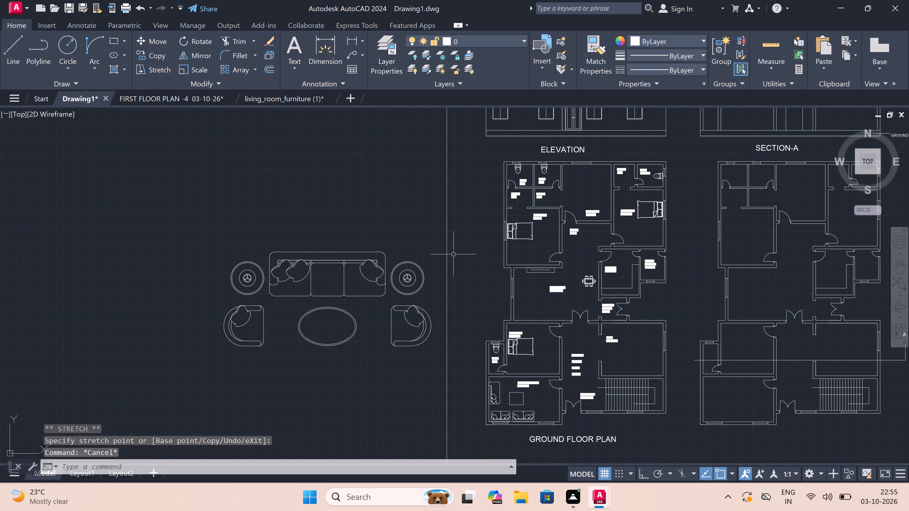
click(432, 231)
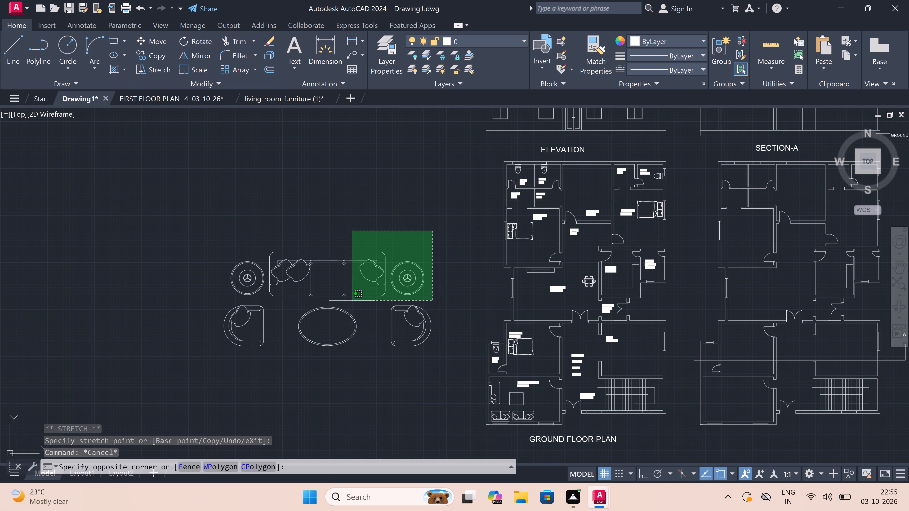
click(213, 366)
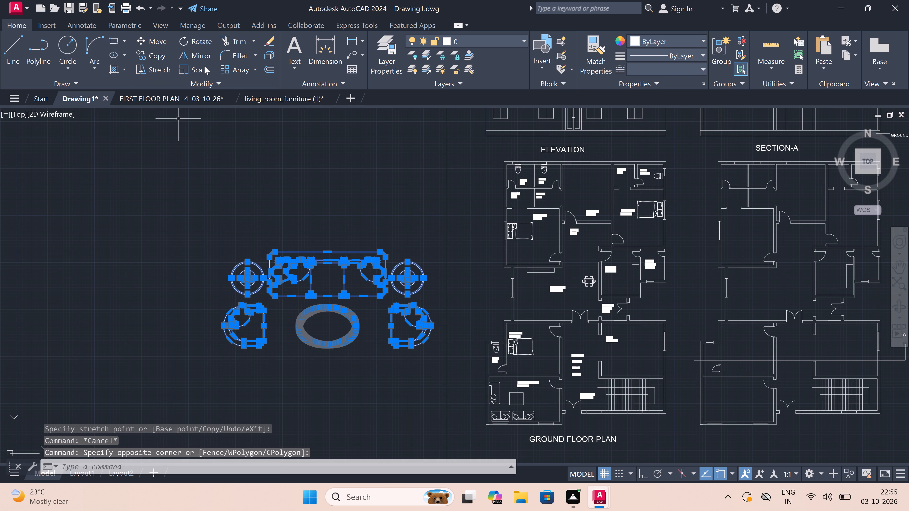
click(204, 66)
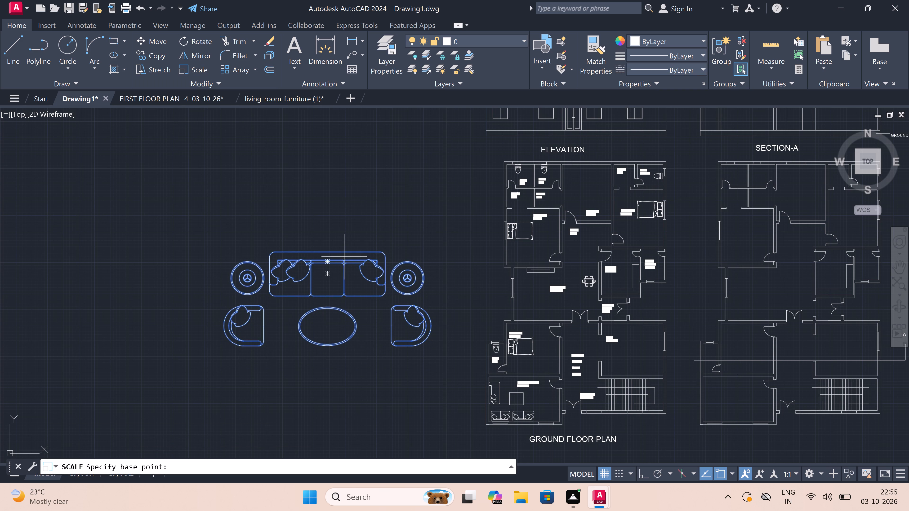
click(344, 257)
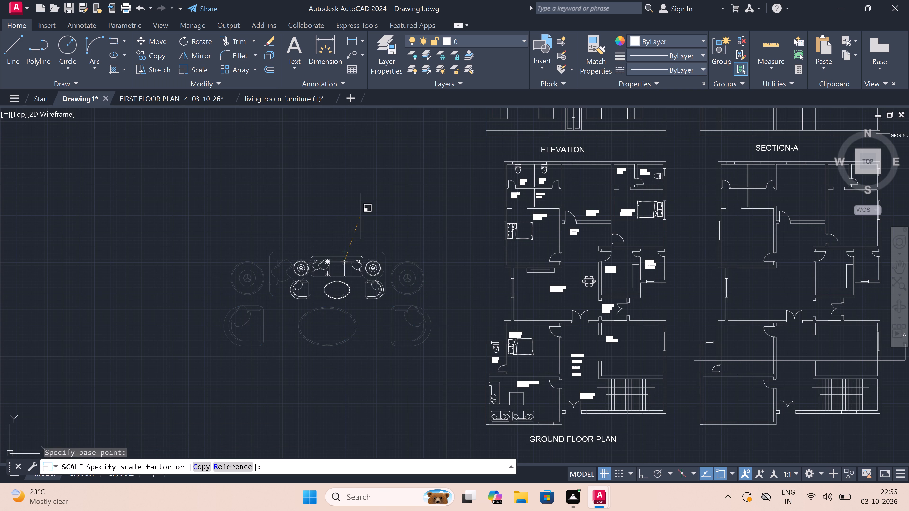
click(350, 231)
Rotate the reduced seating set 90° counter-clockwise with Ortho on, so the sofa's back faces west.
click(380, 244)
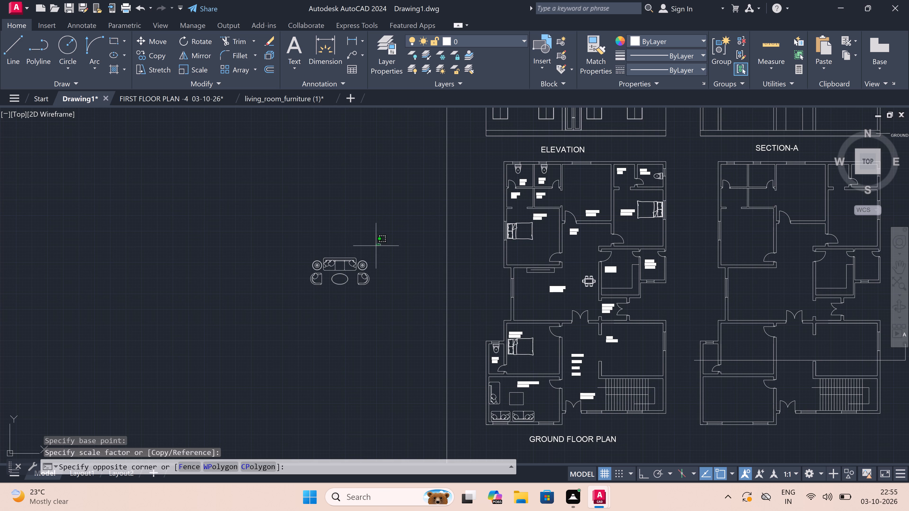
click(243, 292)
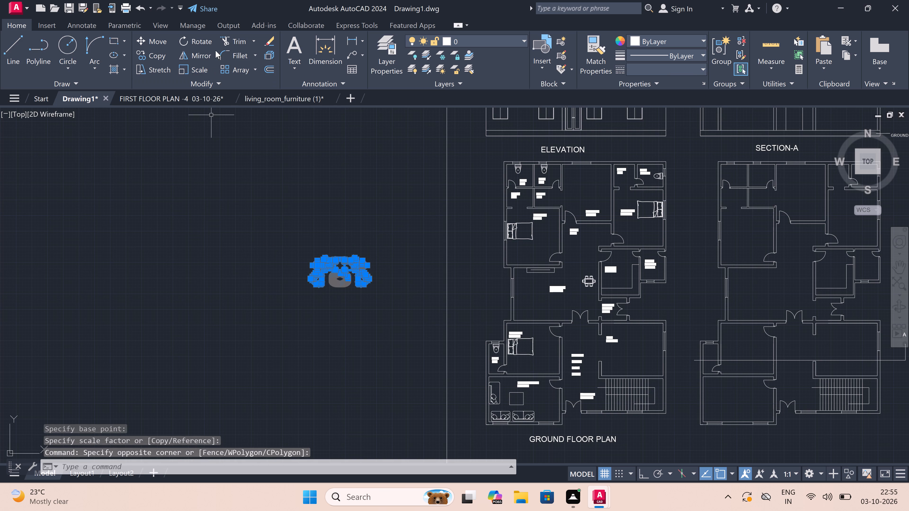
click(189, 35)
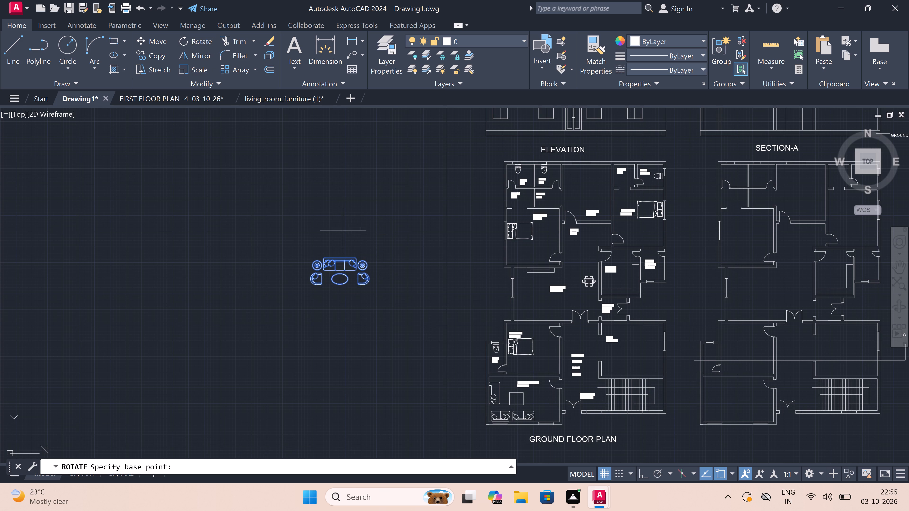
click(342, 263)
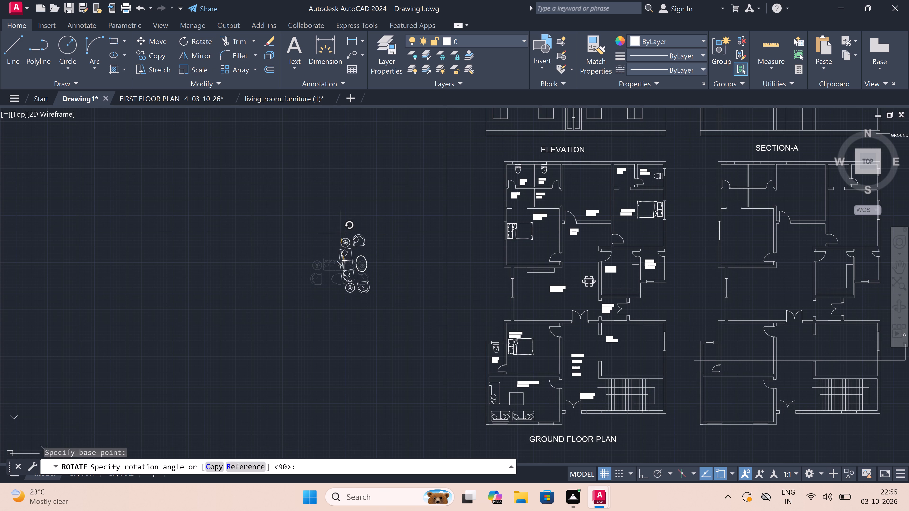
key(F8)
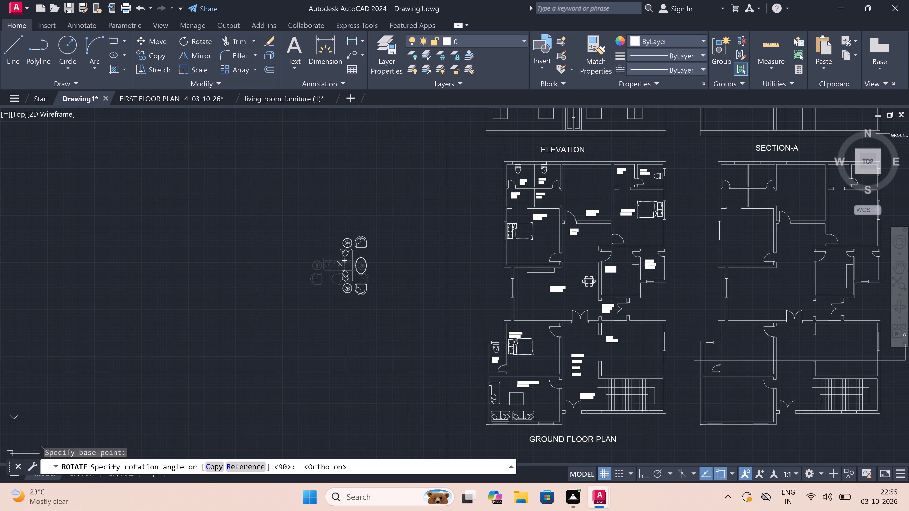
click(343, 239)
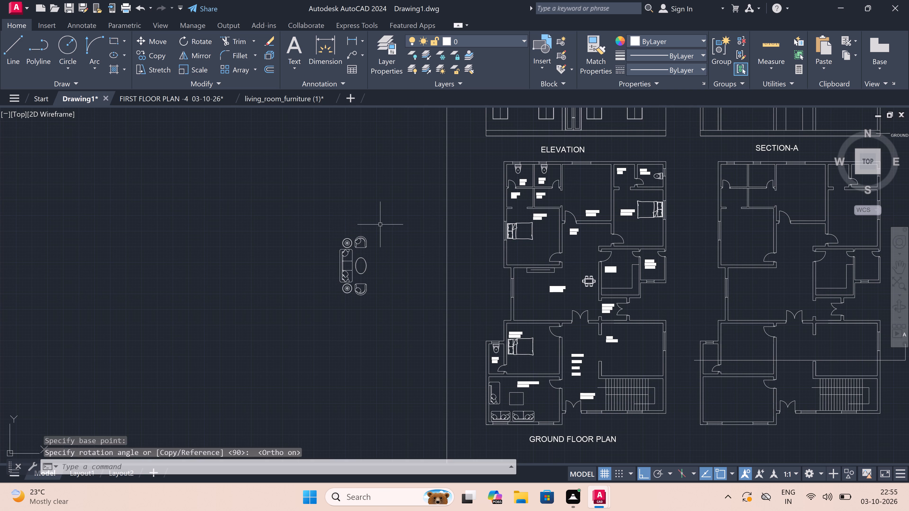
Scale the seating set west of the sheet down to about 85% of its size, with the base point on the north side table.
scroll(380, 225, up, 1)
click(384, 225)
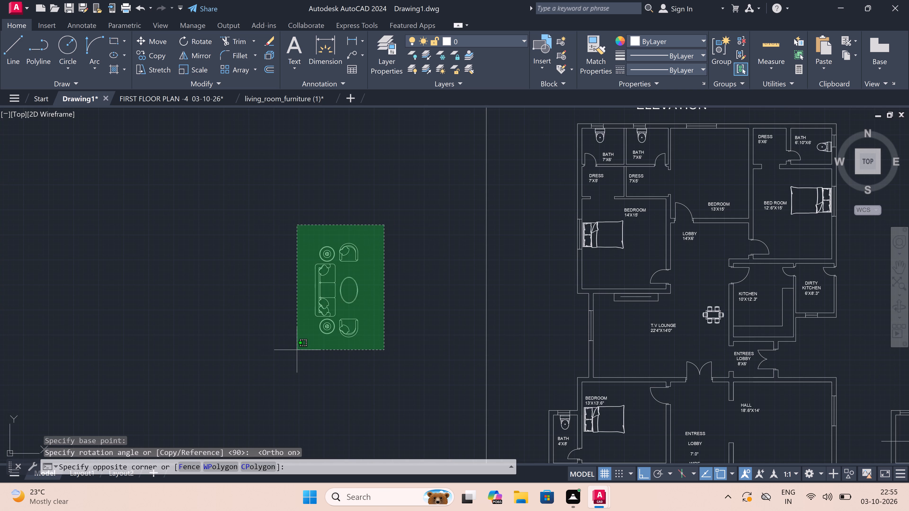
click(297, 351)
click(196, 69)
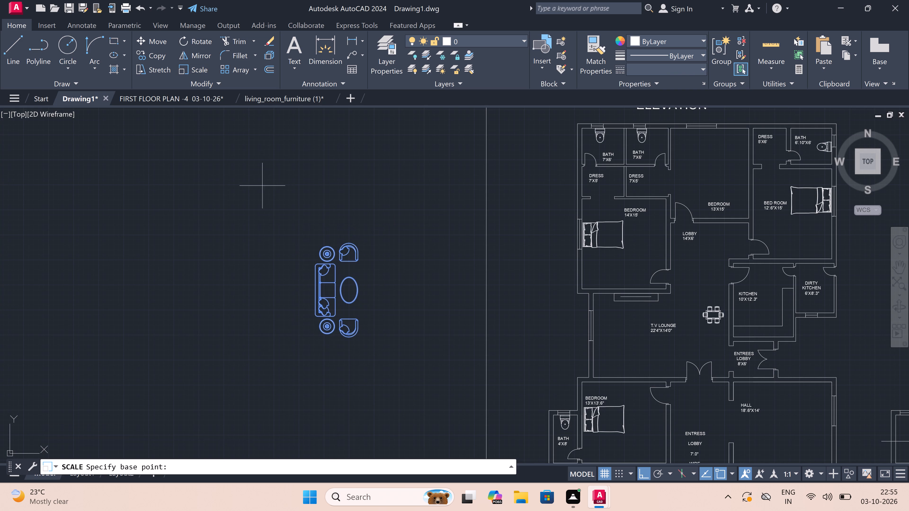
click(325, 252)
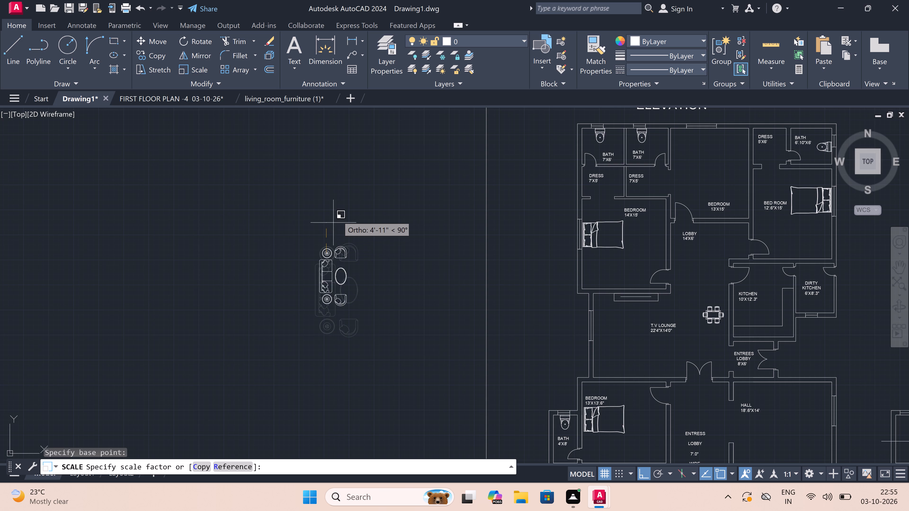
scroll(338, 215, up, 1)
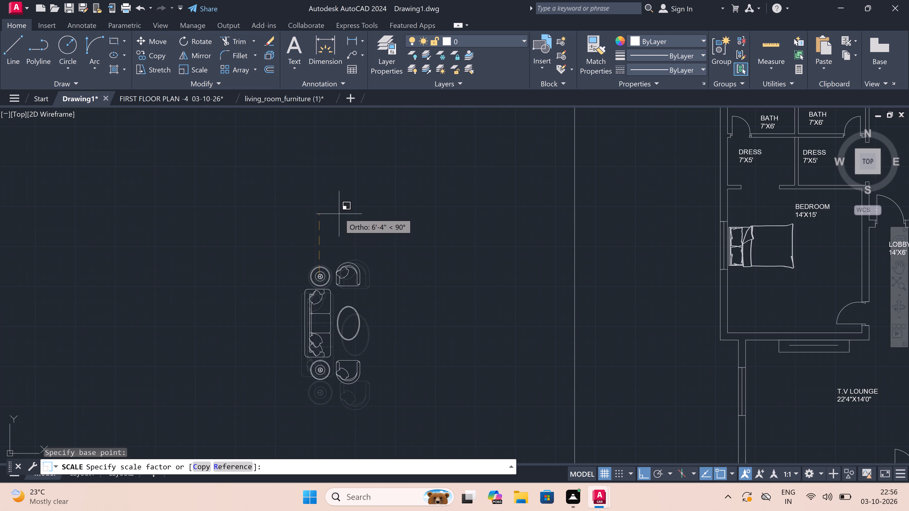
click(340, 212)
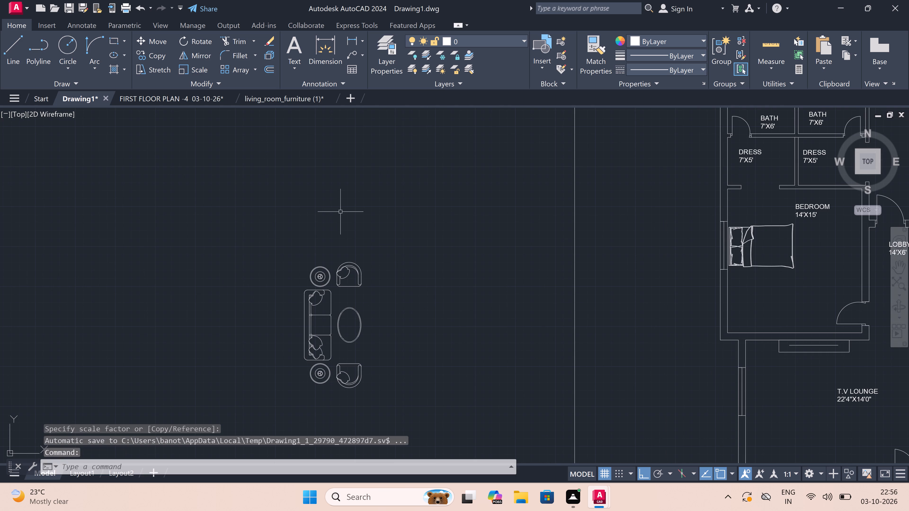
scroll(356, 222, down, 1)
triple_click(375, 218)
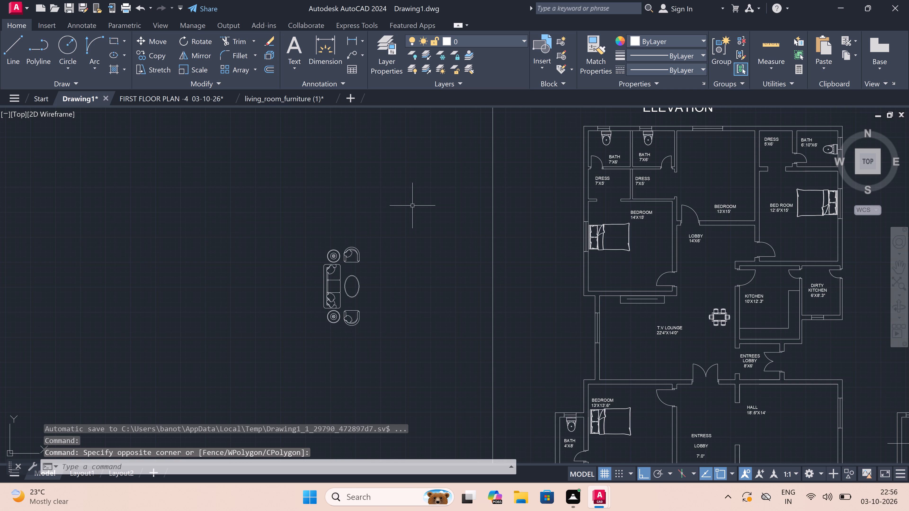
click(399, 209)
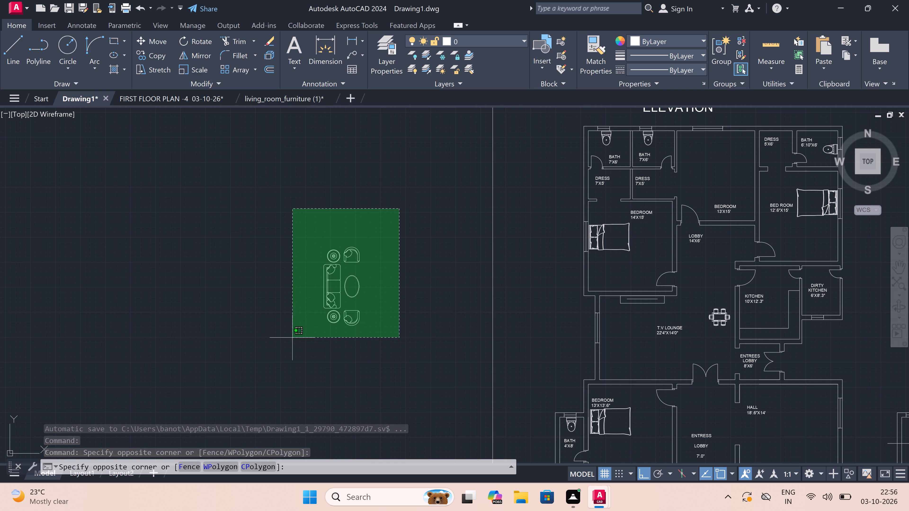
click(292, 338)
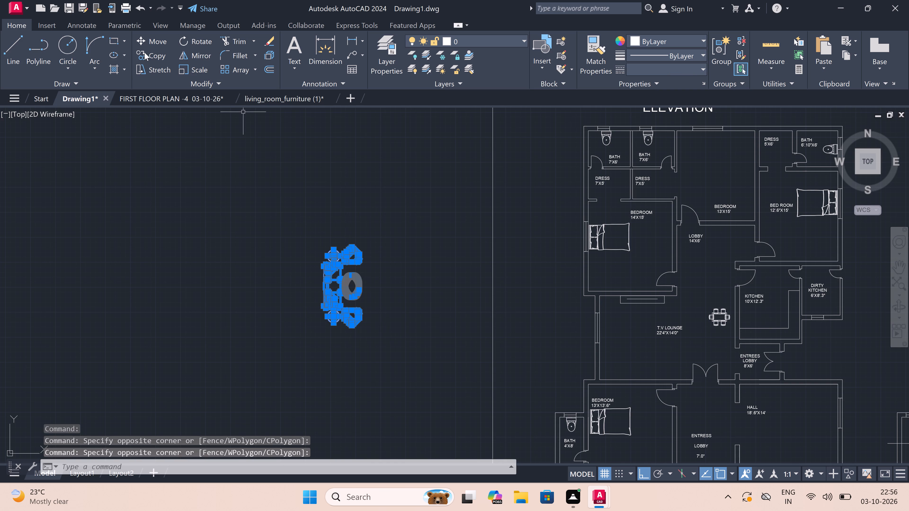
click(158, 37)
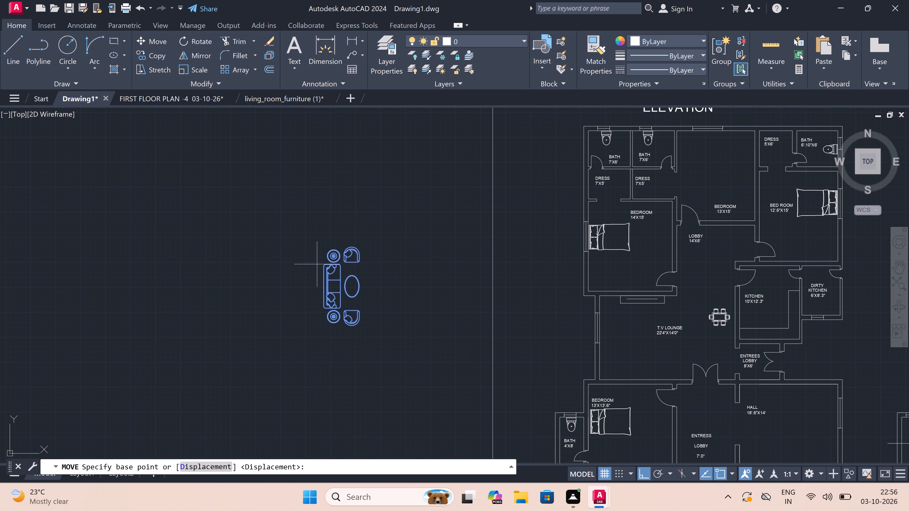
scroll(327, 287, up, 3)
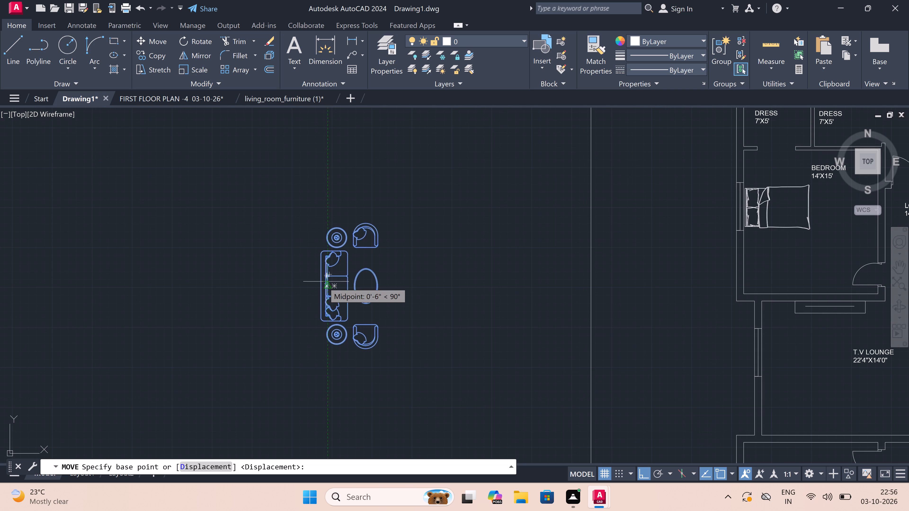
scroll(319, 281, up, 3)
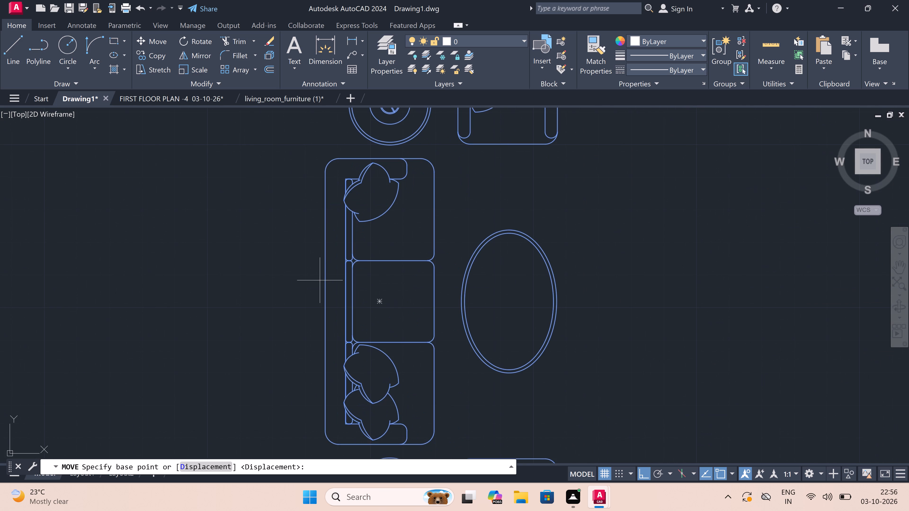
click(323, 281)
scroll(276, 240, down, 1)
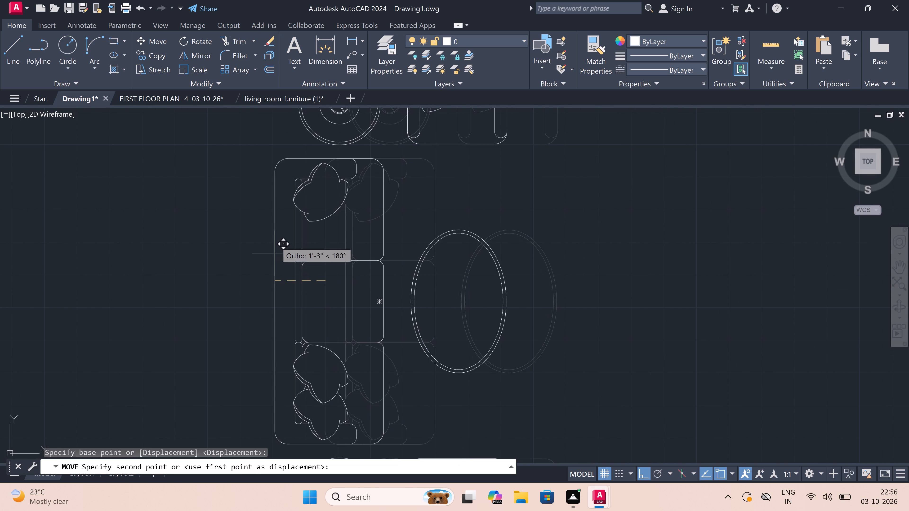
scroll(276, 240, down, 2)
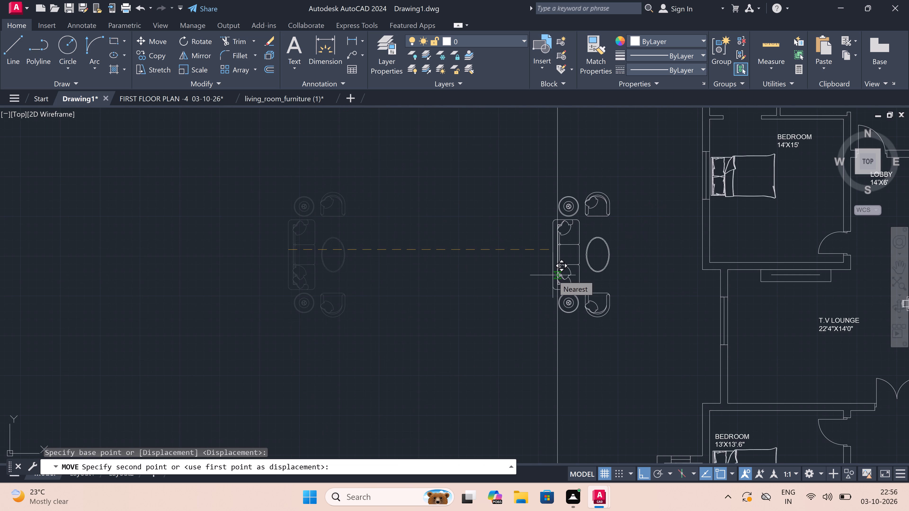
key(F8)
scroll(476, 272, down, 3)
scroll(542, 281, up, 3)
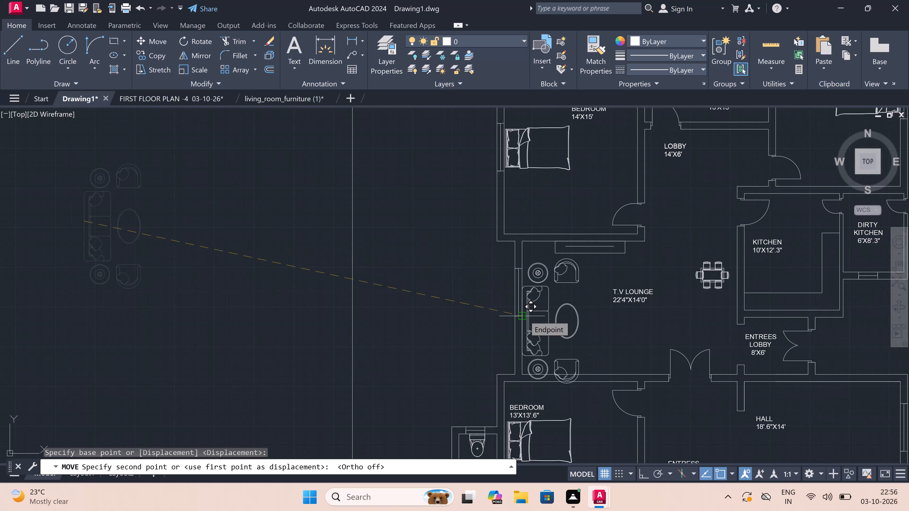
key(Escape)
Scale the seating set west of the sheet down again to about 60% of its size, with the base point on the north armchair.
scroll(524, 314, down, 3)
scroll(448, 291, up, 2)
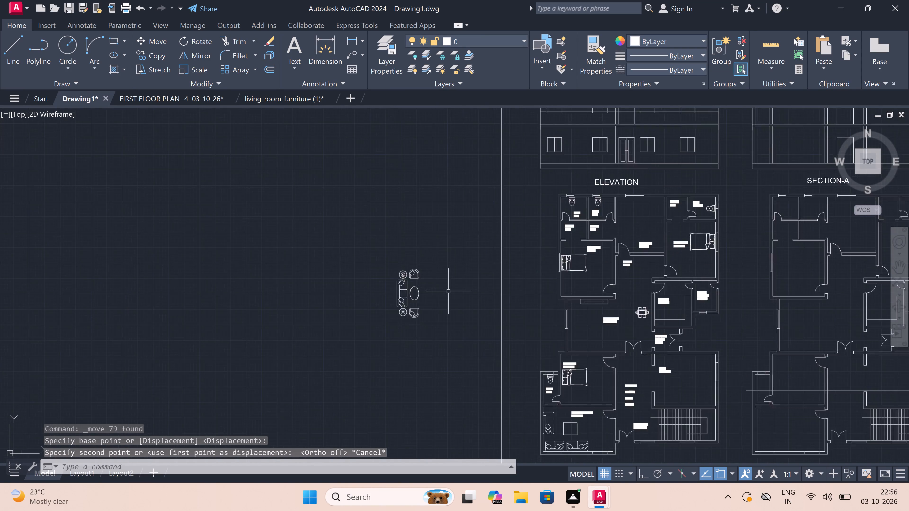
click(435, 233)
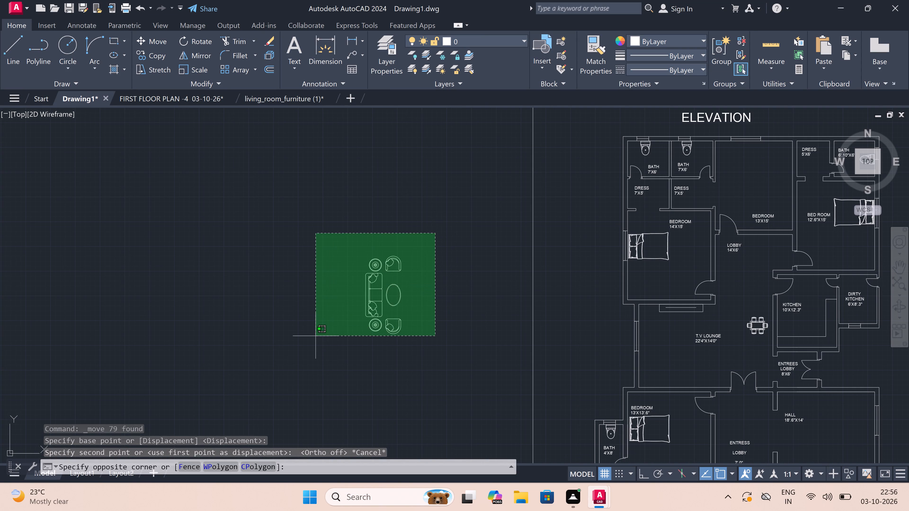
double_click(315, 336)
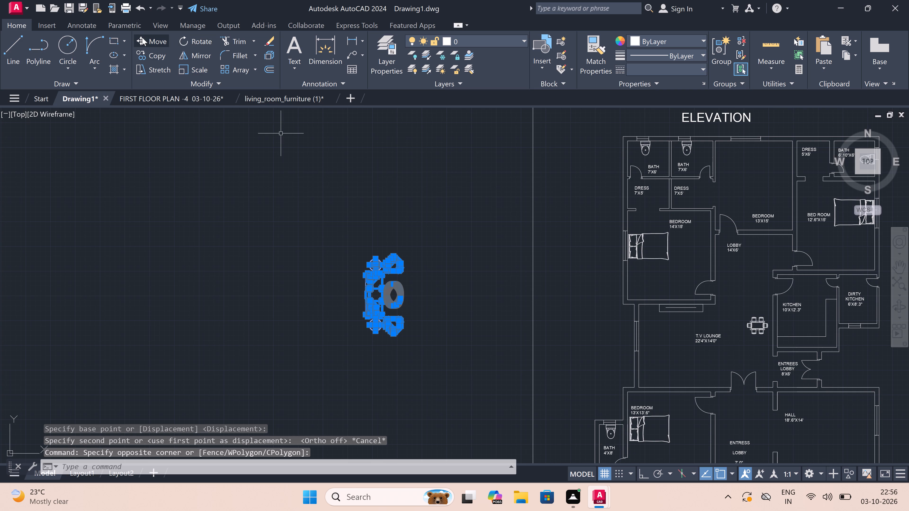
click(186, 67)
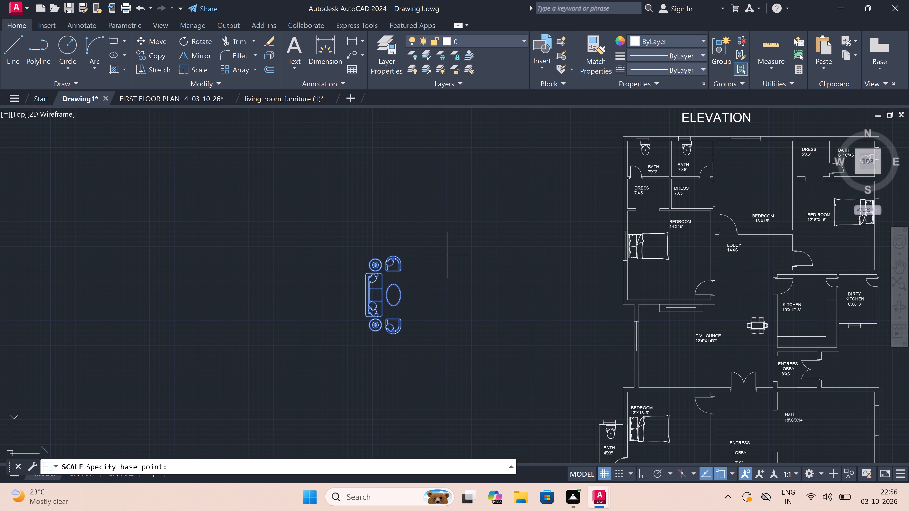
click(401, 258)
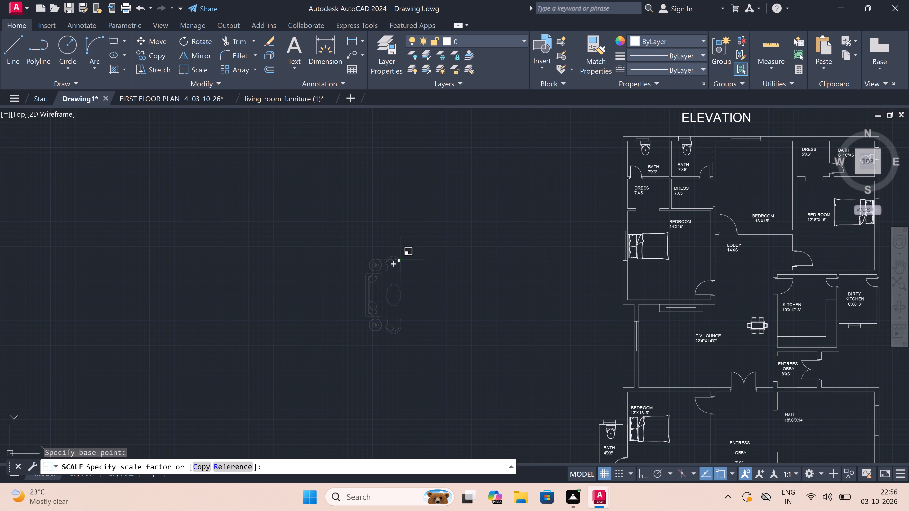
scroll(399, 217, down, 1)
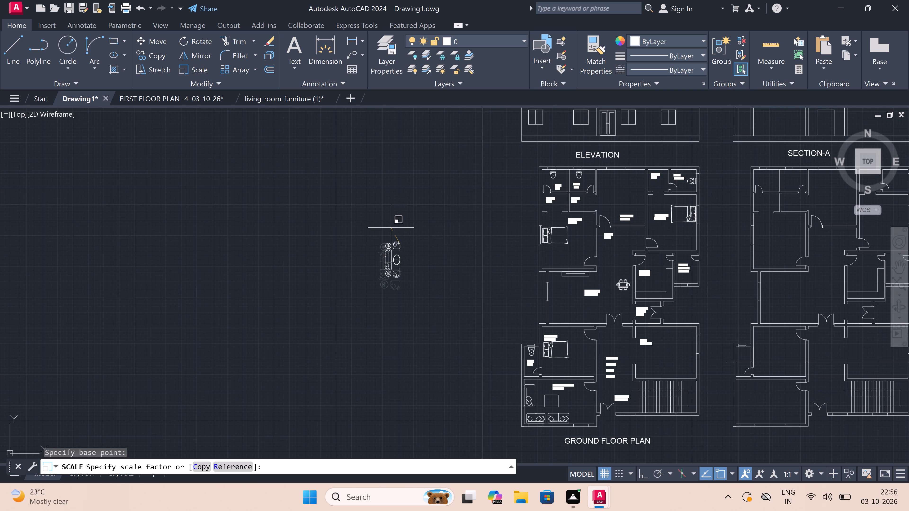
scroll(391, 228, up, 2)
click(389, 236)
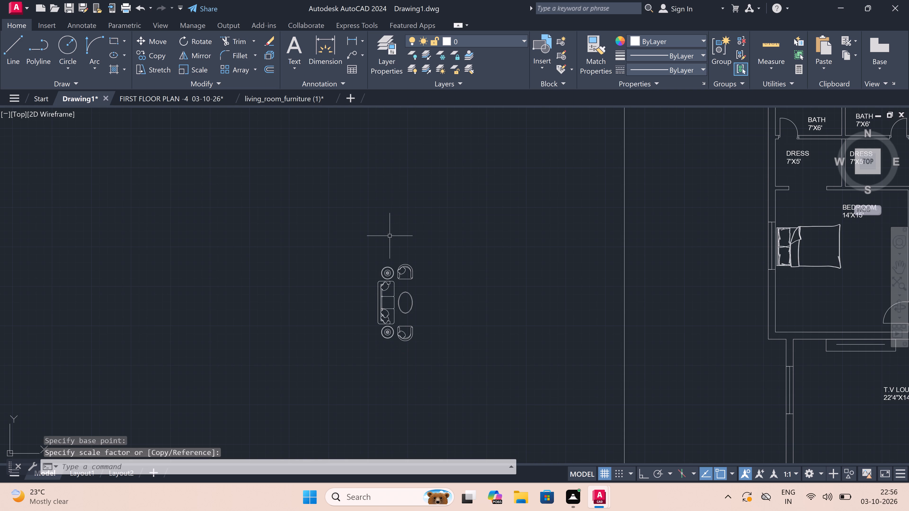
Move the reduced seating set by the sofa's back edge into the T.V lounge, placing the back just off the west wall, slightly south of the window's centre.
click(427, 237)
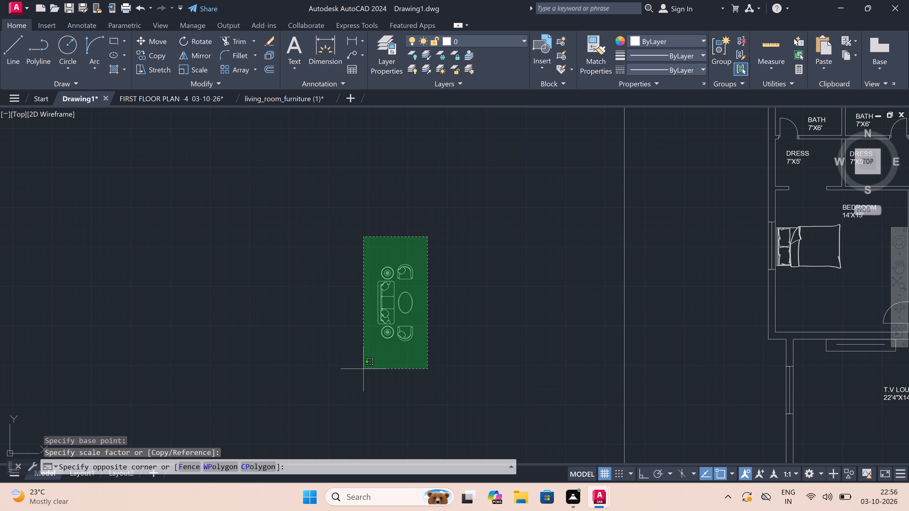
click(363, 369)
drag(146, 34, 147, 36)
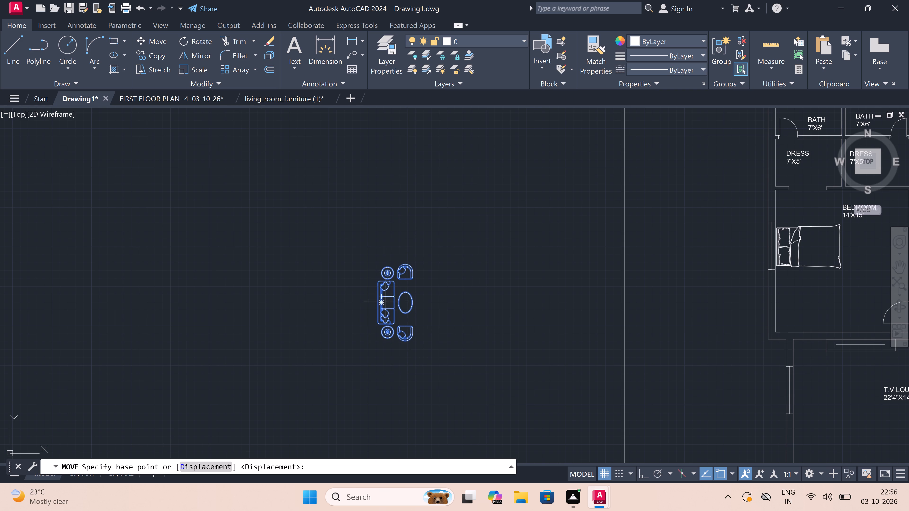
scroll(377, 297, up, 3)
click(378, 305)
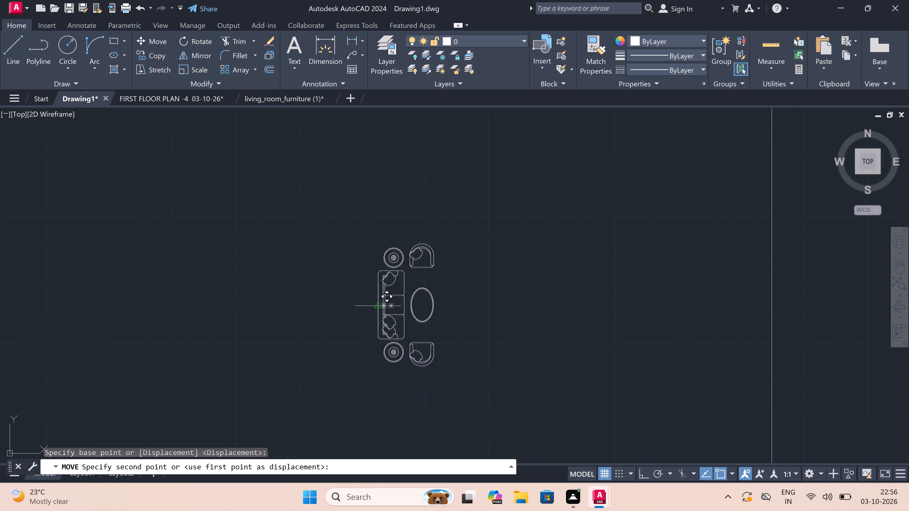
scroll(507, 255, down, 5)
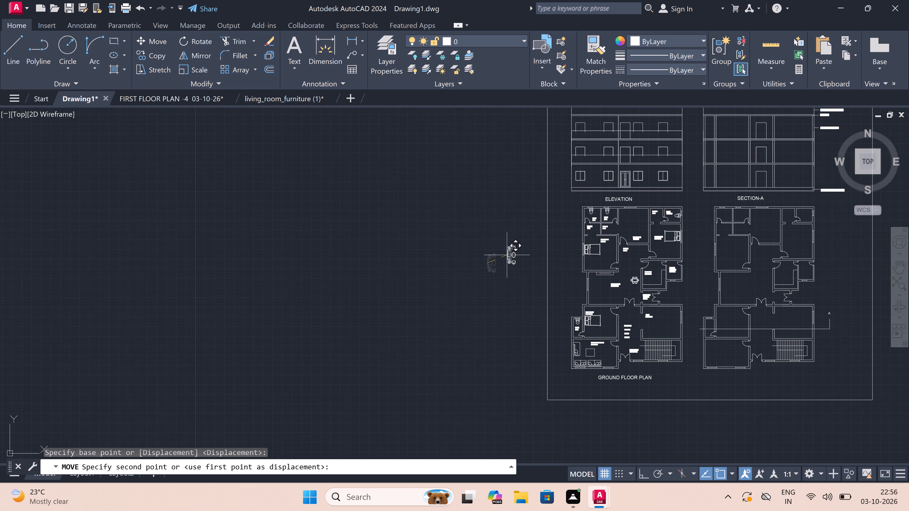
scroll(595, 297, up, 4)
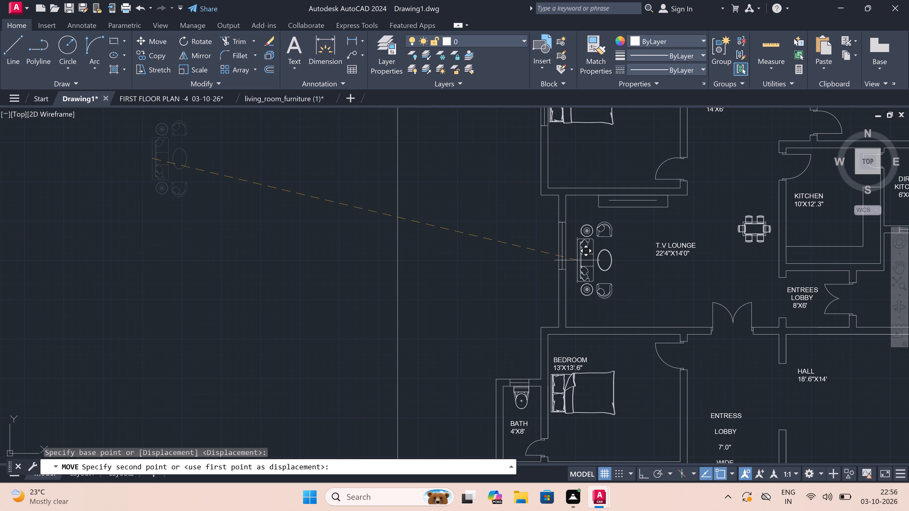
scroll(561, 258, up, 4)
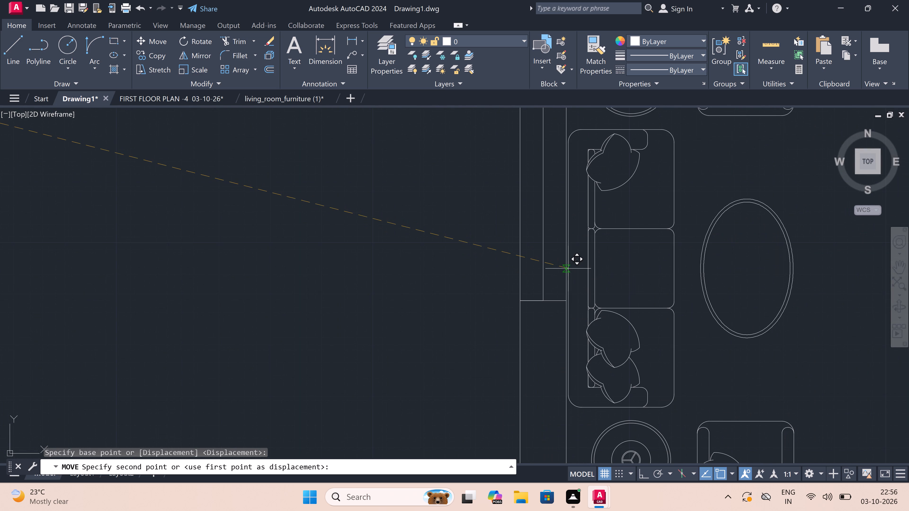
scroll(574, 270, down, 2)
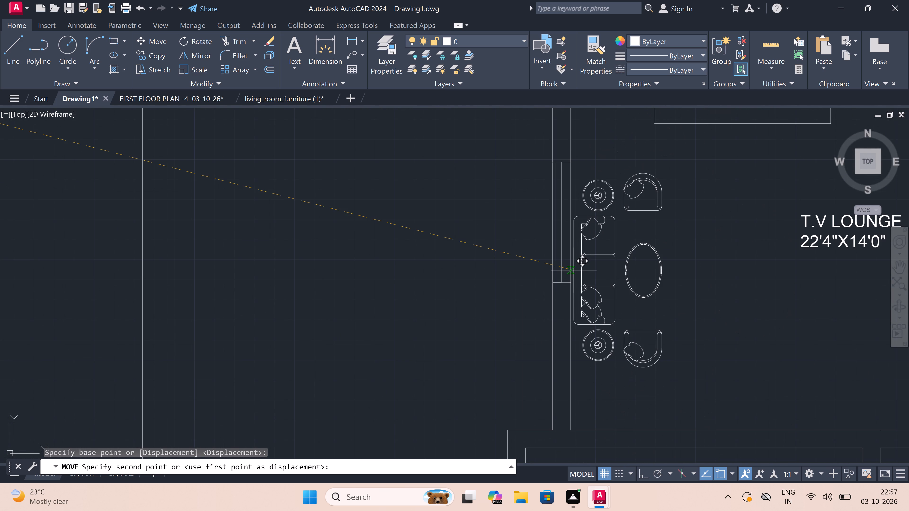
scroll(574, 270, down, 1)
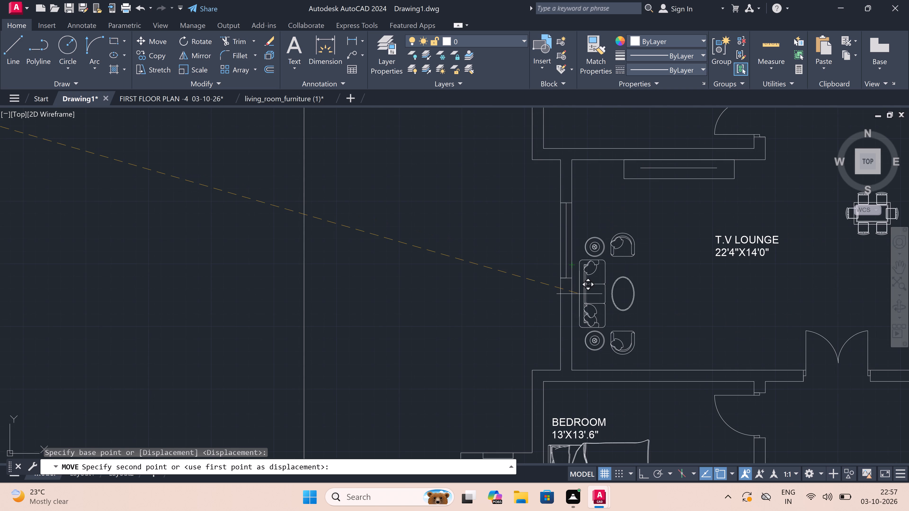
scroll(579, 293, up, 3)
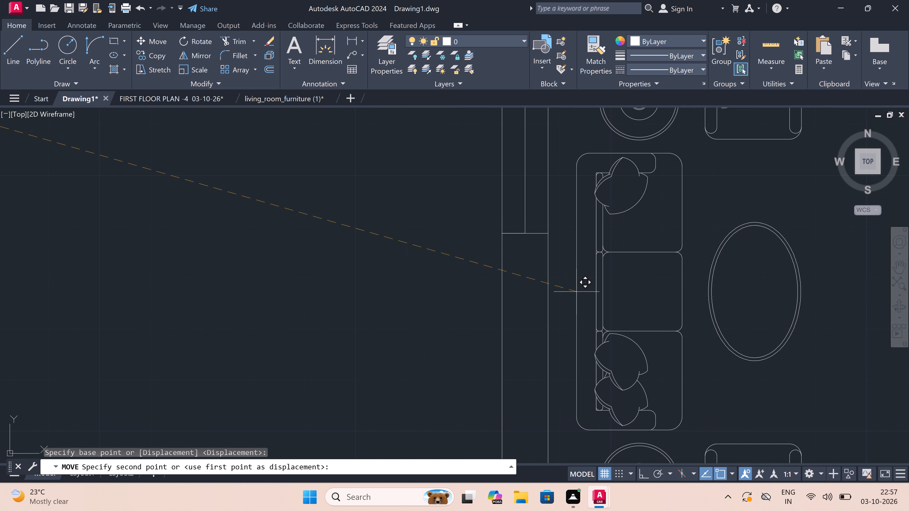
double_click(574, 289)
scroll(470, 239, down, 3)
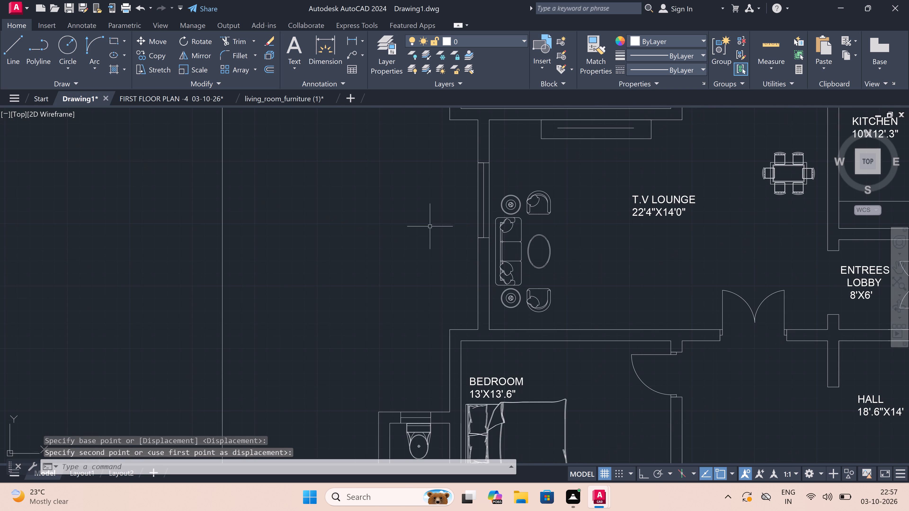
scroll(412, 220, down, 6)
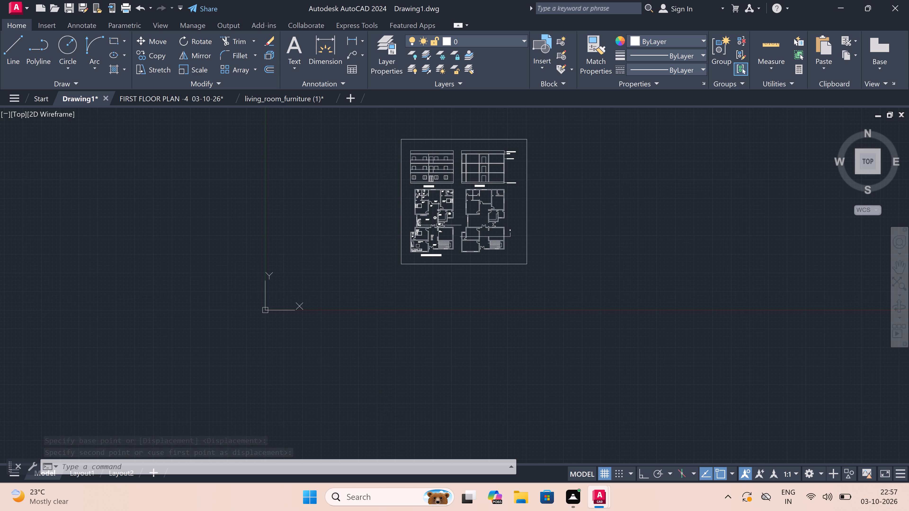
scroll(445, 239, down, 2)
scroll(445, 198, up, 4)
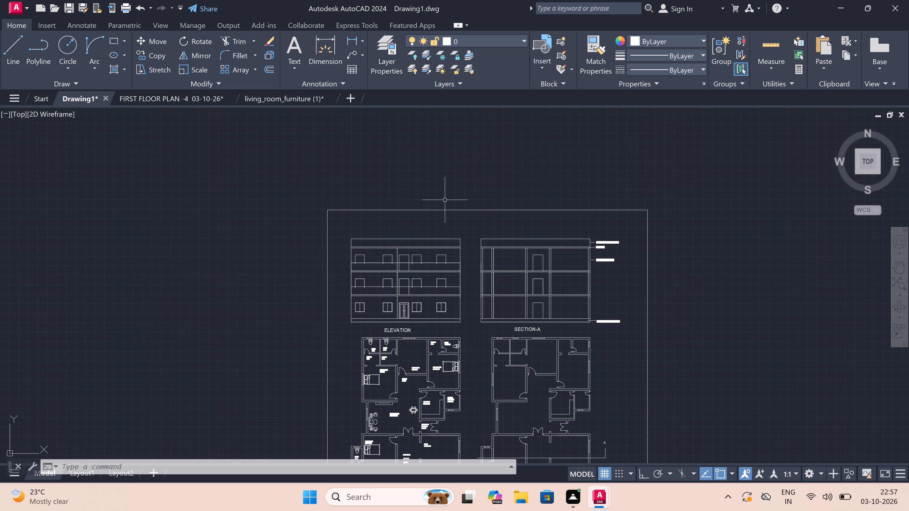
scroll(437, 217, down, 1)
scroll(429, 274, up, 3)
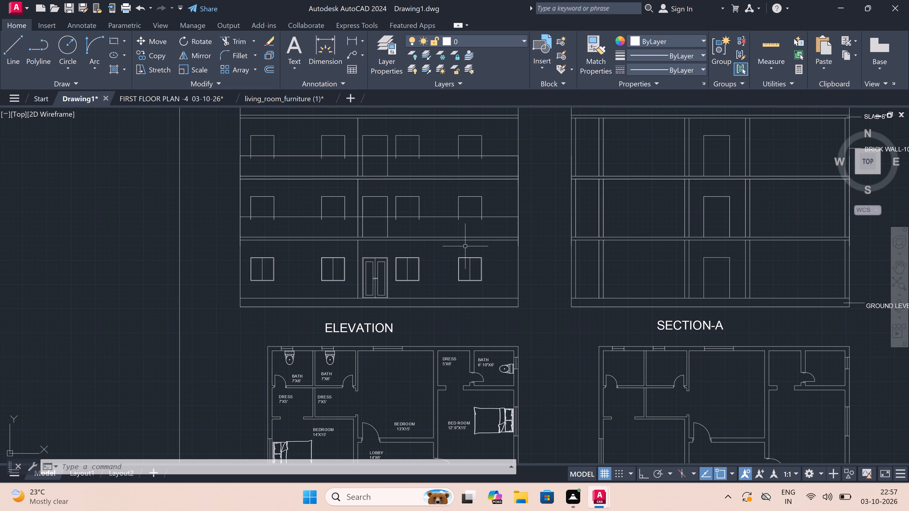
Copy the elevation's four ground-floor windows and double door up to the first-floor openings, using the west window's upper-left corner as base point.
double_click(488, 252)
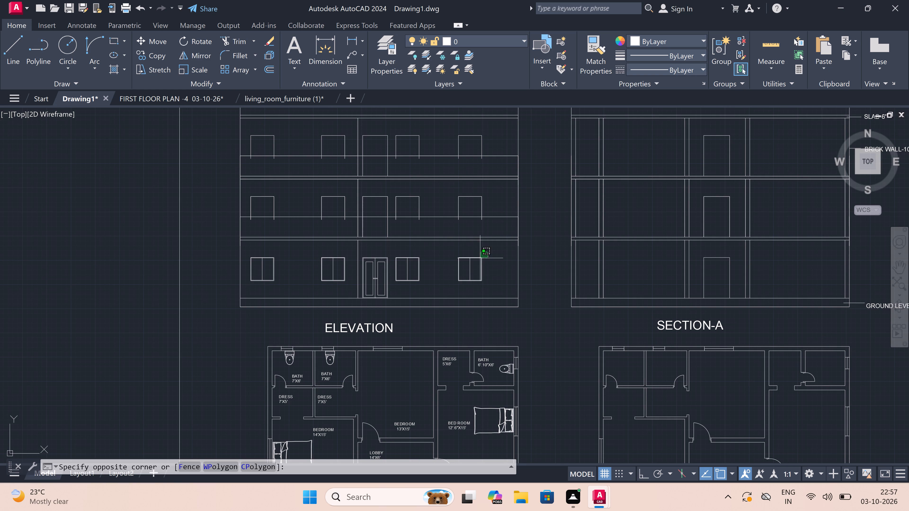
scroll(376, 294, up, 3)
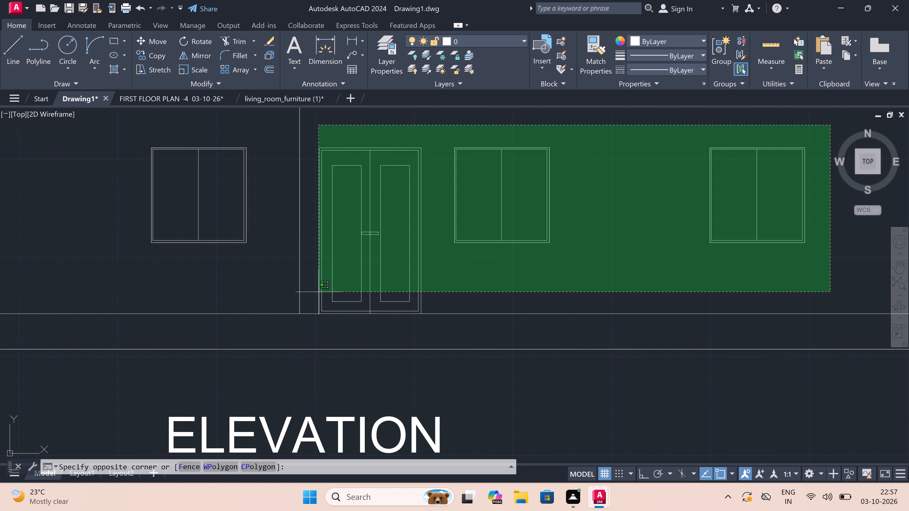
click(304, 293)
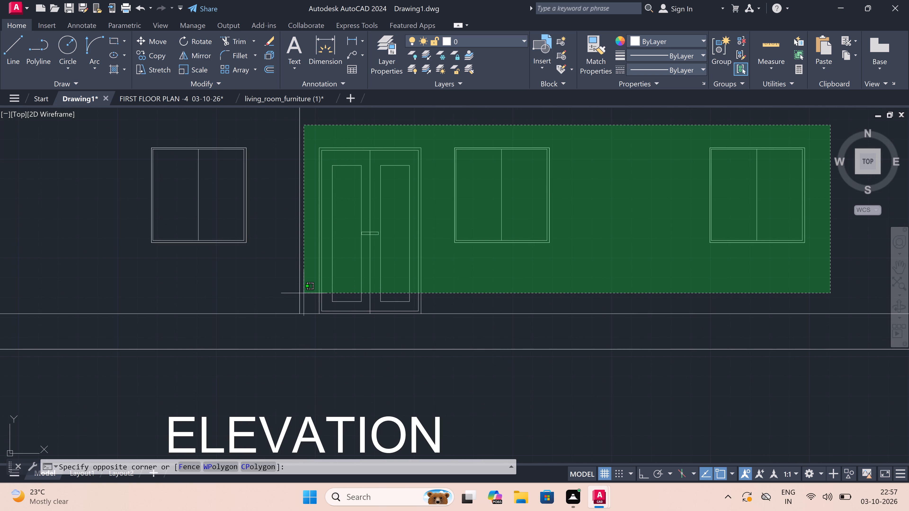
scroll(391, 269, down, 4)
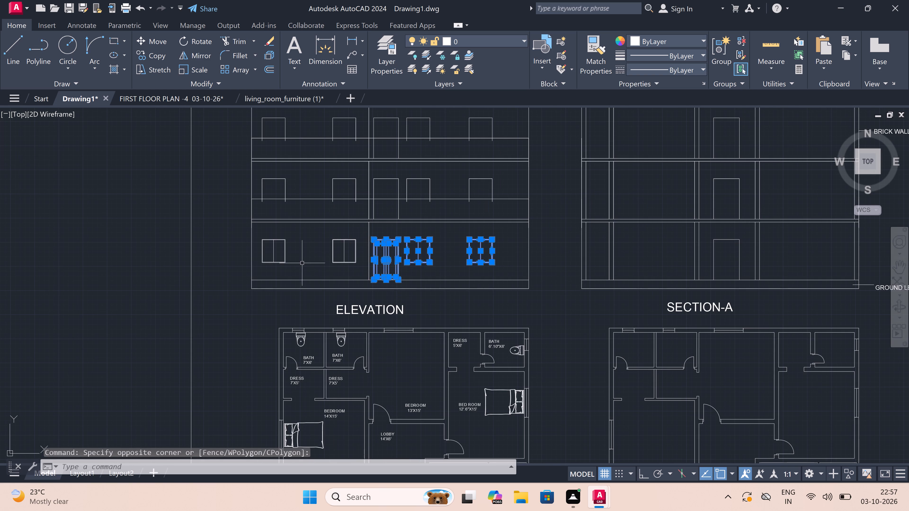
scroll(248, 253, up, 3)
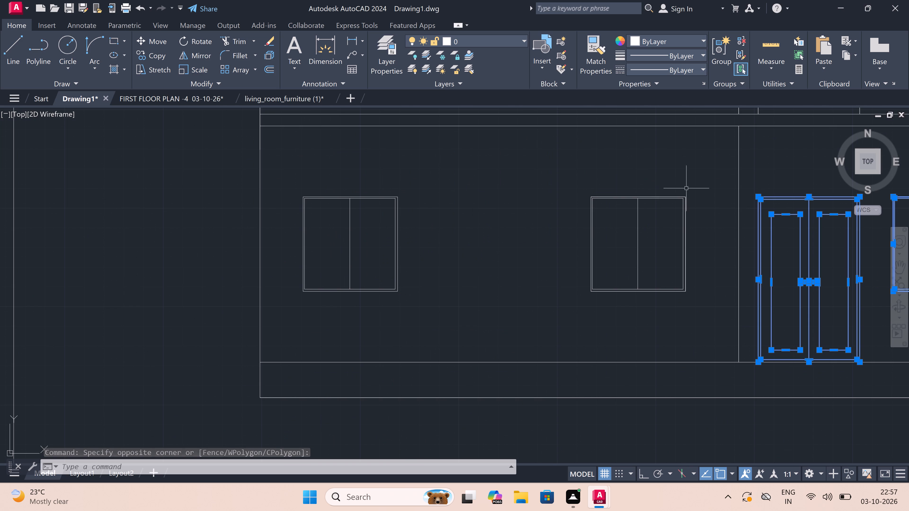
click(708, 183)
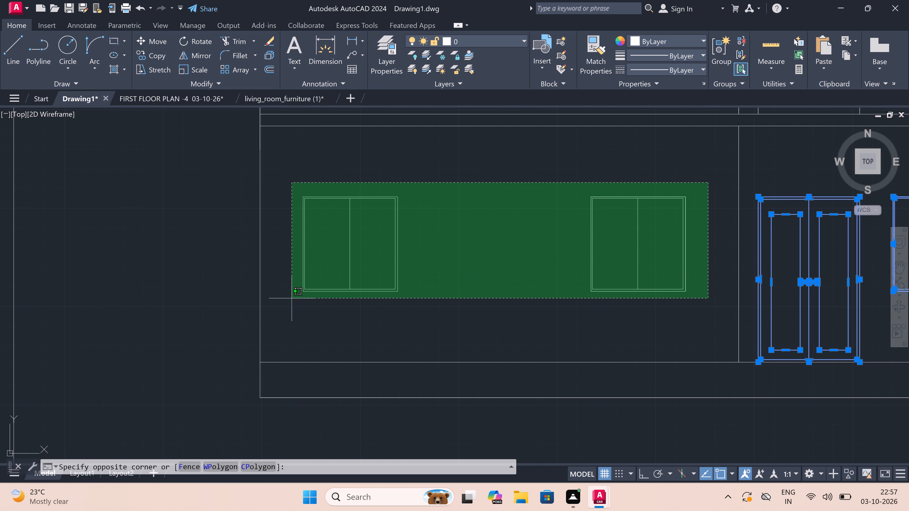
double_click(292, 298)
double_click(146, 53)
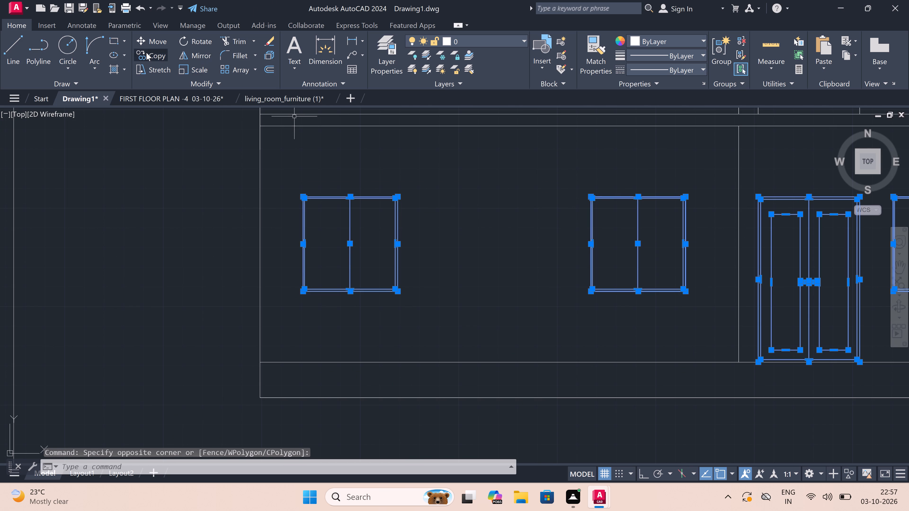
click(304, 198)
scroll(305, 194, down, 4)
scroll(297, 145, up, 5)
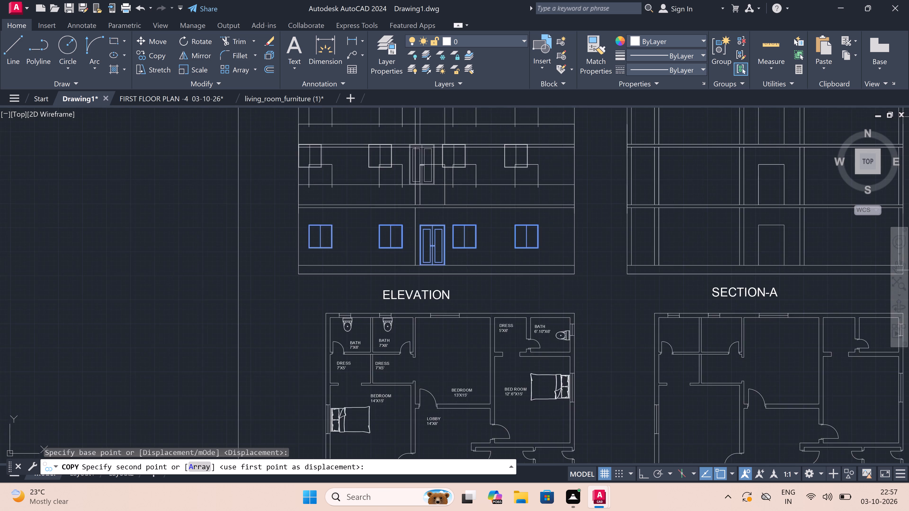
scroll(331, 206, up, 3)
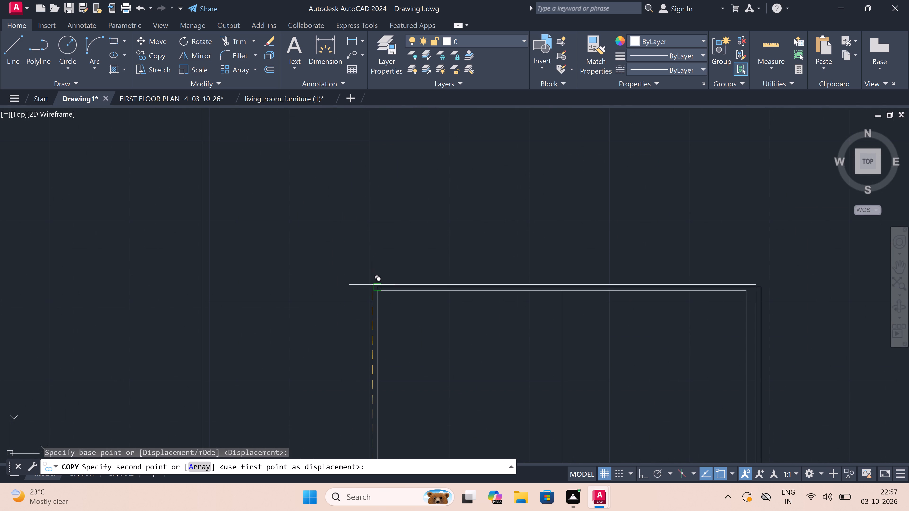
scroll(373, 288, up, 4)
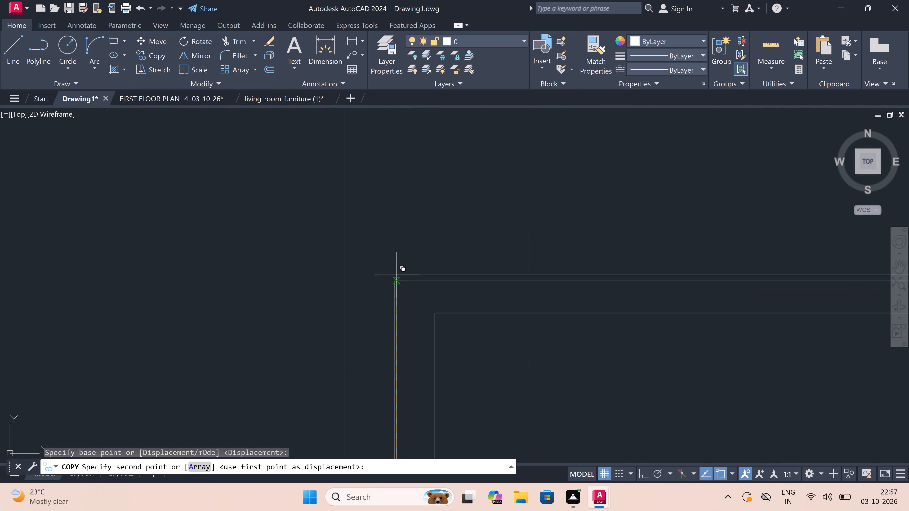
double_click(393, 280)
scroll(393, 280, down, 9)
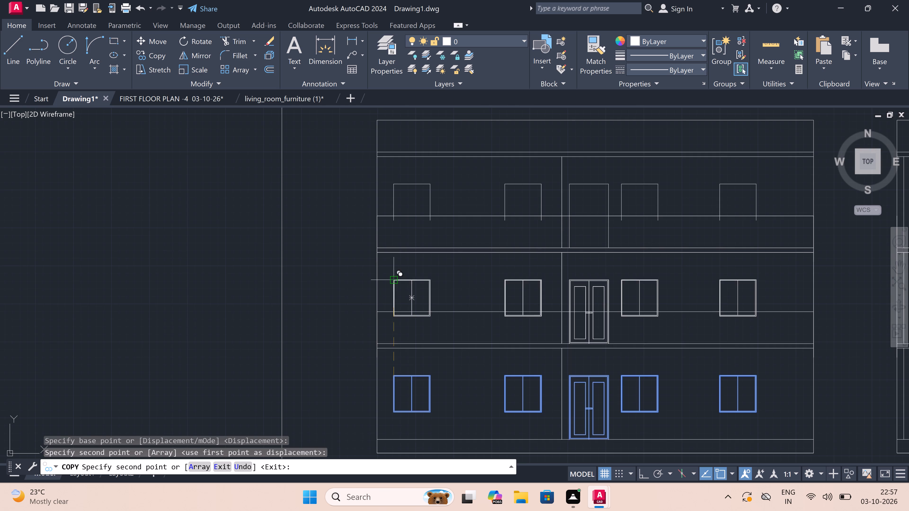
Place a second copy of the window and door set on the top-floor openings, aligned to the west opening's upper-left corner.
scroll(396, 187, up, 6)
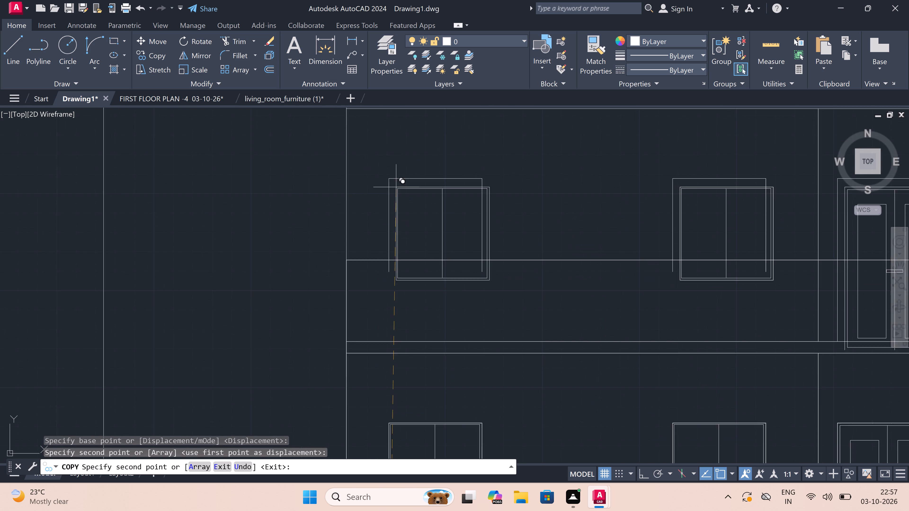
scroll(389, 172, down, 5)
scroll(384, 154, up, 5)
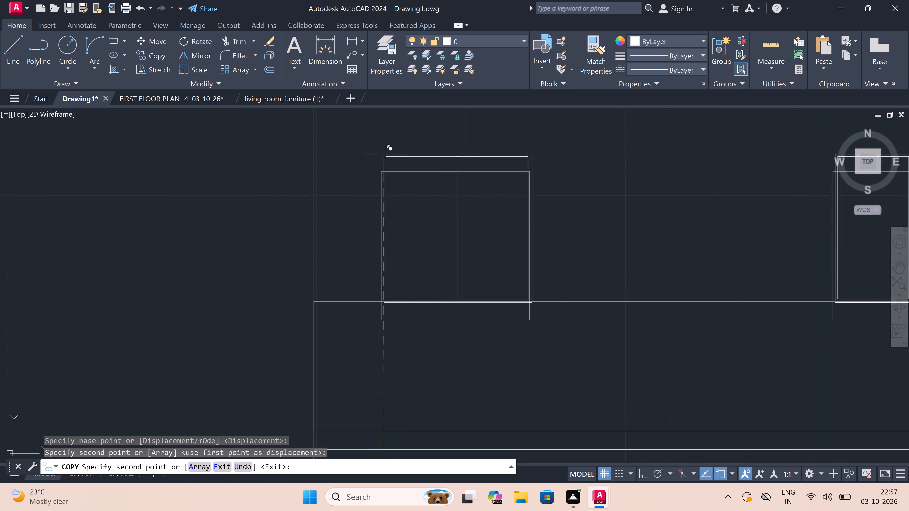
scroll(369, 226, up, 3)
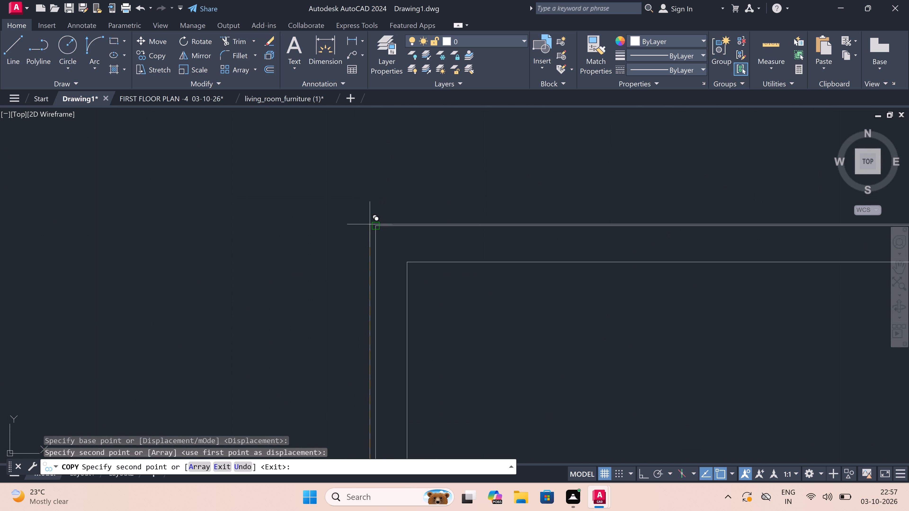
click(376, 225)
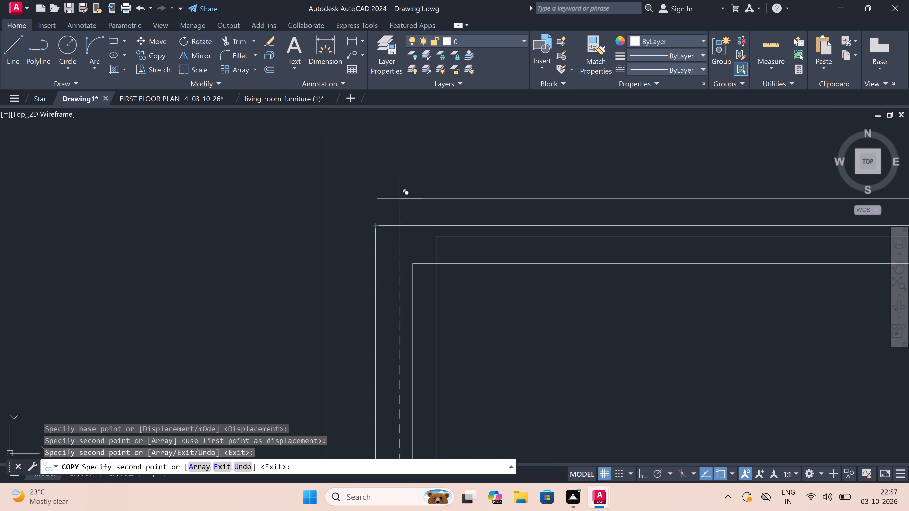
key(Escape)
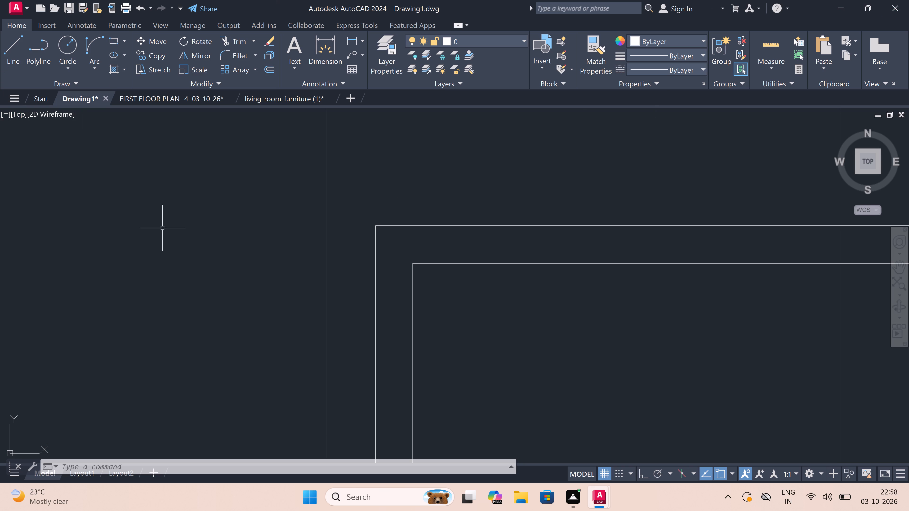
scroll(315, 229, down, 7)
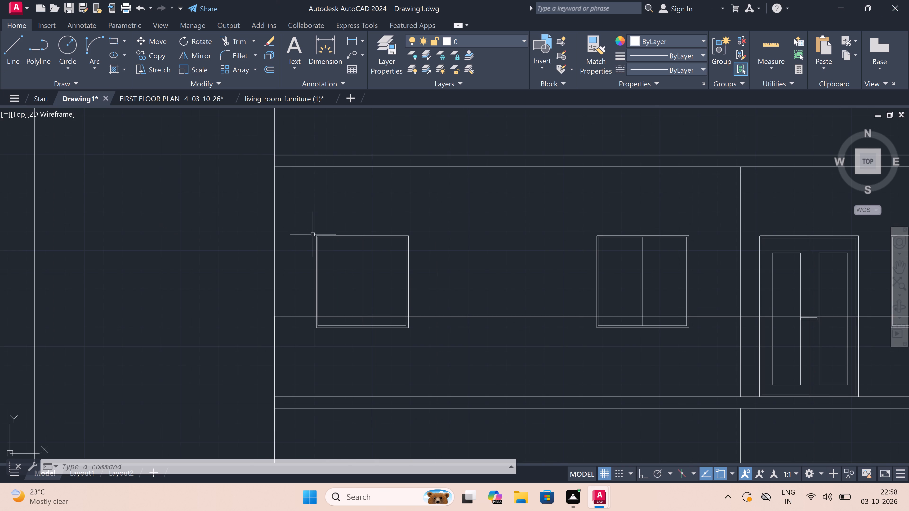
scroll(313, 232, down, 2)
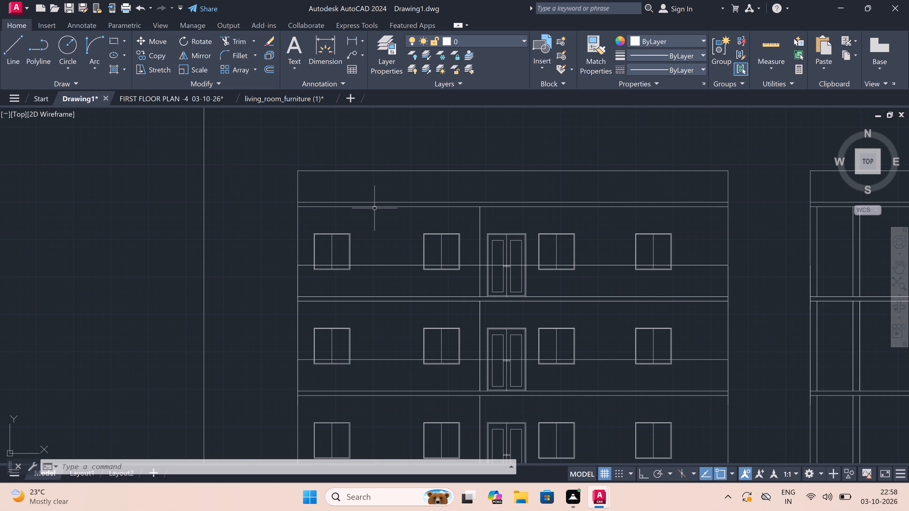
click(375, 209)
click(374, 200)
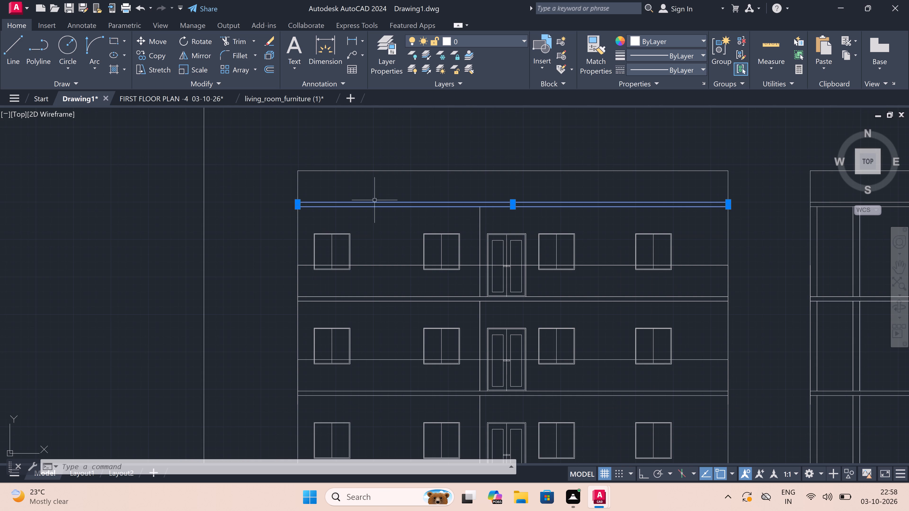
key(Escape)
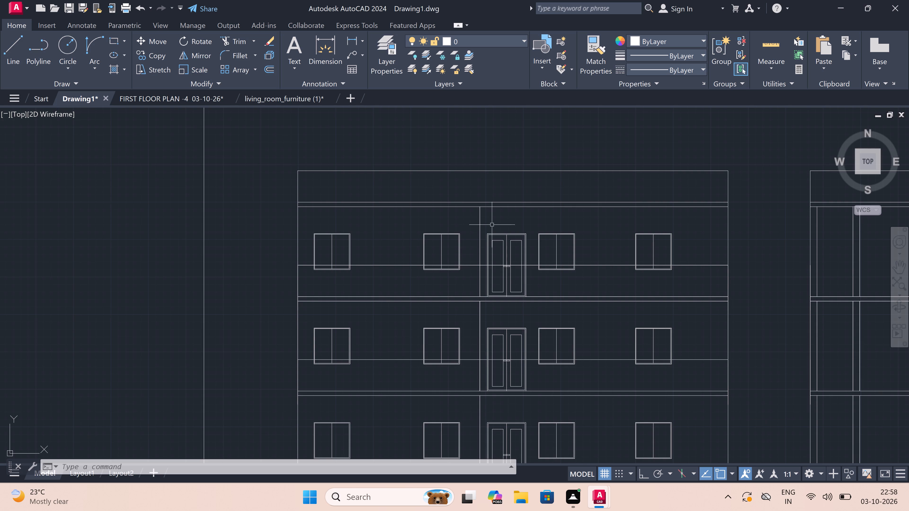
Delete the lower line of the roof slab and of the two intermediate floor slabs in the elevation.
scroll(539, 196, up, 1)
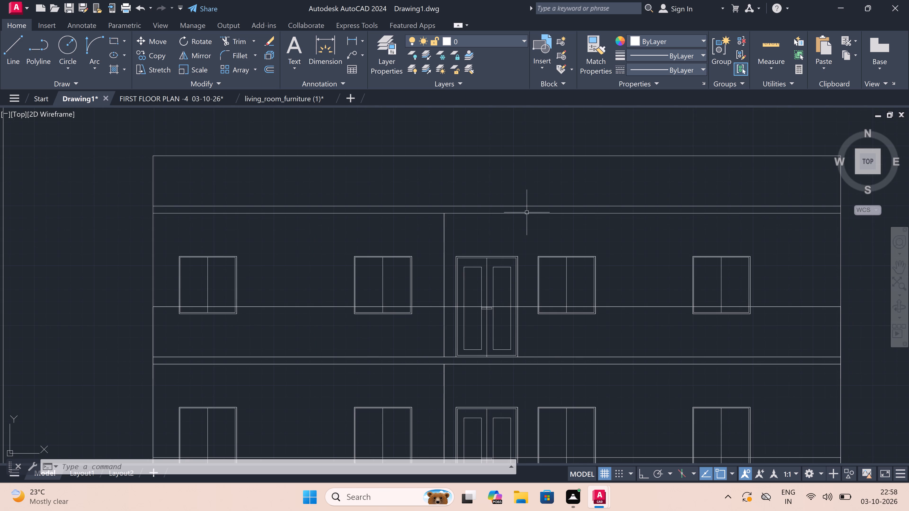
click(527, 212)
scroll(527, 212, down, 2)
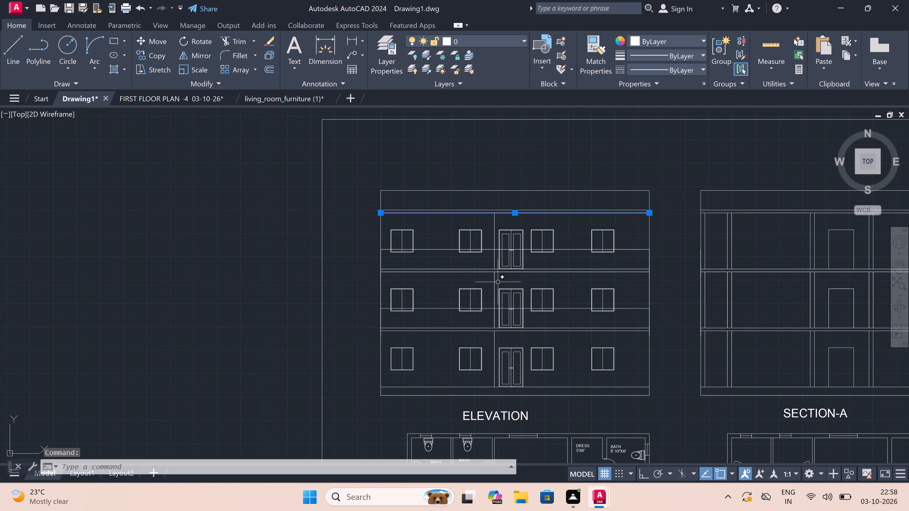
scroll(499, 269, up, 3)
click(498, 281)
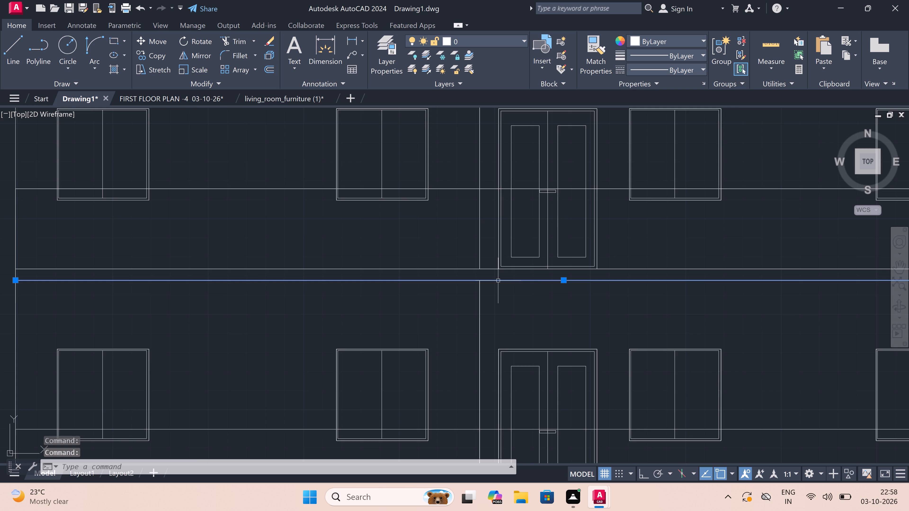
scroll(498, 281, down, 5)
scroll(484, 320, up, 3)
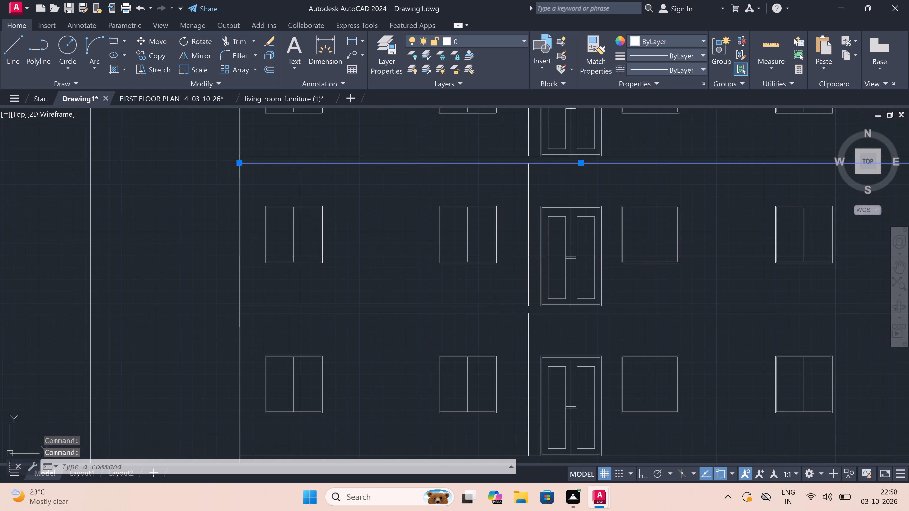
click(482, 313)
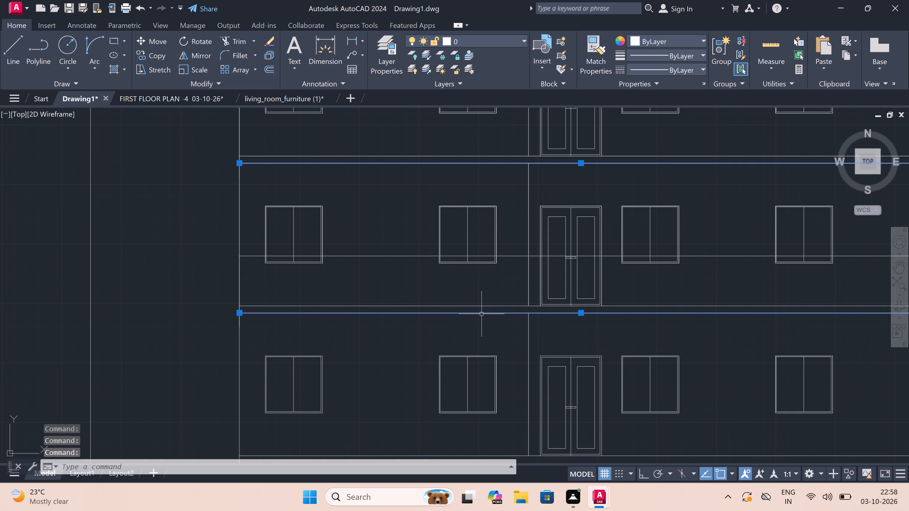
key(Delete)
Extend the elevation's vertical wall line beside the doors up to the remaining slab line on each of the three floors.
key(e)
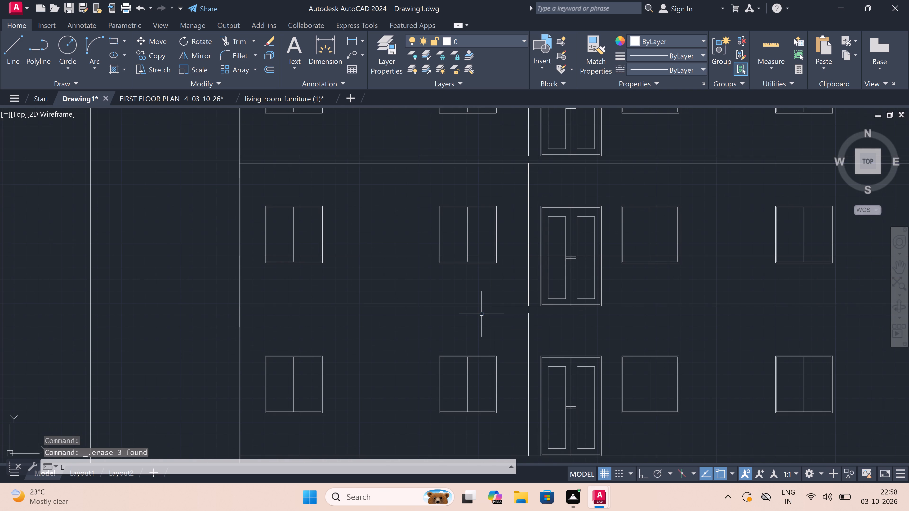
key(x)
key(space)
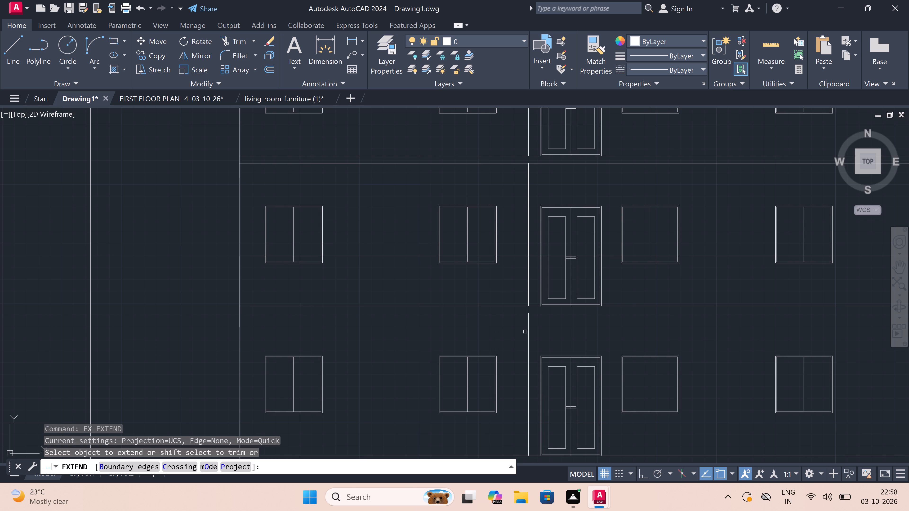
click(530, 321)
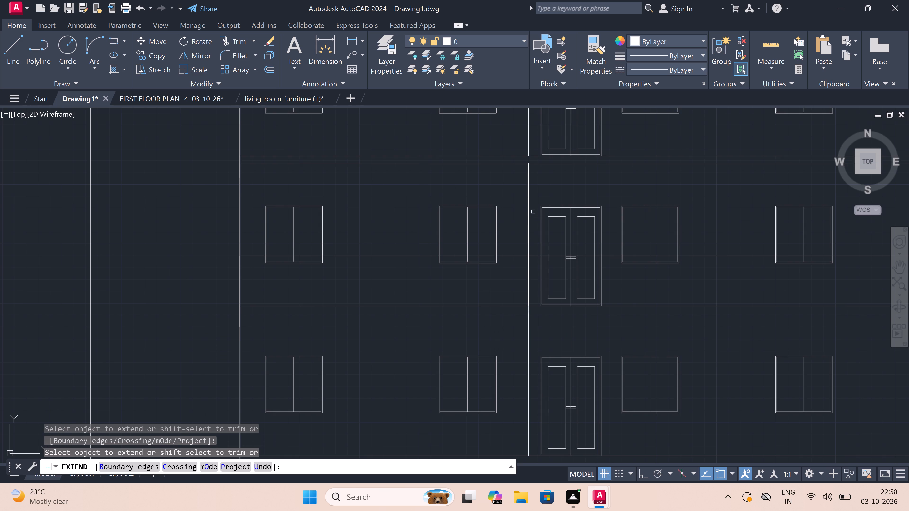
click(527, 207)
scroll(527, 207, down, 2)
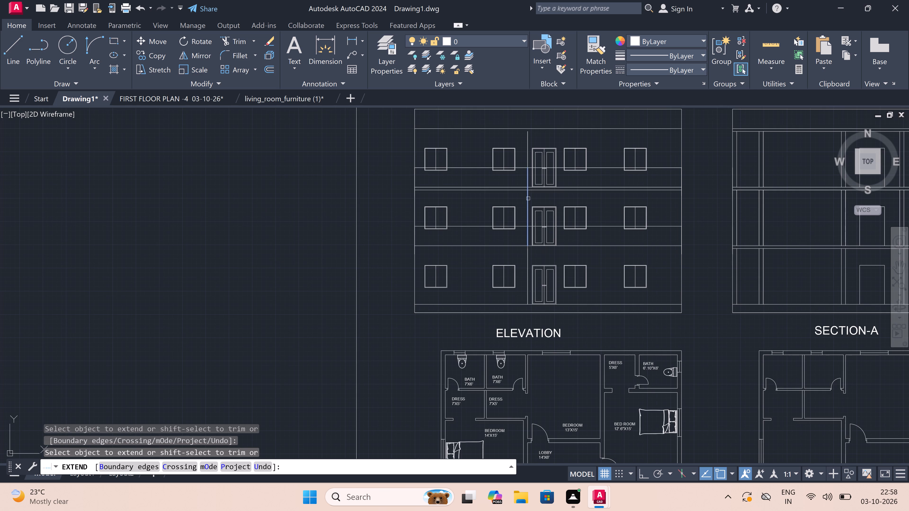
double_click(528, 140)
key(Escape)
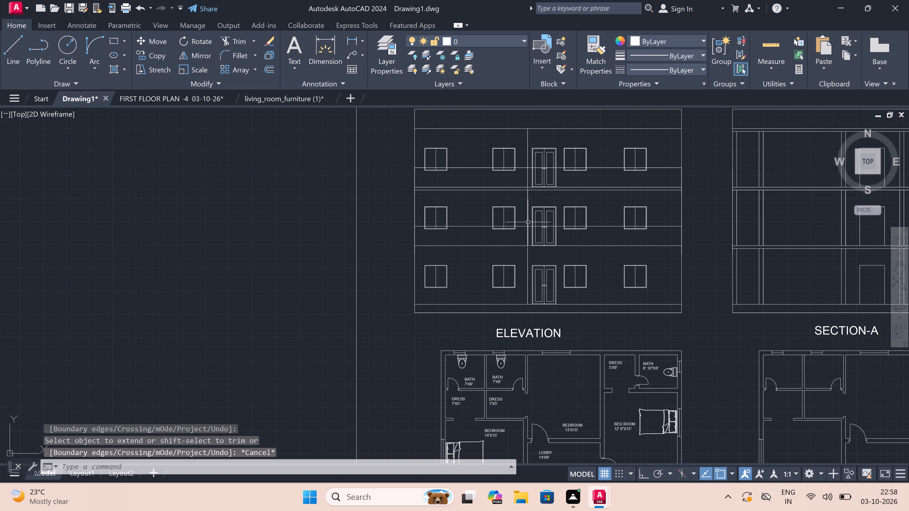
Trim the top-floor double door, wall line and three easternmost windows below the horizontal line crossing them in the elevation.
text(TR)
key(space)
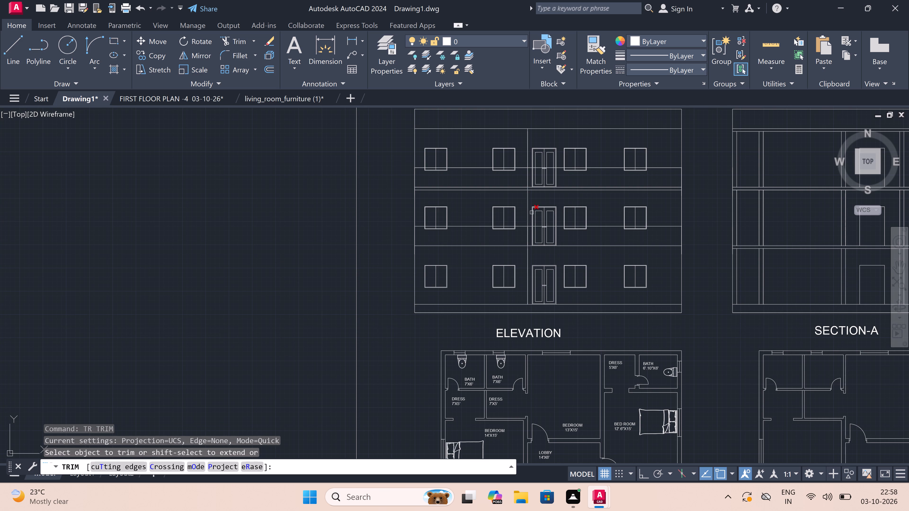
scroll(639, 165, up, 3)
scroll(662, 187, up, 2)
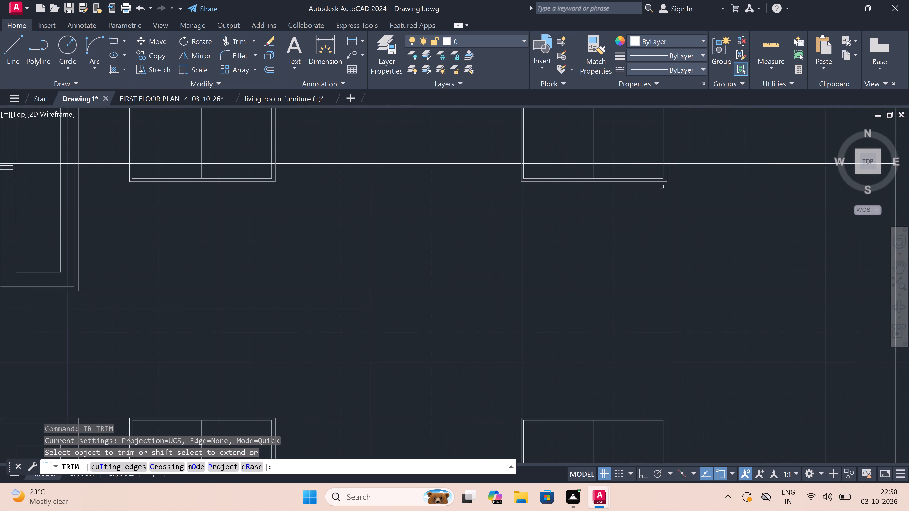
scroll(682, 172, up, 1)
scroll(682, 172, down, 5)
scroll(691, 169, up, 4)
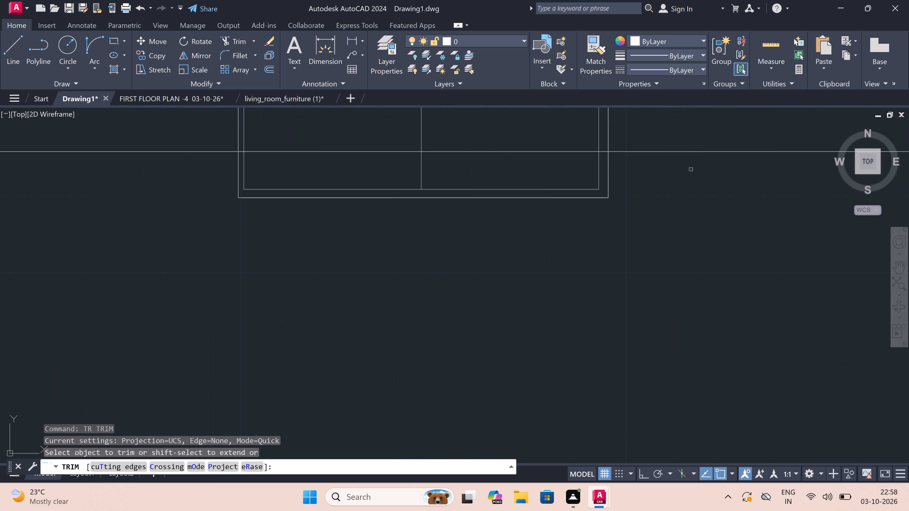
click(687, 167)
scroll(454, 203, down, 4)
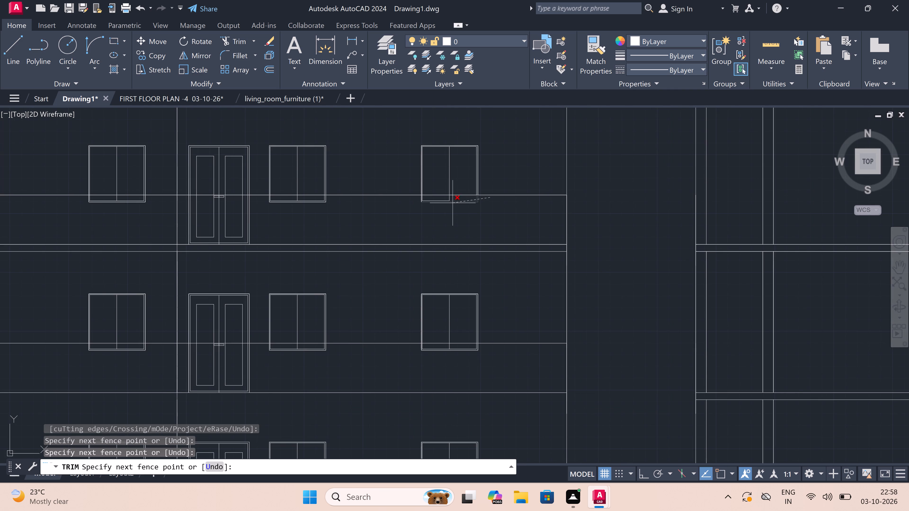
scroll(413, 211, down, 3)
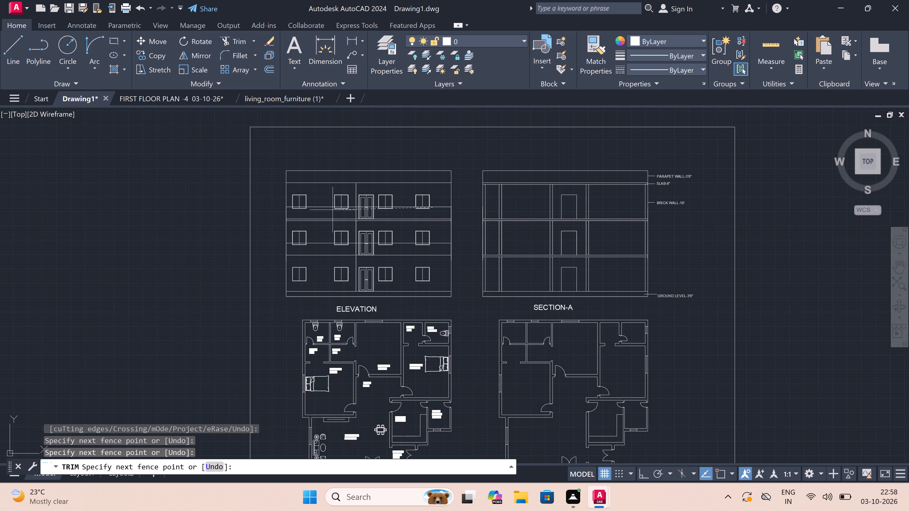
scroll(324, 209, up, 7)
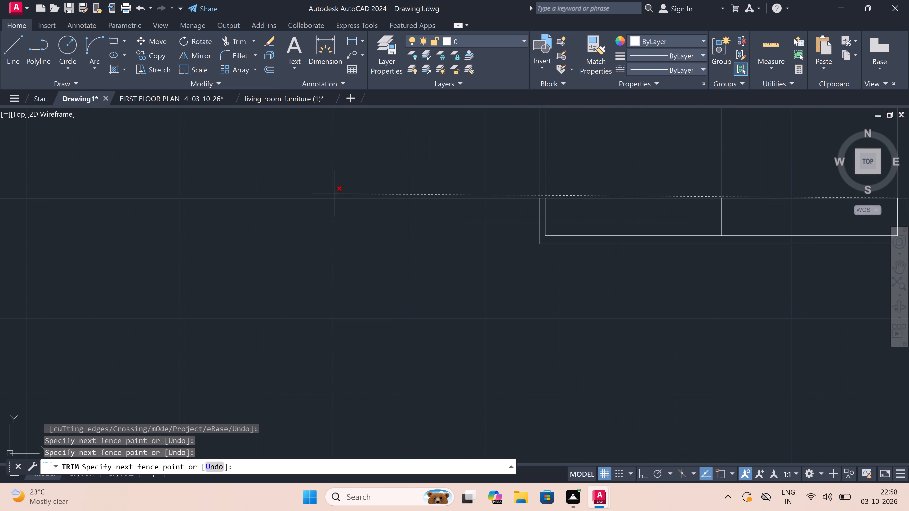
scroll(333, 211, down, 3)
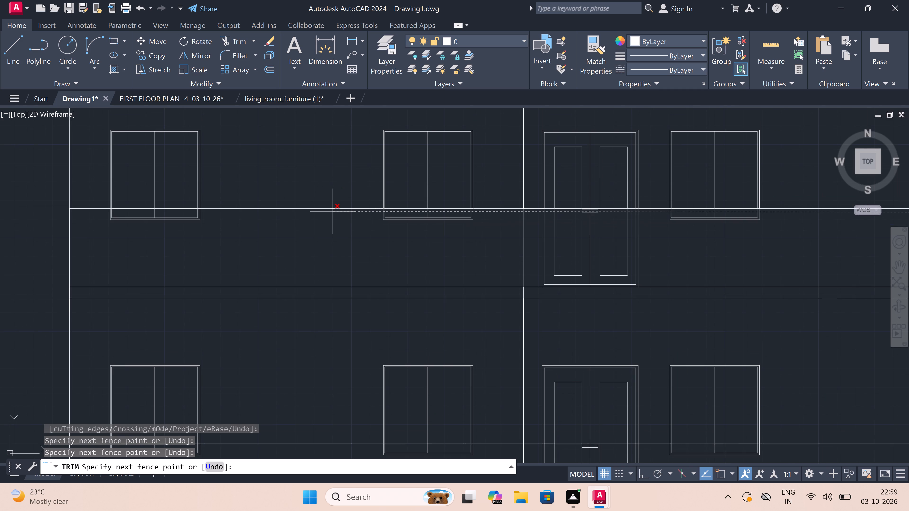
scroll(333, 211, up, 2)
scroll(333, 211, down, 1)
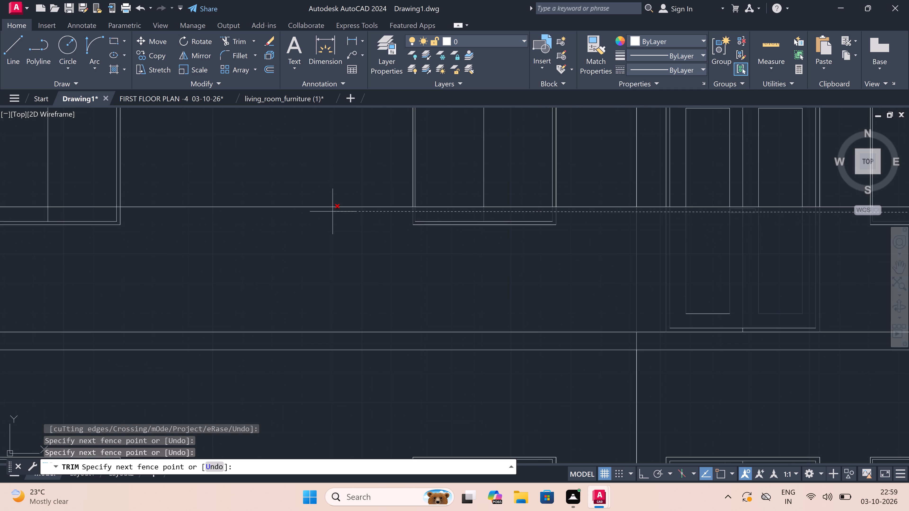
scroll(335, 209, up, 1)
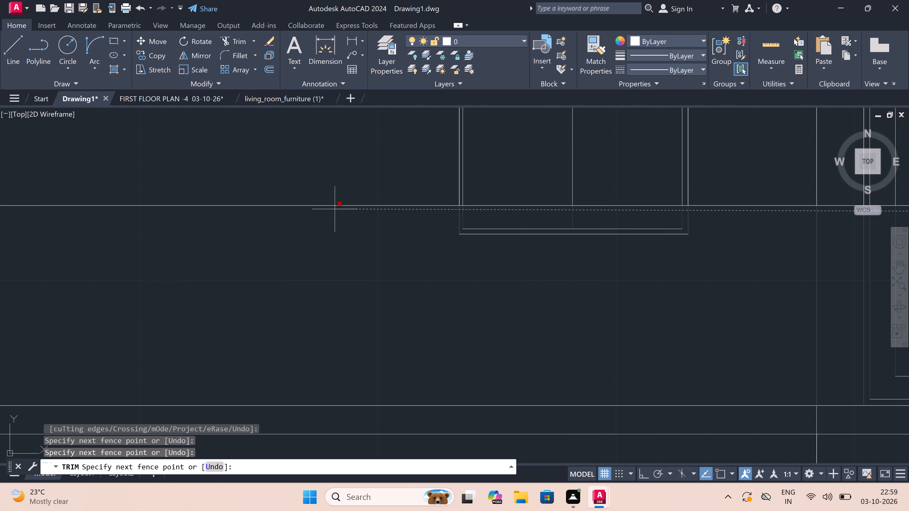
scroll(335, 209, up, 2)
click(333, 219)
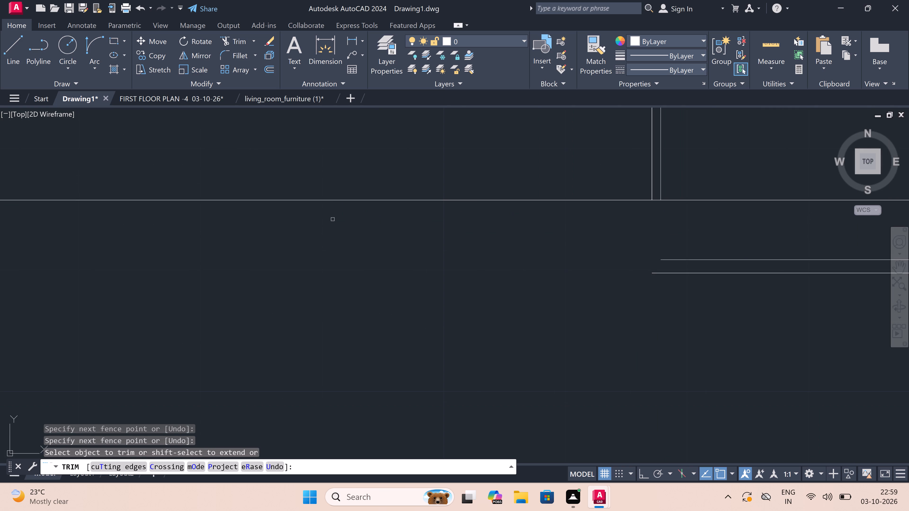
Trim away the leftover sill lines under the top-floor window just west of the door.
scroll(333, 219, down, 3)
click(486, 225)
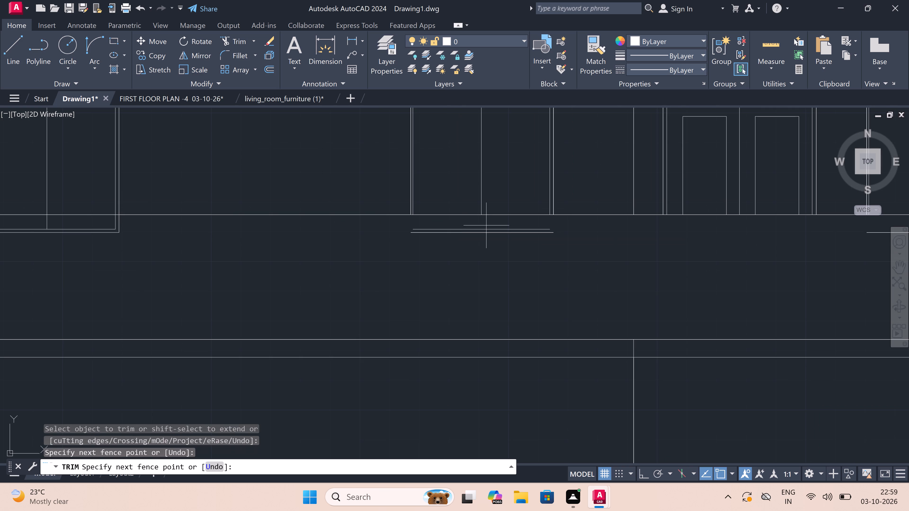
click(481, 249)
scroll(481, 249, down, 3)
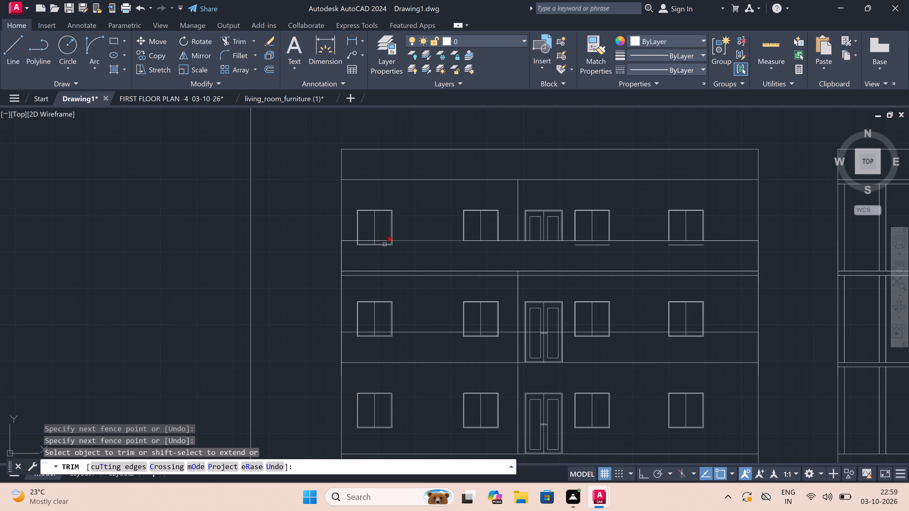
Trim the top-floor west window below the horizontal line and remove its leftover sill lines.
scroll(363, 249, up, 4)
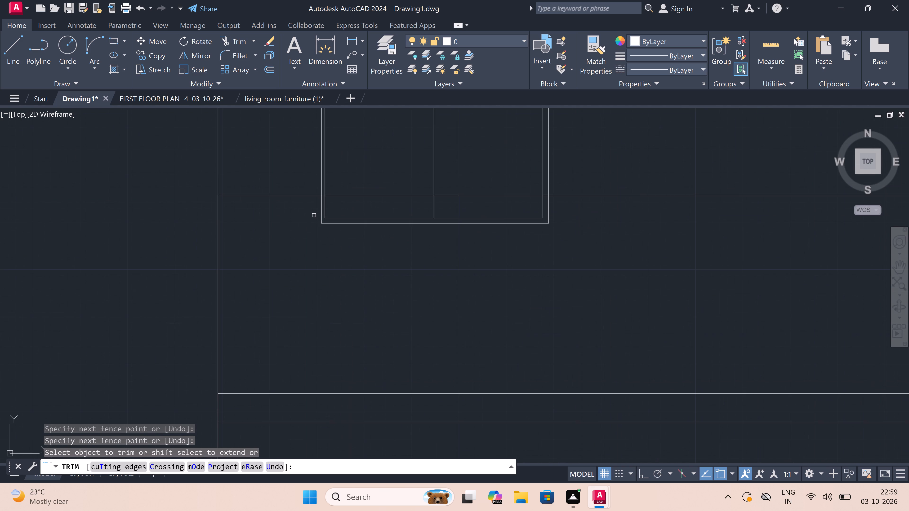
click(312, 210)
click(577, 203)
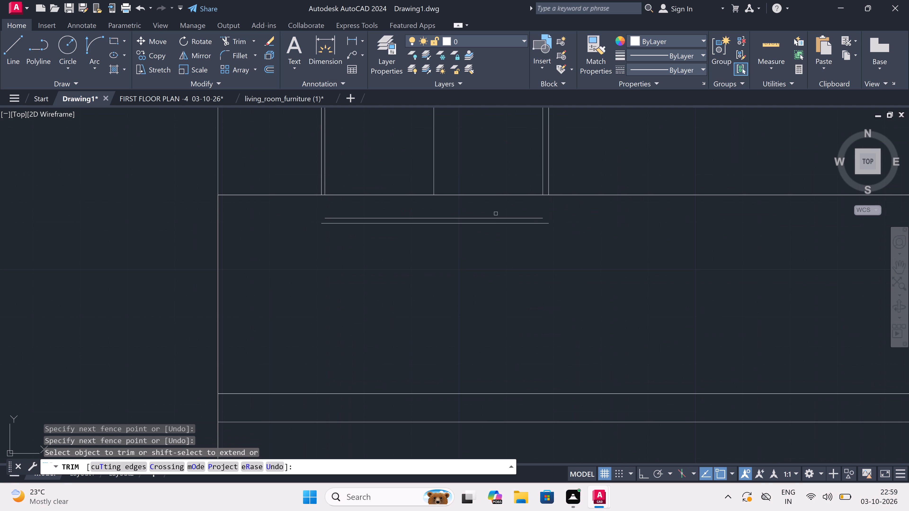
double_click(496, 214)
double_click(478, 249)
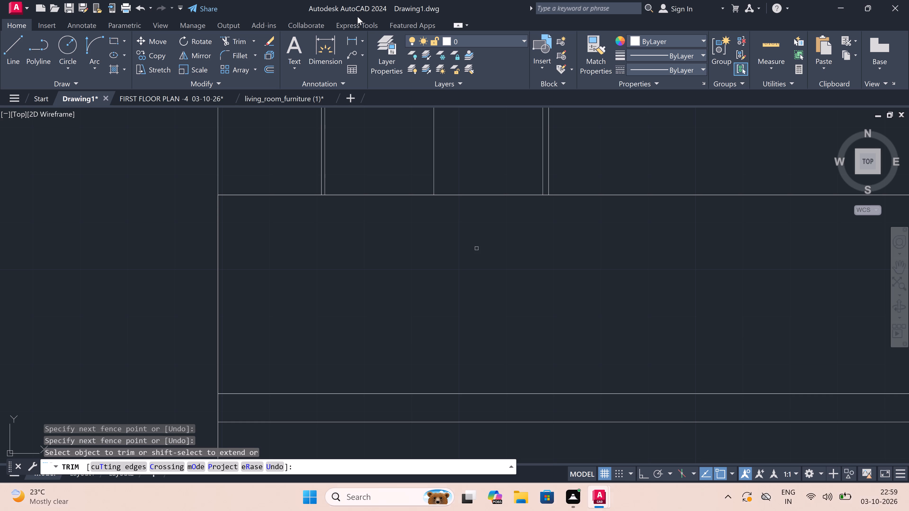
Trim away the leftover sill lines under the two top-floor windows east of the double door.
scroll(349, 230, down, 7)
scroll(440, 239, up, 3)
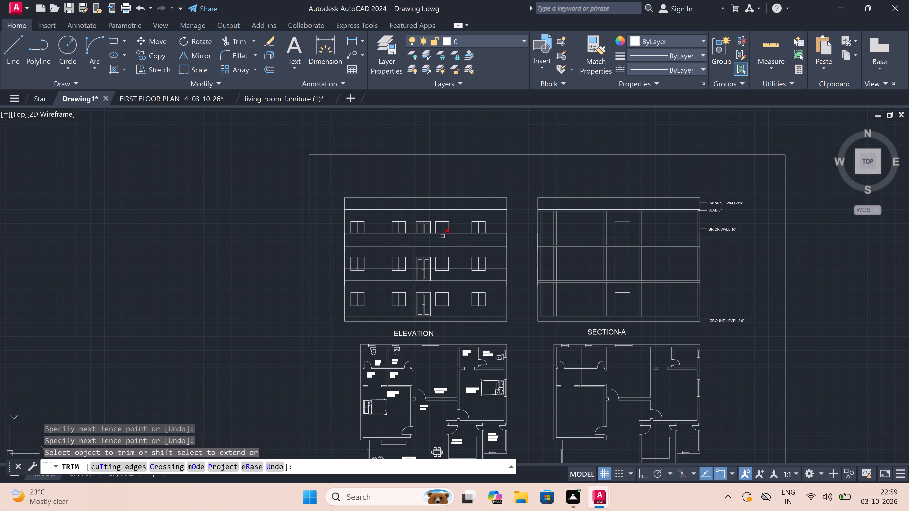
scroll(440, 239, up, 2)
double_click(449, 207)
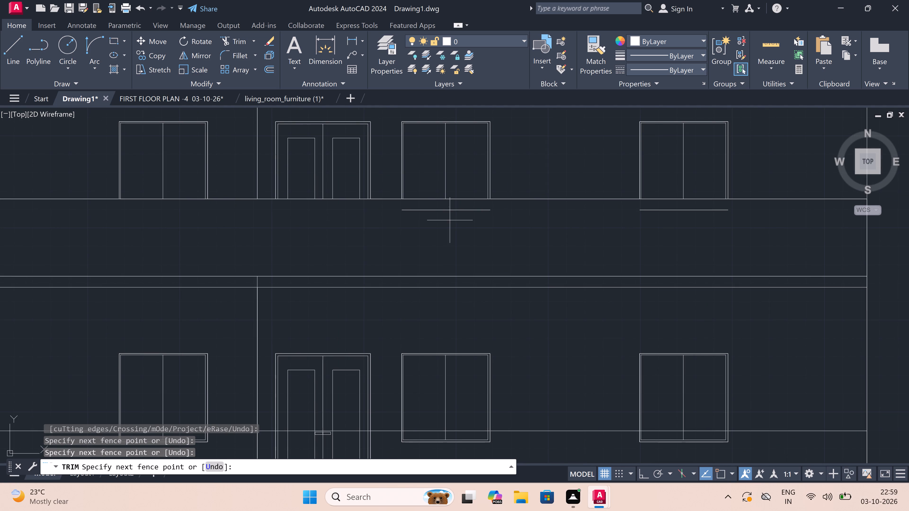
click(450, 221)
scroll(450, 221, down, 4)
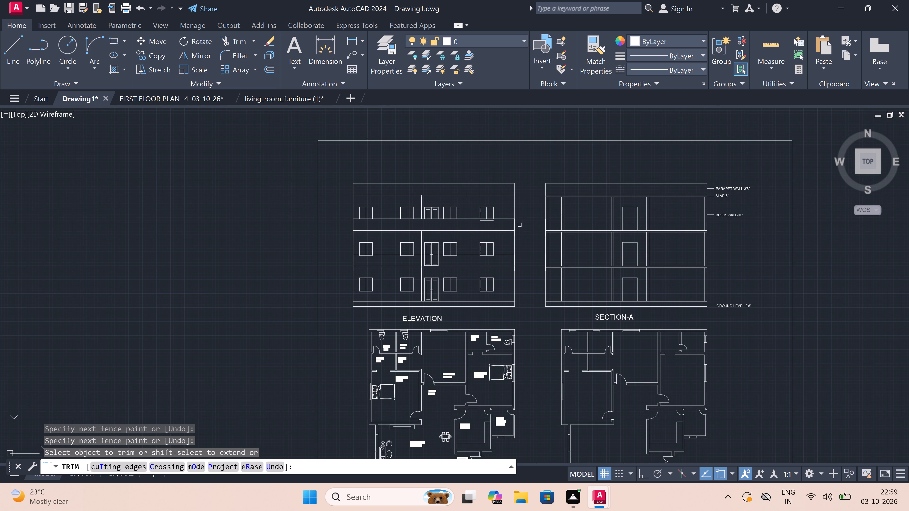
scroll(503, 227, up, 4)
click(411, 174)
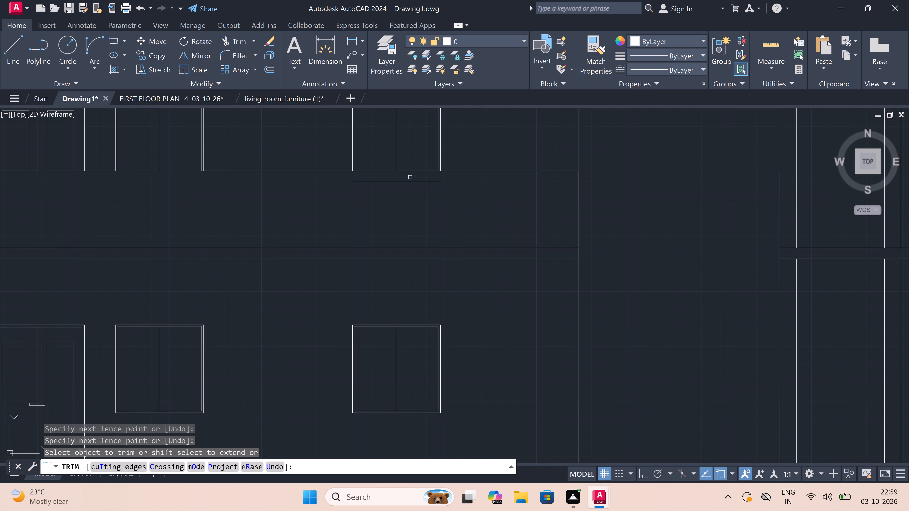
click(406, 209)
scroll(406, 209, down, 3)
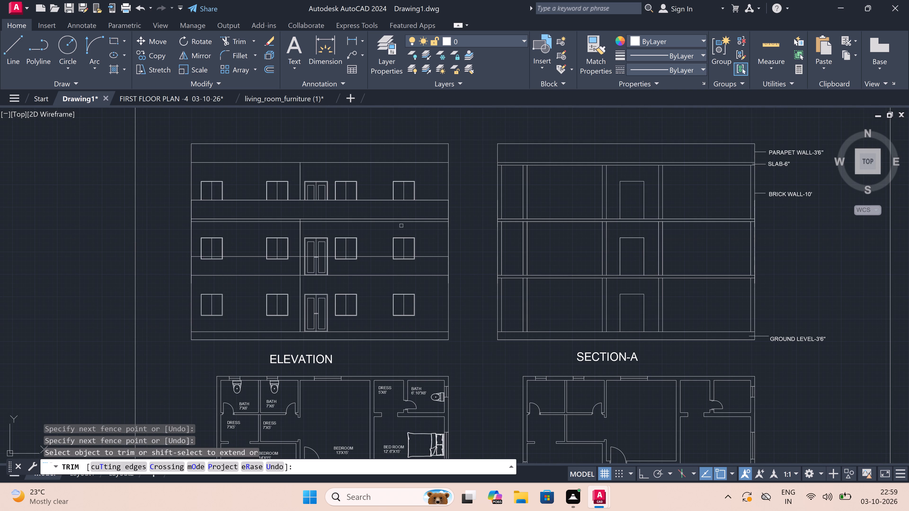
key(Escape)
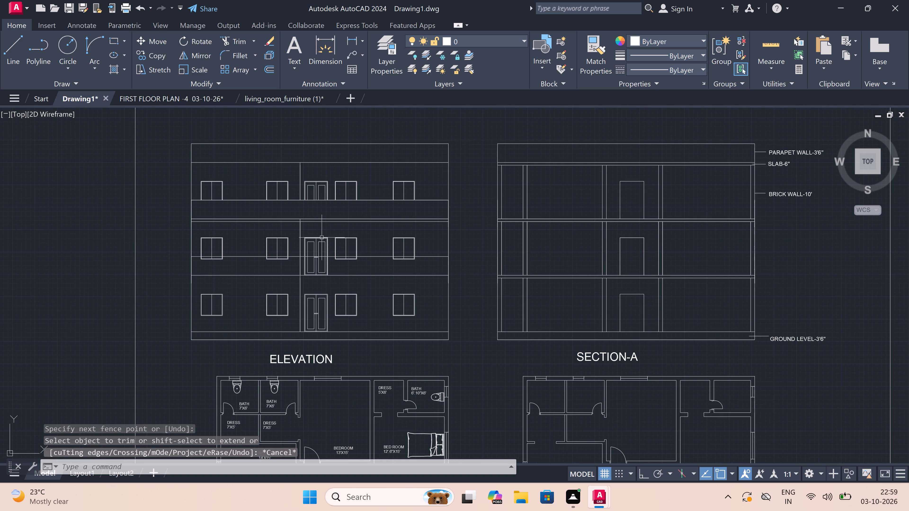
Delete the lower line of the slab between the first and top floors in the elevation.
scroll(317, 222, up, 1)
click(317, 221)
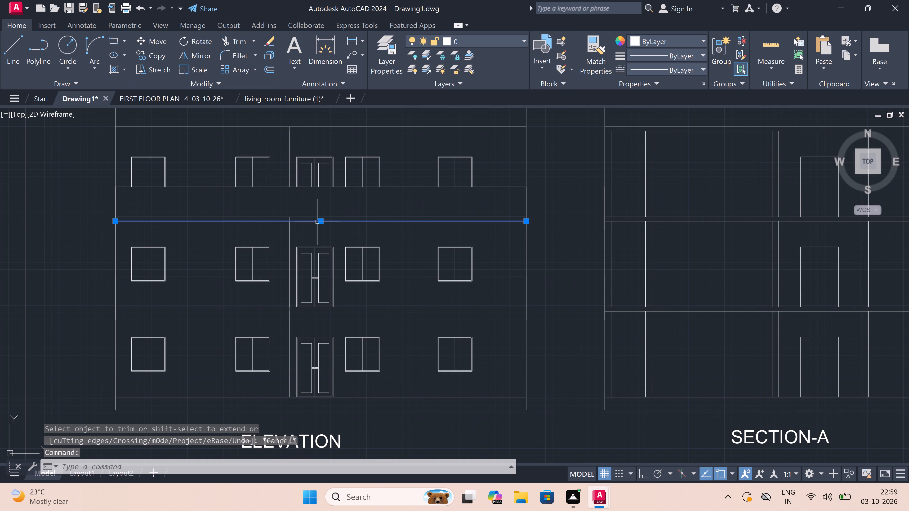
key(Delete)
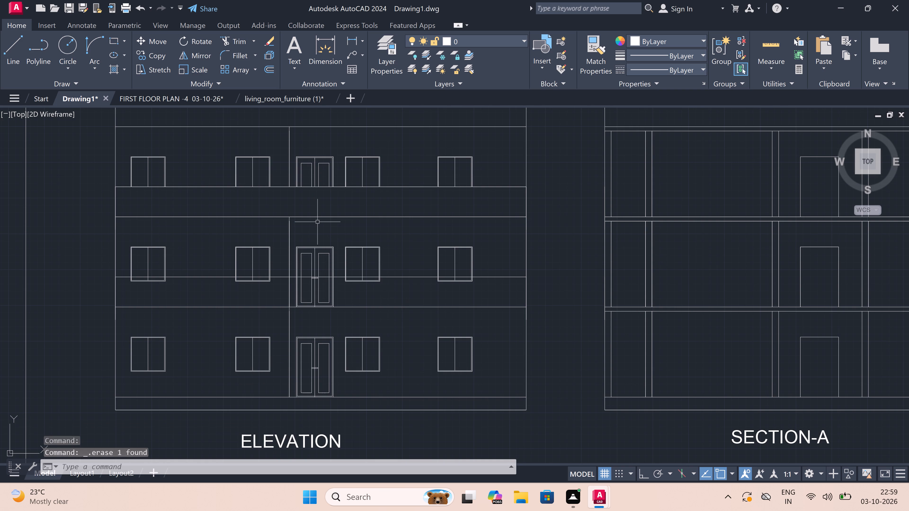
Trim the first-floor west window below the horizontal line crossing it and remove its leftover sill lines.
scroll(279, 229, up, 4)
scroll(326, 193, down, 4)
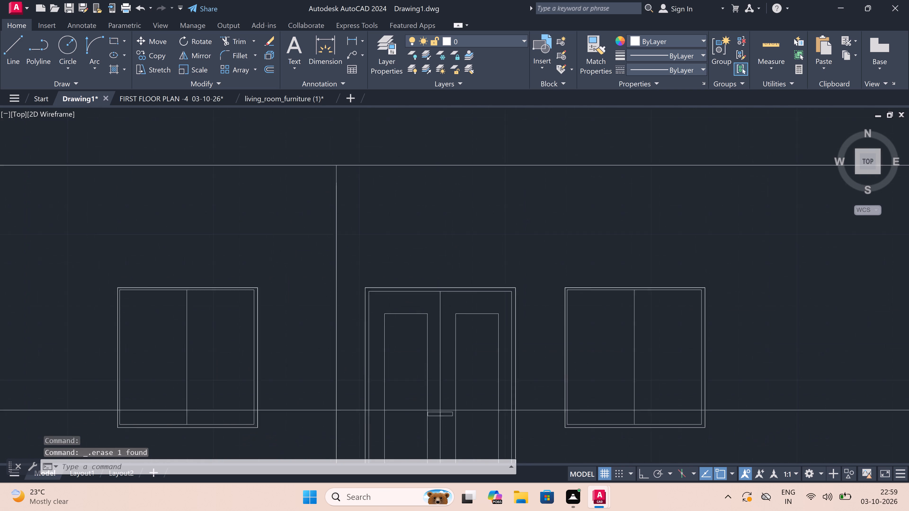
text(TR)
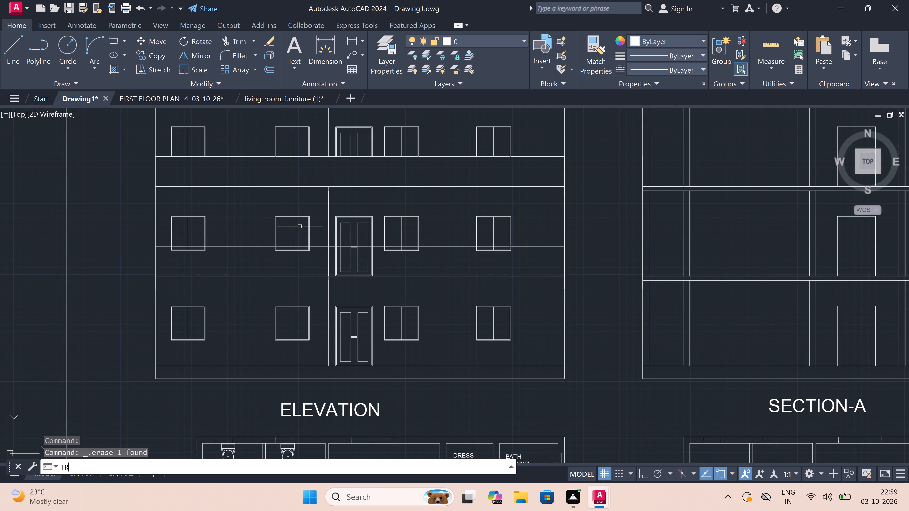
key(space)
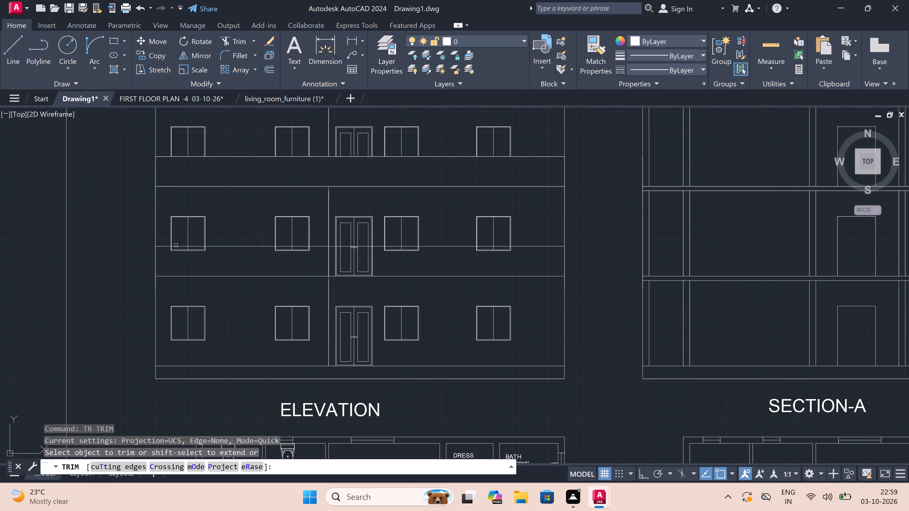
scroll(173, 249, up, 4)
double_click(140, 240)
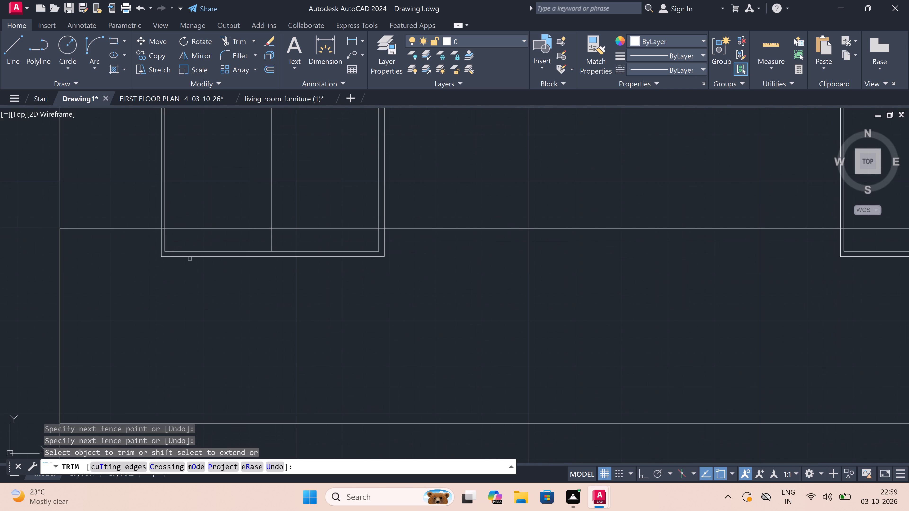
click(134, 239)
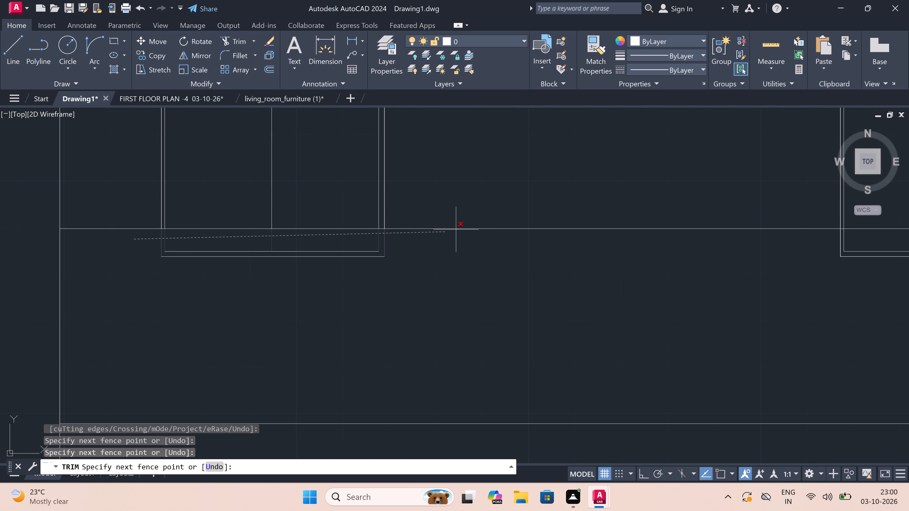
double_click(477, 251)
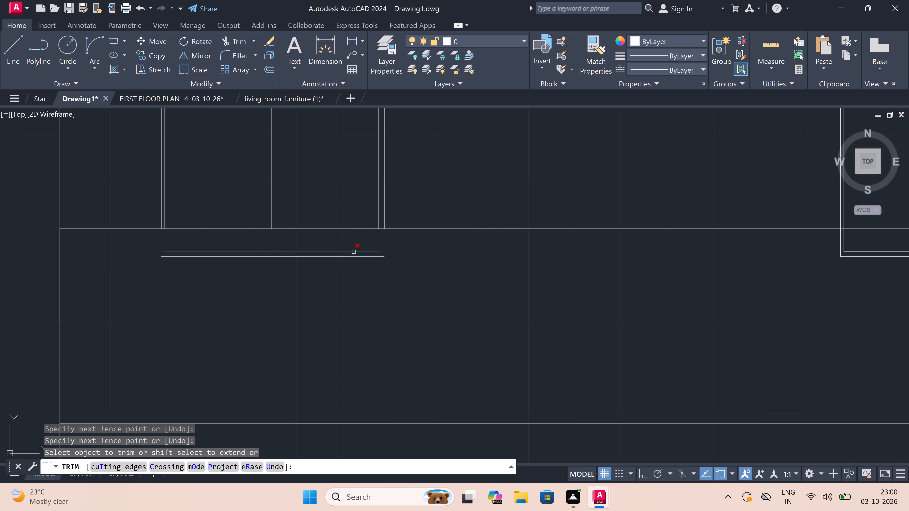
click(344, 243)
click(341, 291)
scroll(339, 283, down, 6)
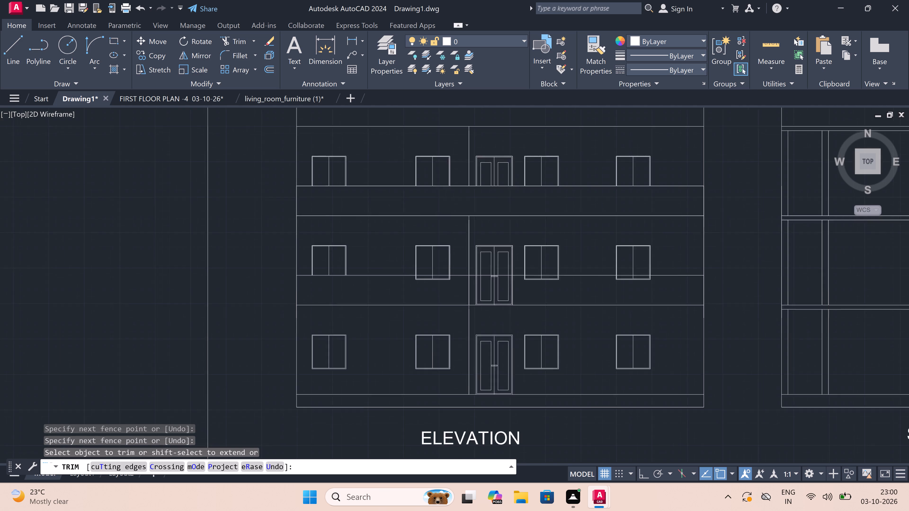
Trim the first-floor double door, its two flanking windows and the adjacent vertical wall line below the horizontal line crossing them.
scroll(382, 278, up, 5)
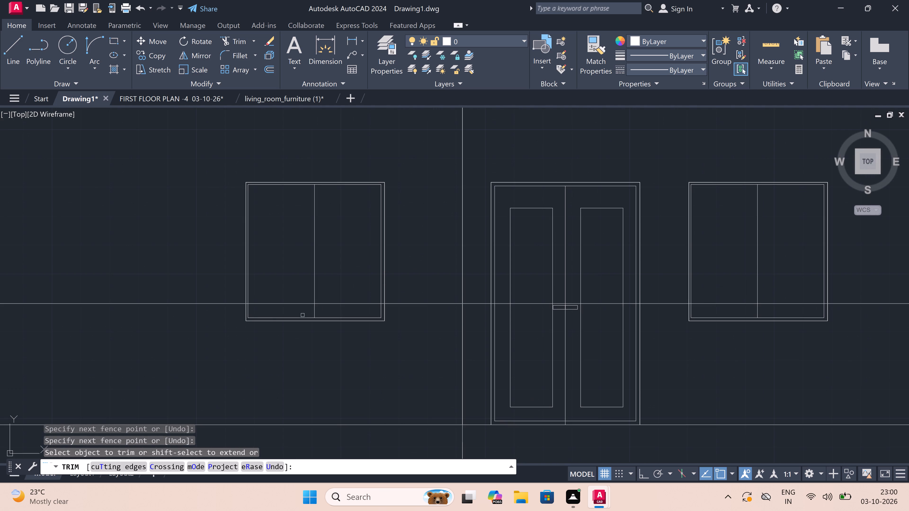
scroll(215, 309, up, 4)
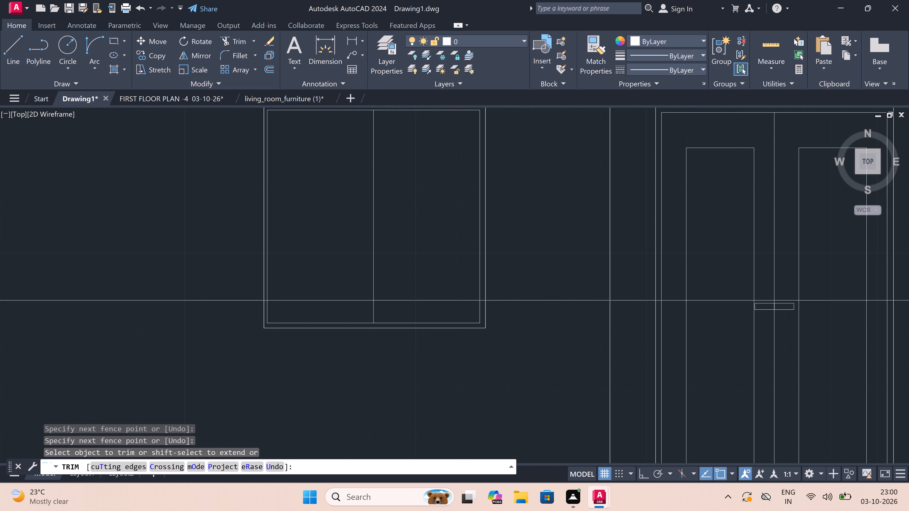
drag(215, 309, 217, 310)
scroll(444, 310, down, 7)
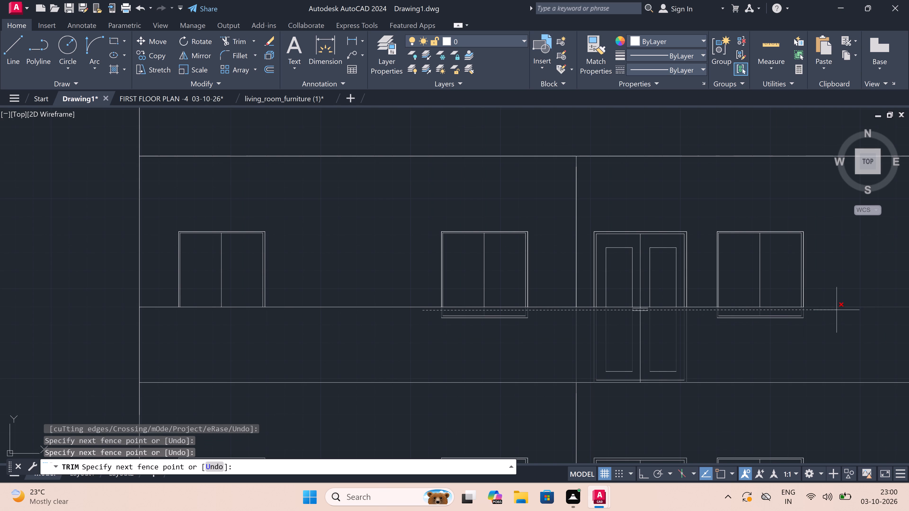
scroll(838, 311, up, 4)
scroll(838, 314, down, 2)
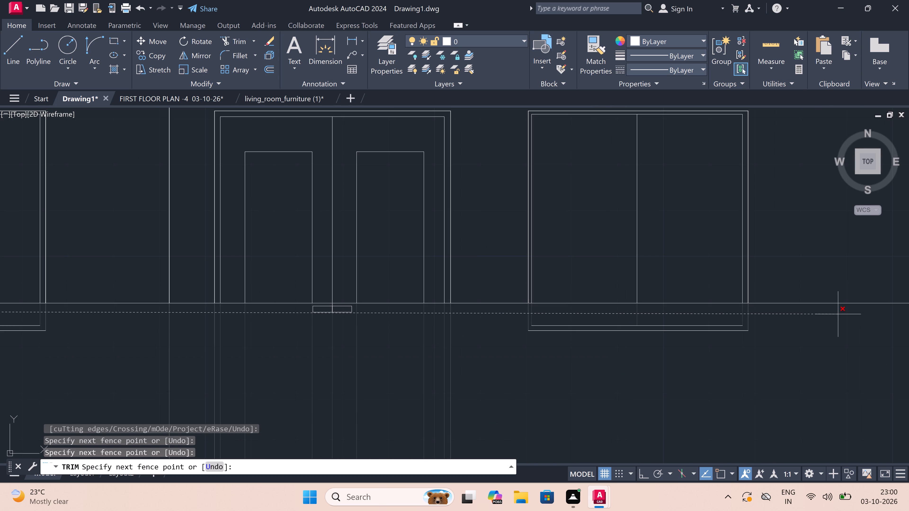
scroll(839, 315, up, 1)
click(839, 316)
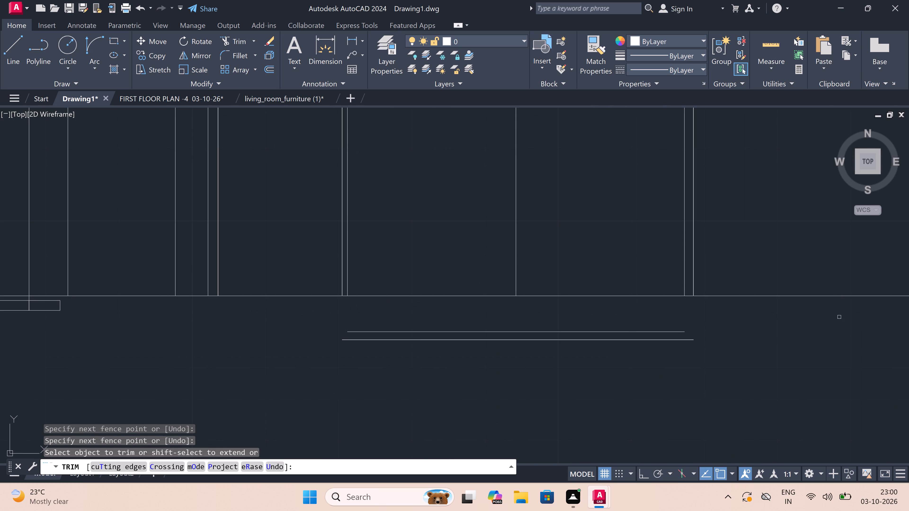
Trim away the leftover sill lines under the first-floor window just east of the double door.
click(538, 326)
double_click(537, 357)
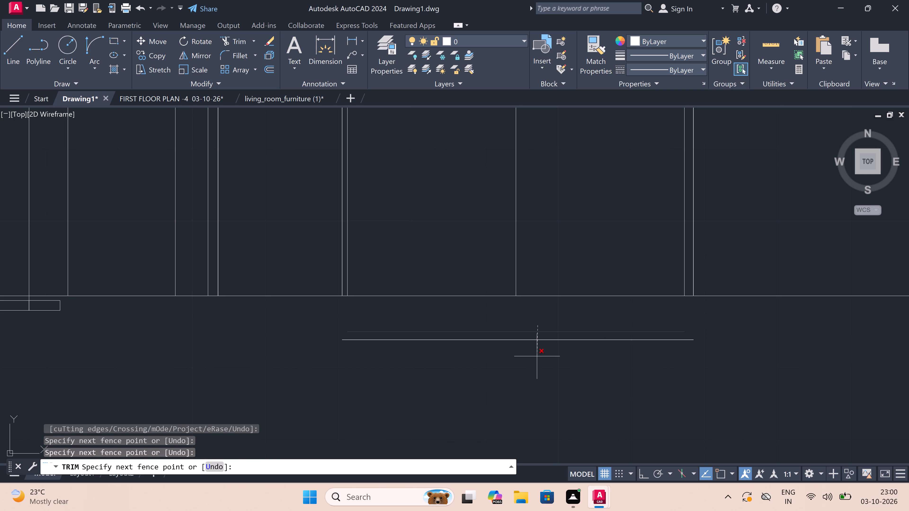
Trim away the first-floor double door's leftover centre line and handle rectangle below the horizontal line.
scroll(536, 357, down, 3)
scroll(327, 337, up, 2)
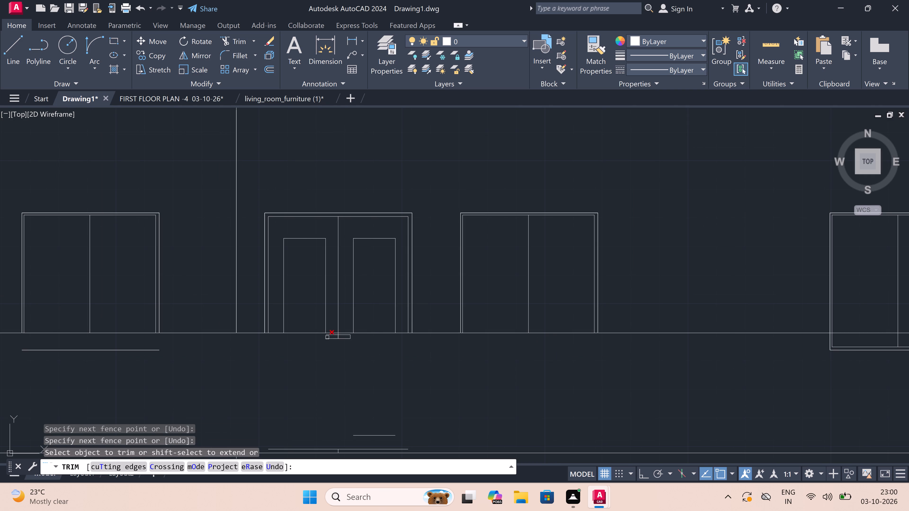
scroll(327, 337, up, 2)
scroll(367, 323, up, 4)
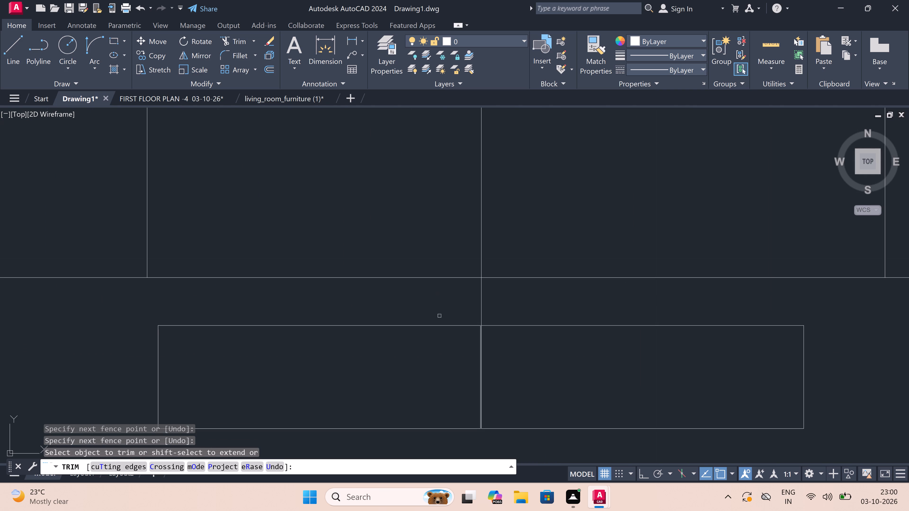
click(478, 307)
click(517, 305)
scroll(517, 305, down, 1)
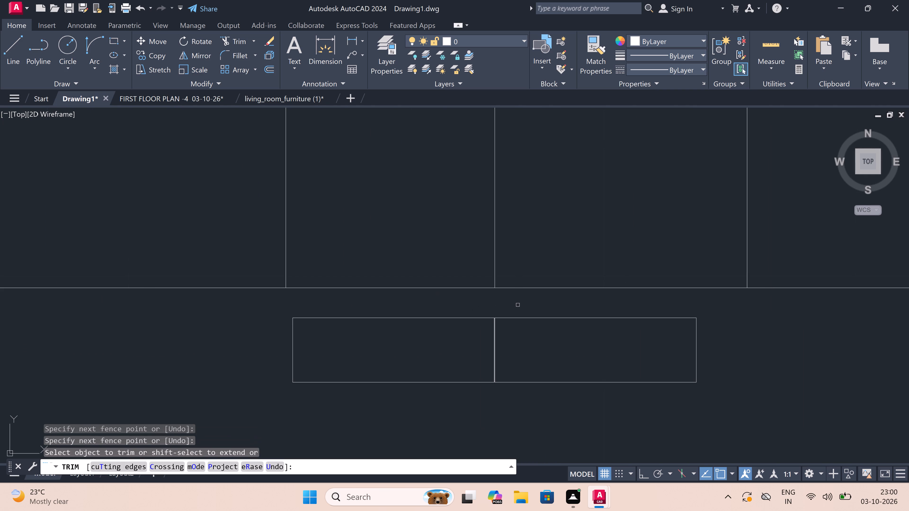
click(518, 305)
triple_click(544, 383)
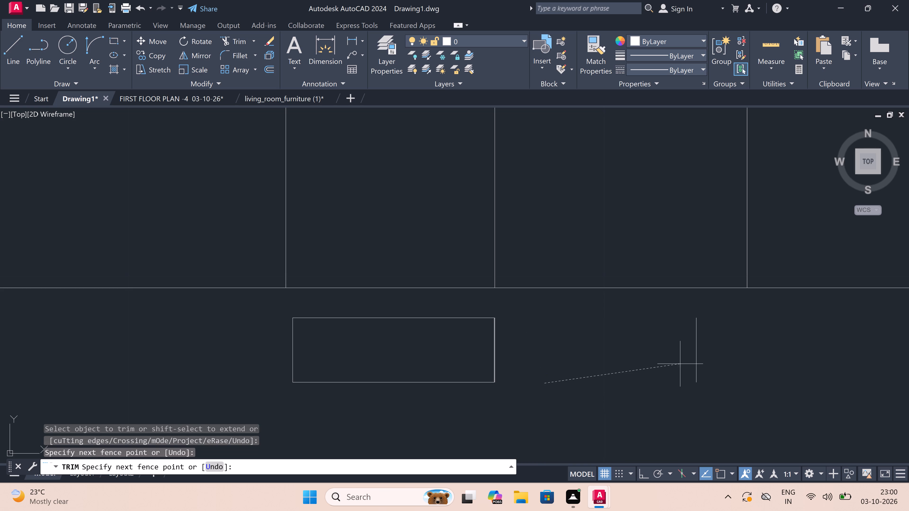
double_click(732, 353)
double_click(731, 352)
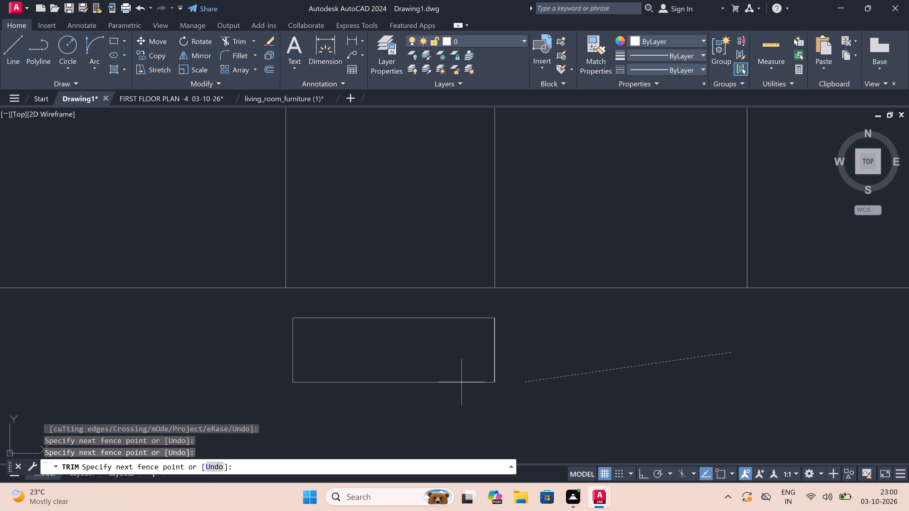
click(20, 340)
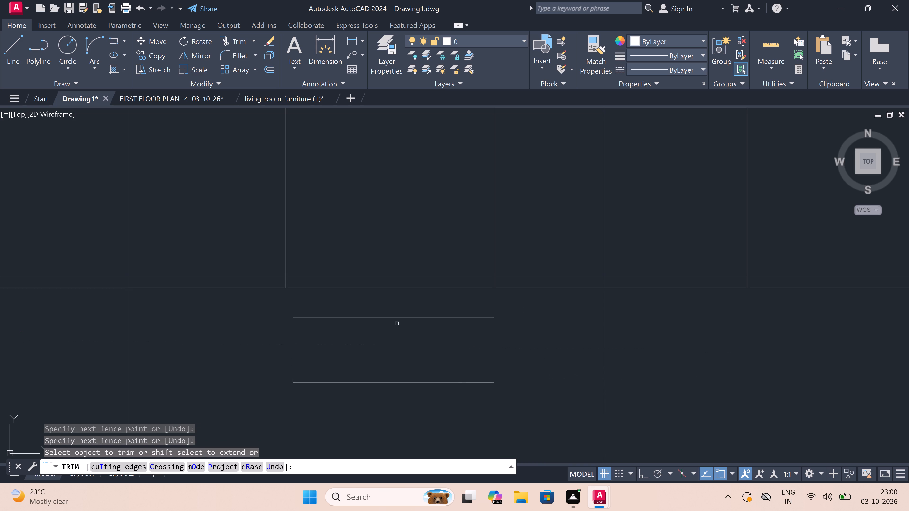
double_click(397, 312)
double_click(408, 405)
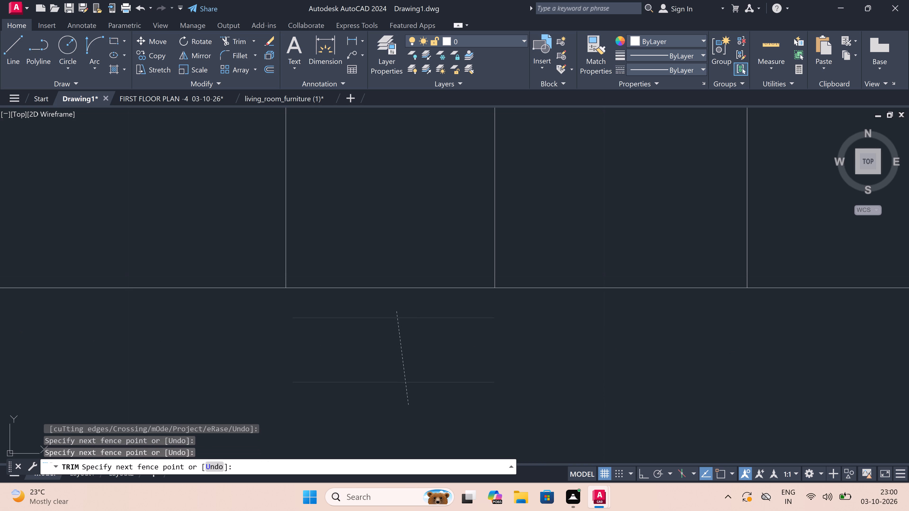
Remove the leftover bottom frame and panel lines of the first-floor double door above the lower slab line.
scroll(403, 362, down, 9)
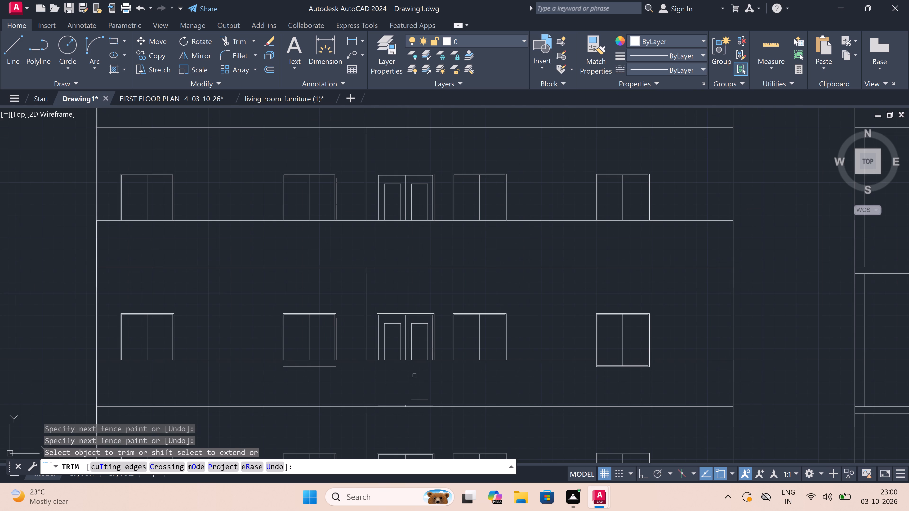
scroll(417, 407, up, 5)
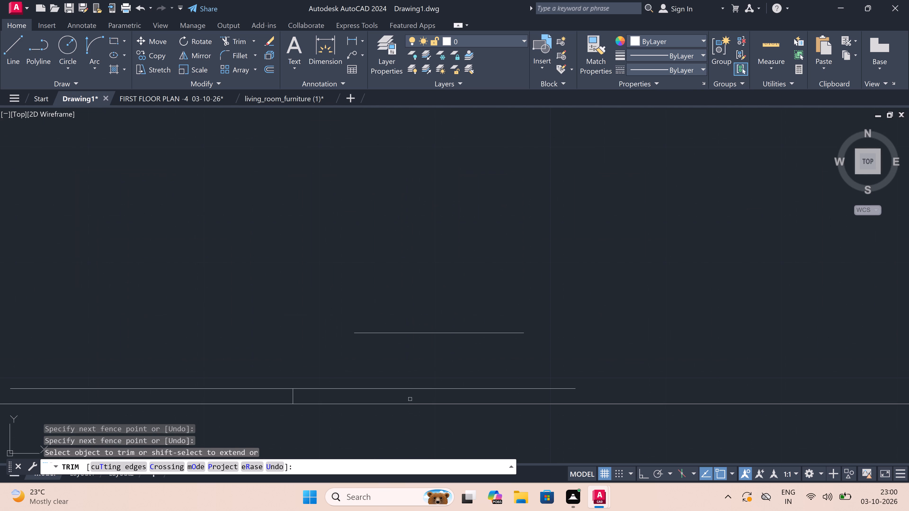
click(410, 397)
click(196, 397)
double_click(196, 397)
double_click(465, 326)
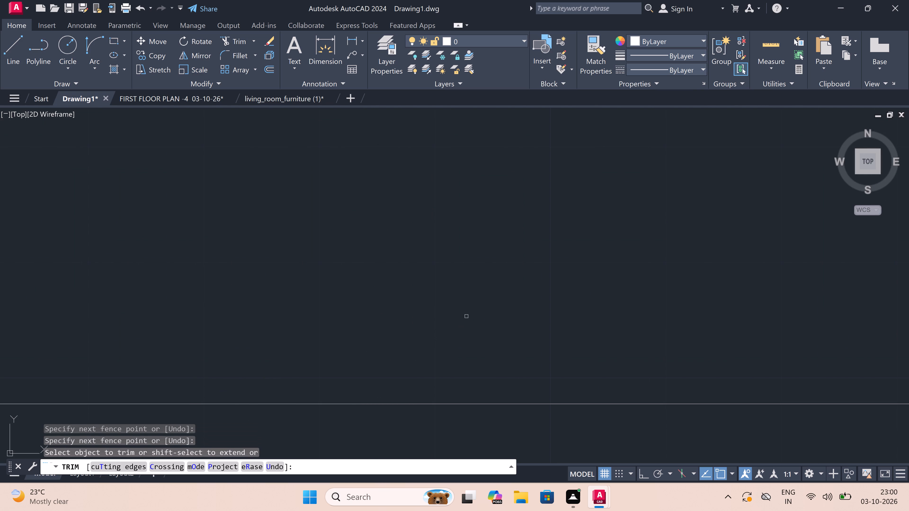
Trim away the leftover sill line under the first-floor window just west of the double door.
scroll(468, 312, down, 6)
scroll(408, 296, up, 4)
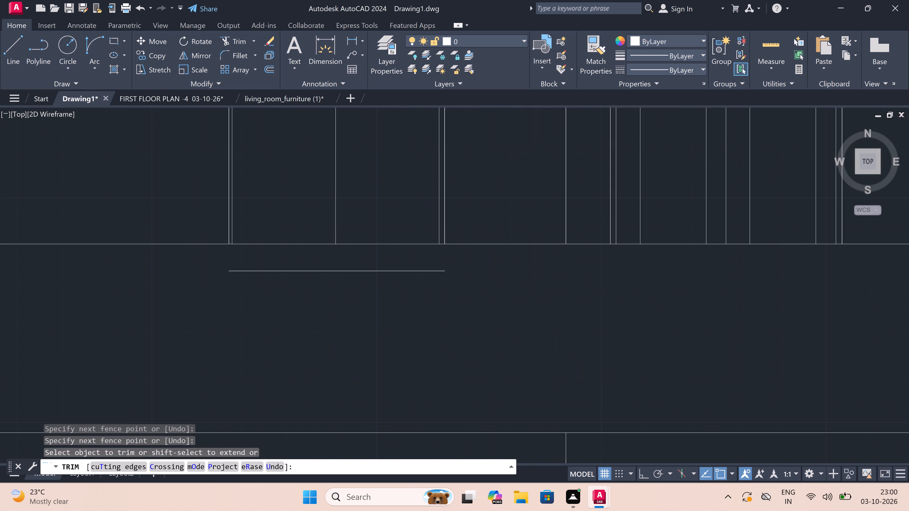
double_click(377, 262)
double_click(376, 317)
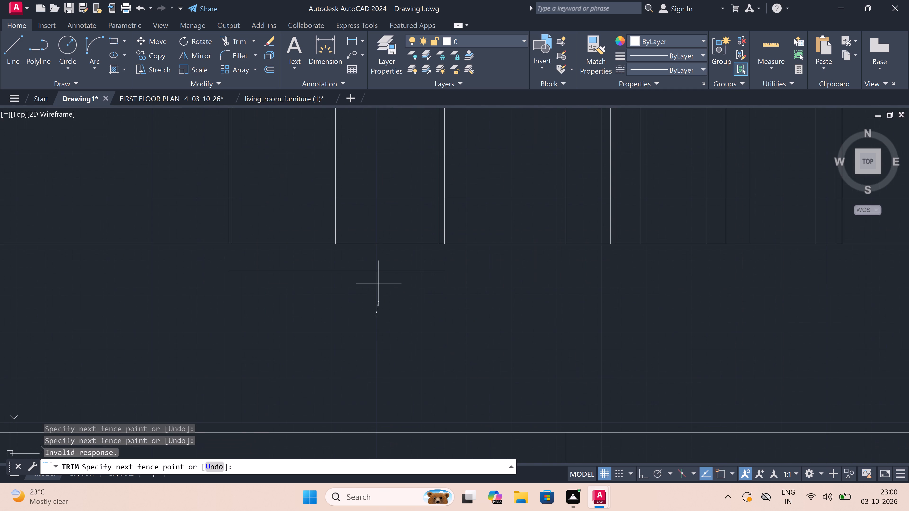
click(379, 260)
scroll(386, 284, down, 8)
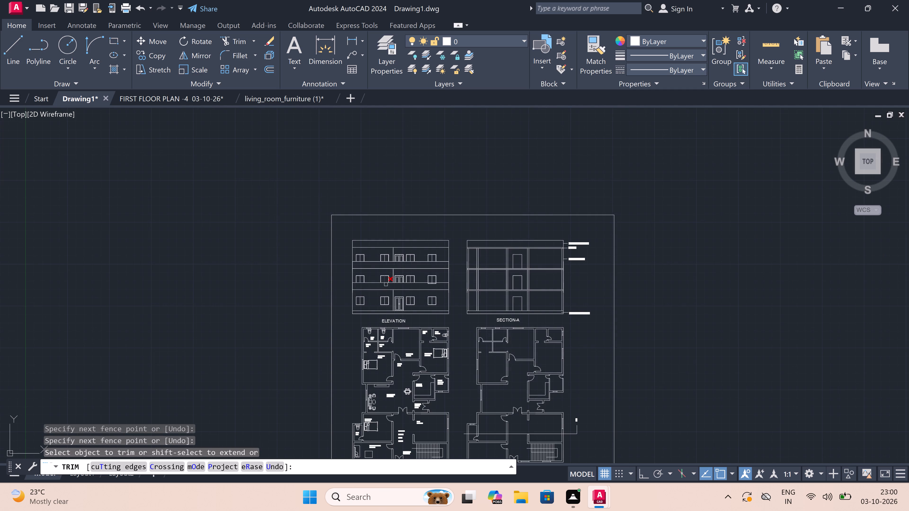
scroll(386, 302, up, 3)
scroll(386, 302, down, 1)
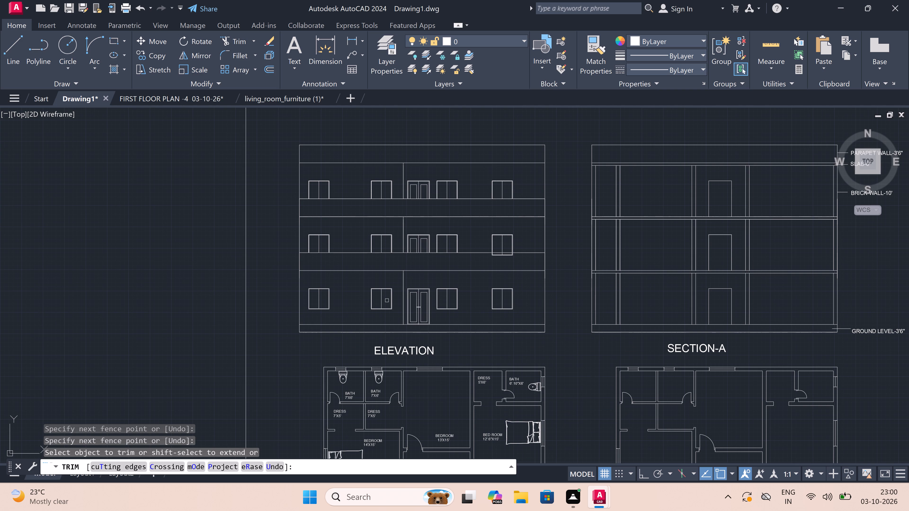
key(Escape)
With Ortho on, draw a line 2' east from the elevation's bottom-east corner and straight up past the parapet top.
text(L)
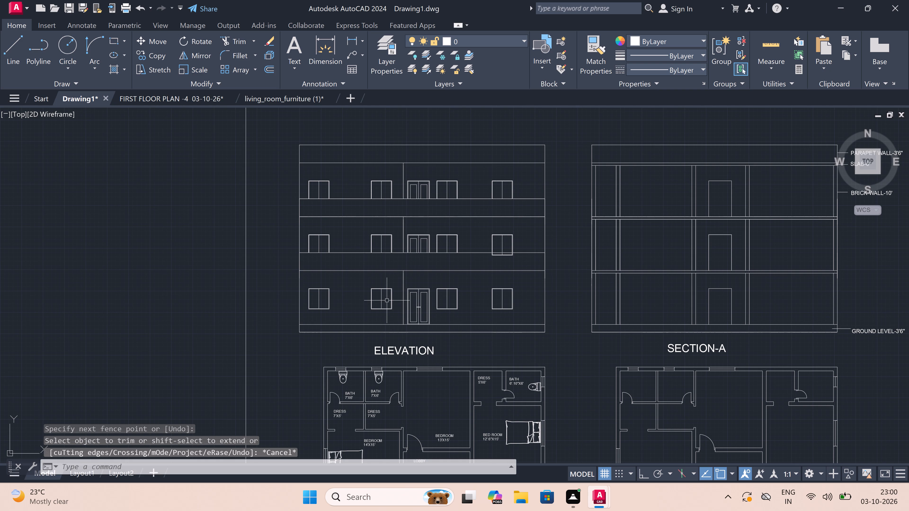
key(space)
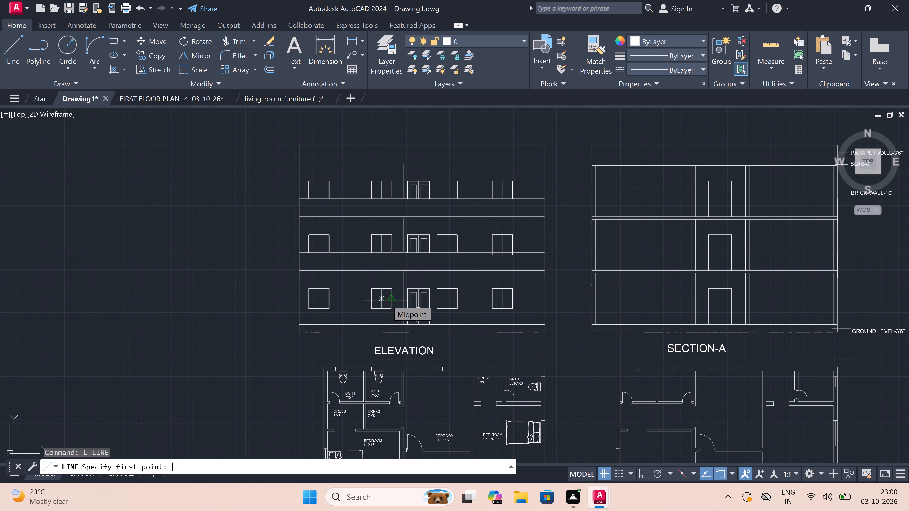
scroll(391, 298, down, 2)
scroll(444, 322, up, 3)
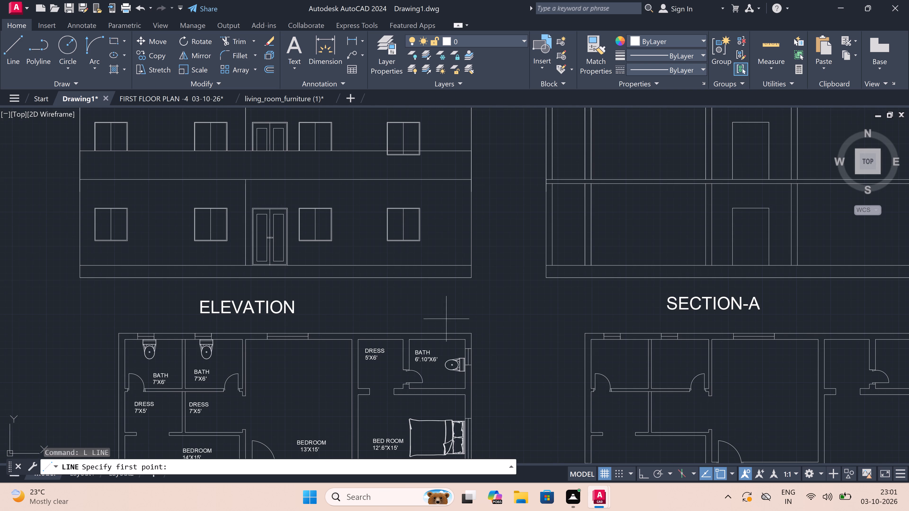
double_click(470, 277)
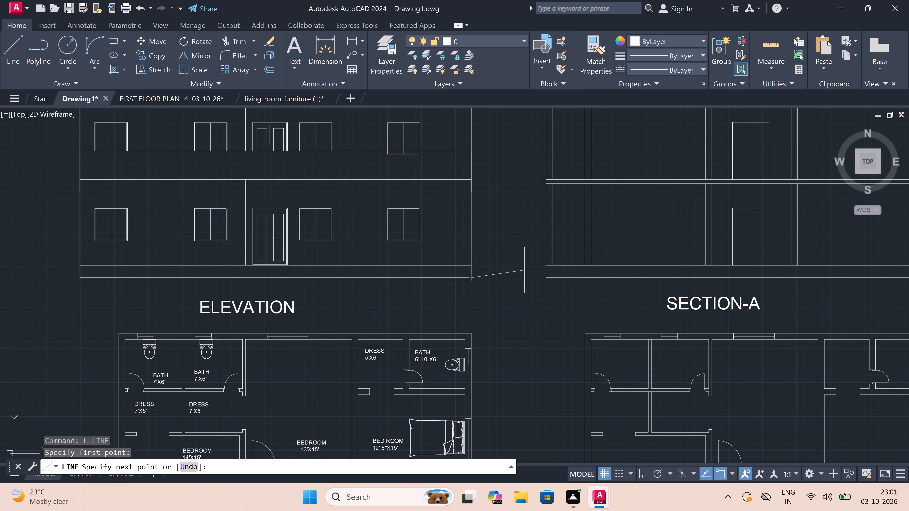
key(F8)
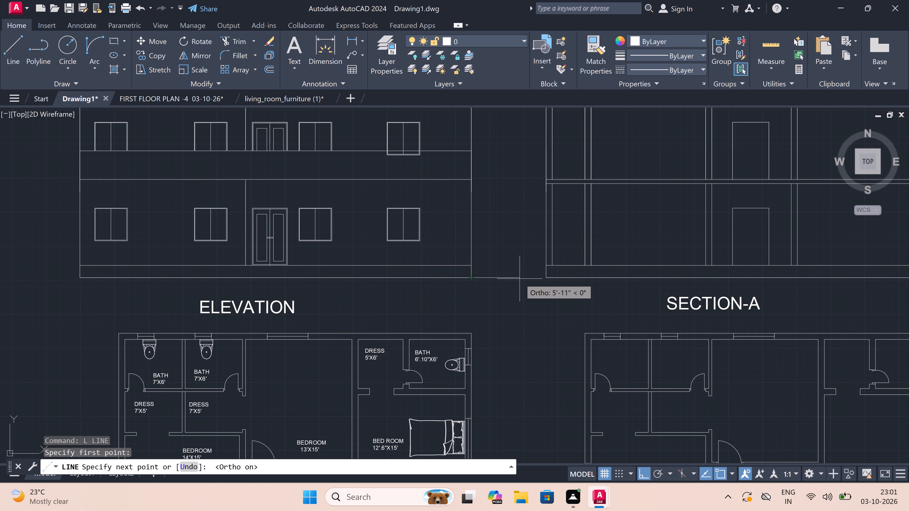
text(2')
key(space)
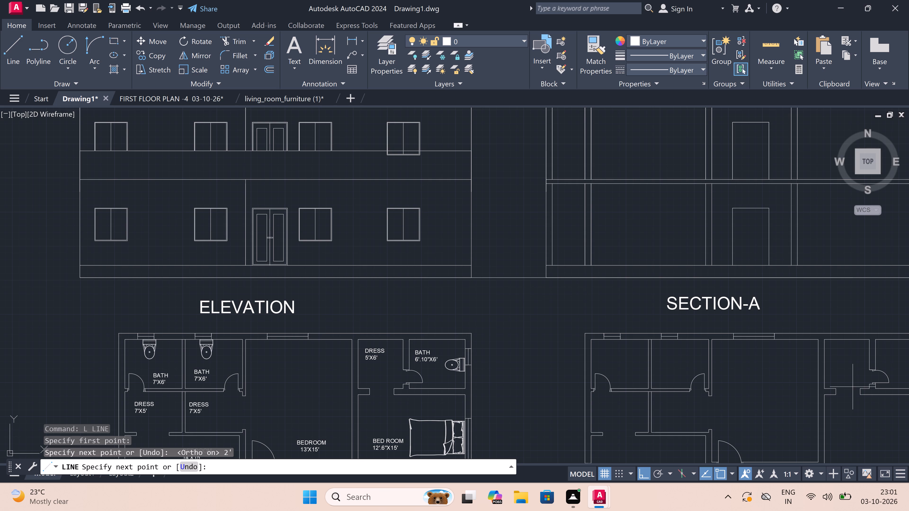
scroll(570, 383, down, 3)
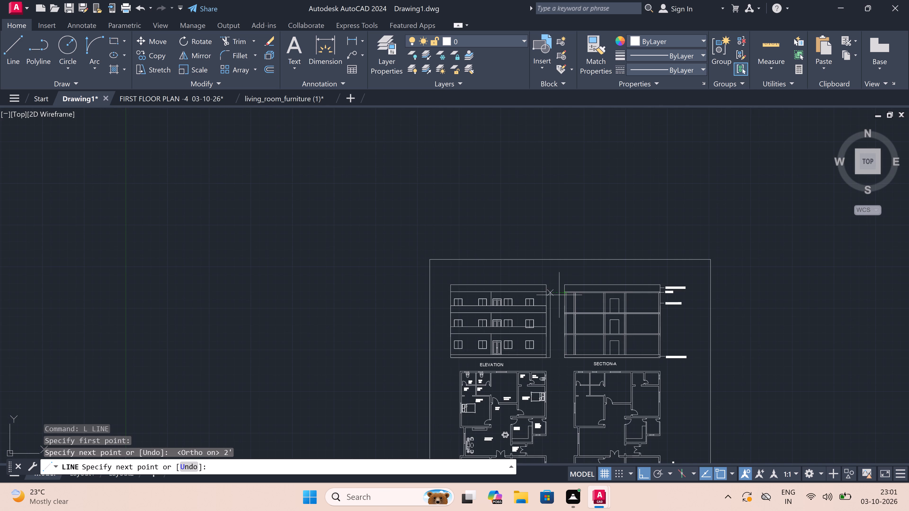
scroll(547, 286, up, 4)
click(556, 254)
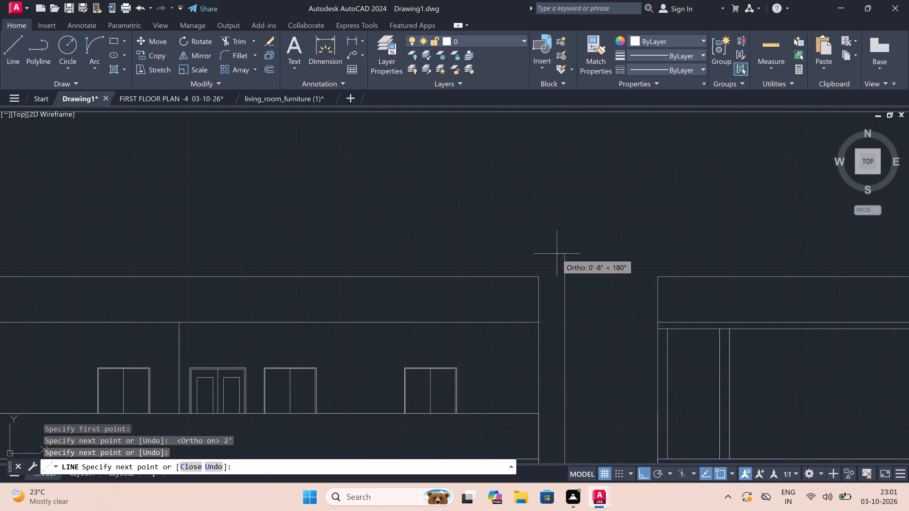
key(Escape)
Draw a line 2' west from the elevation's bottom-west corner and straight up past the parapet top.
scroll(541, 233, down, 4)
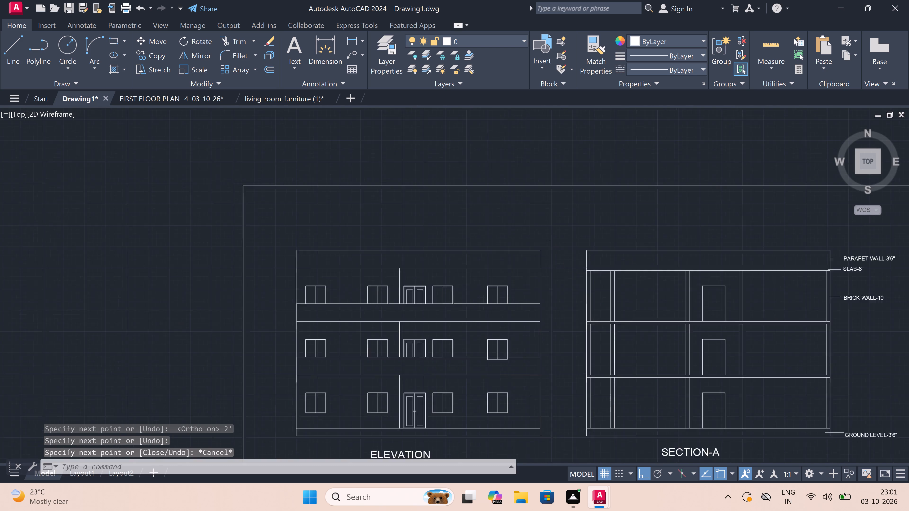
key(space)
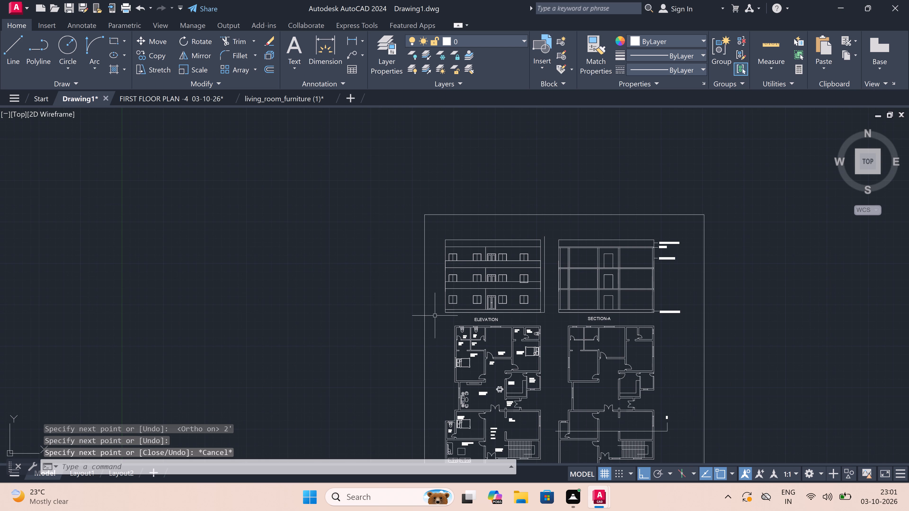
scroll(454, 305, up, 3)
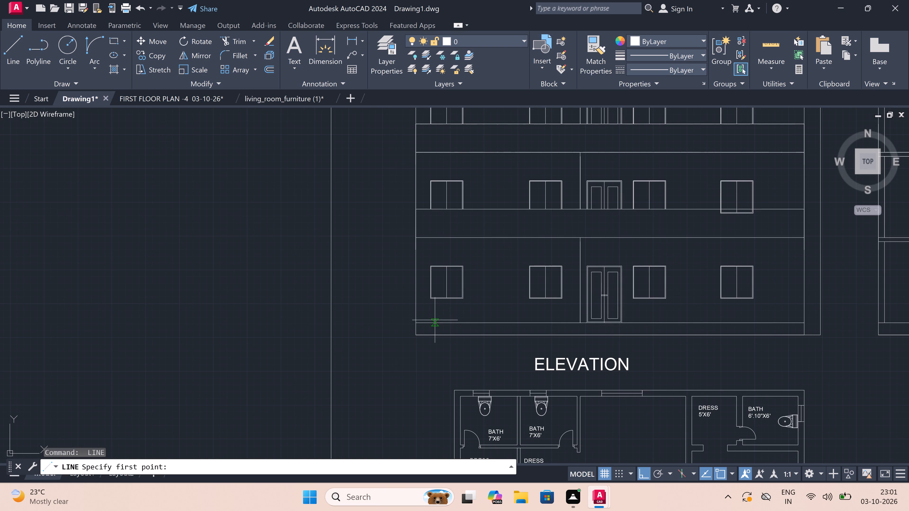
double_click(415, 335)
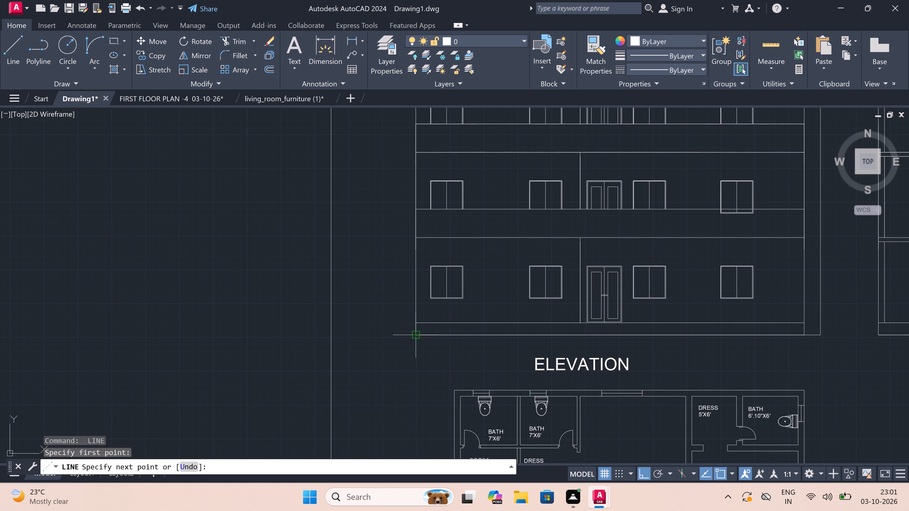
key(2)
text(')
key(space)
scroll(376, 343, down, 3)
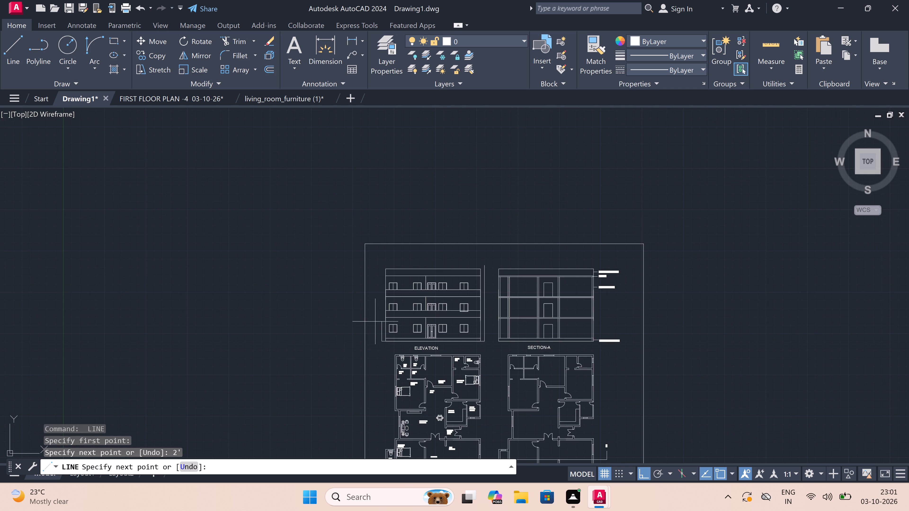
scroll(379, 275, up, 3)
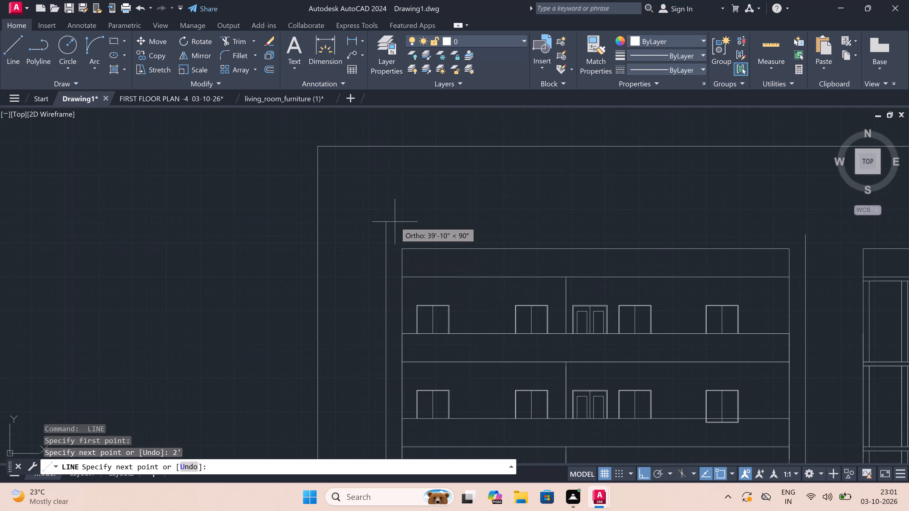
click(385, 229)
key(Escape)
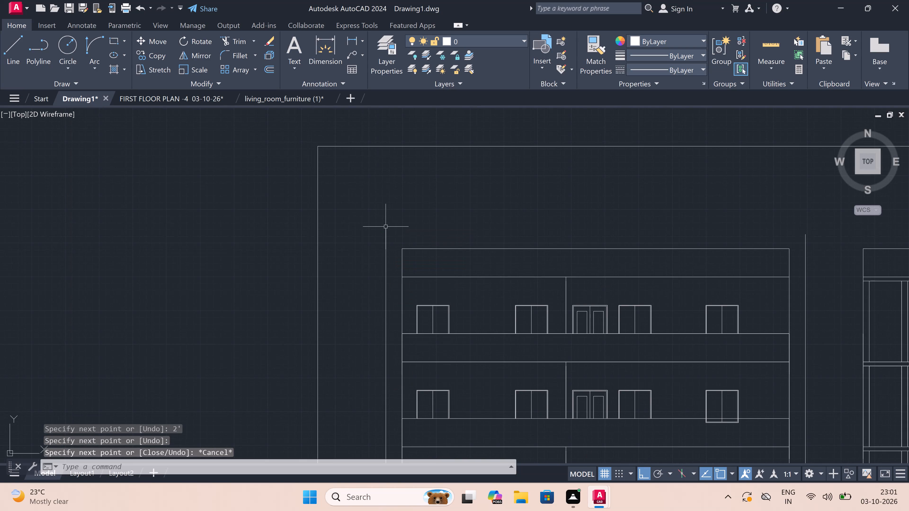
Extend the parapet and floor band lines of the elevation to the new west vertical line with an Extend fence.
key(e)
text(X)
key(space)
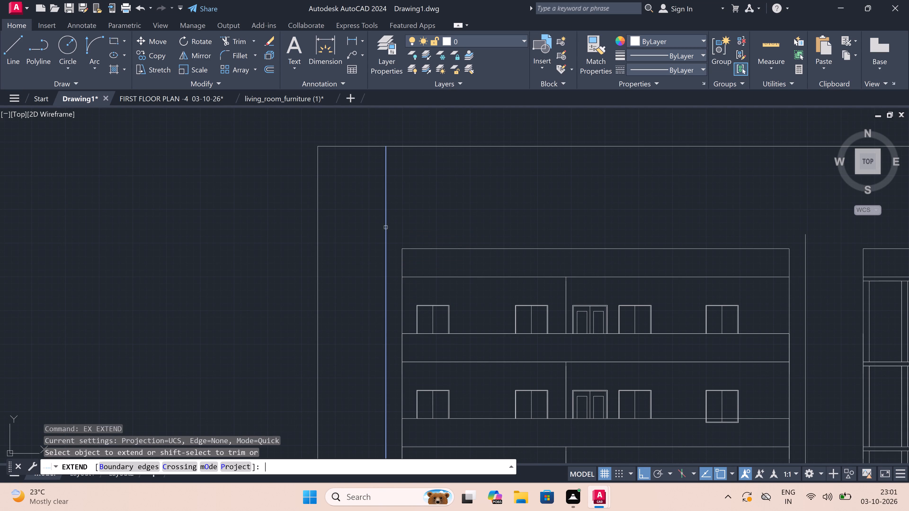
double_click(411, 239)
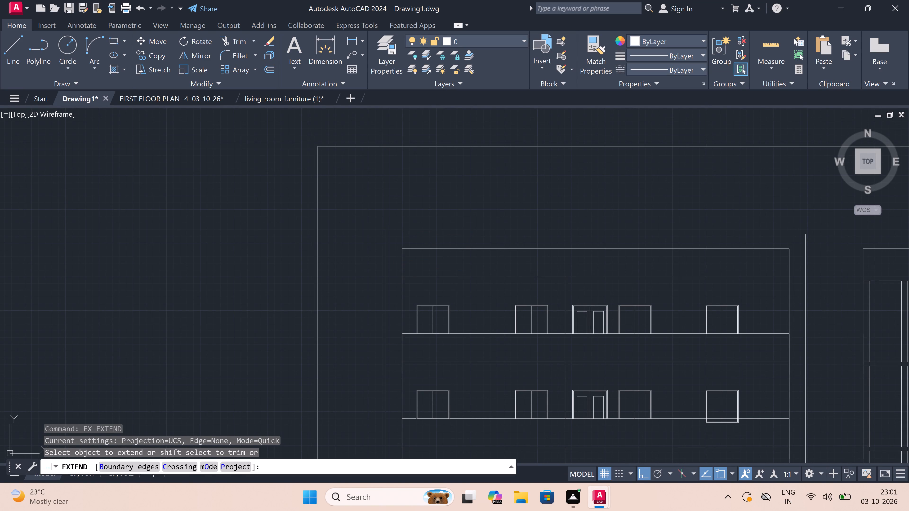
scroll(428, 371, down, 1)
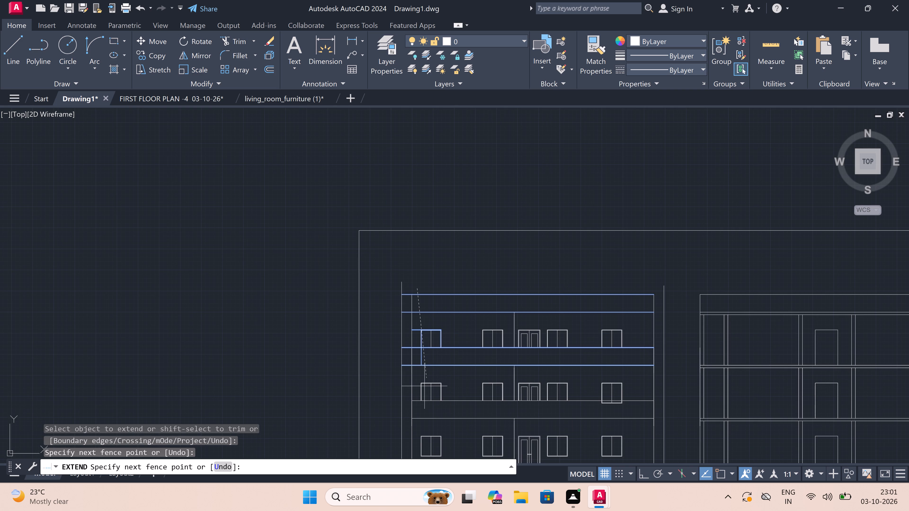
scroll(414, 419, down, 2)
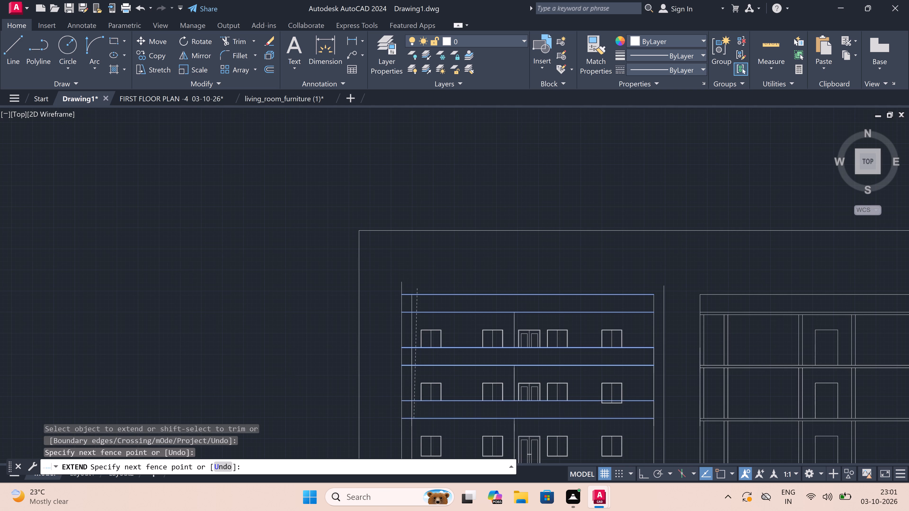
scroll(416, 429, up, 3)
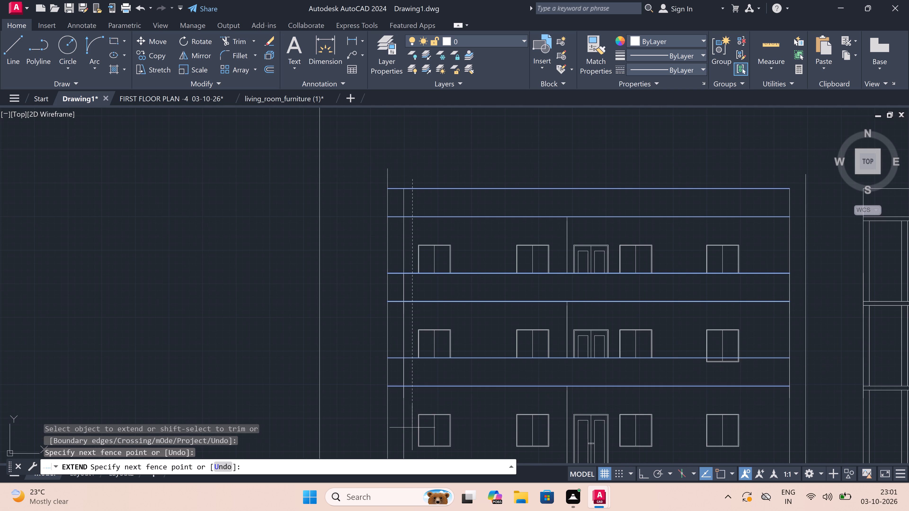
click(410, 424)
Extend the elevation's parapet and floor band lines to the east vertical line with an Extend fence.
scroll(405, 327, down, 5)
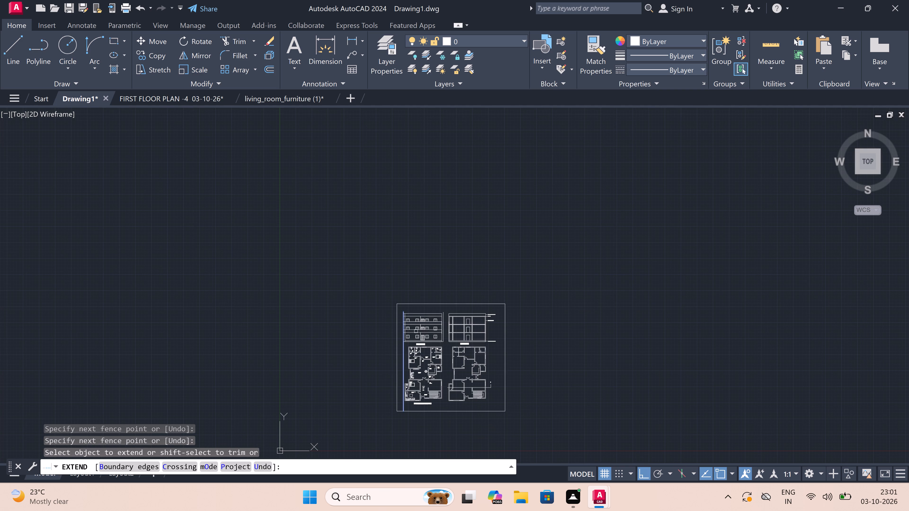
scroll(441, 321, up, 5)
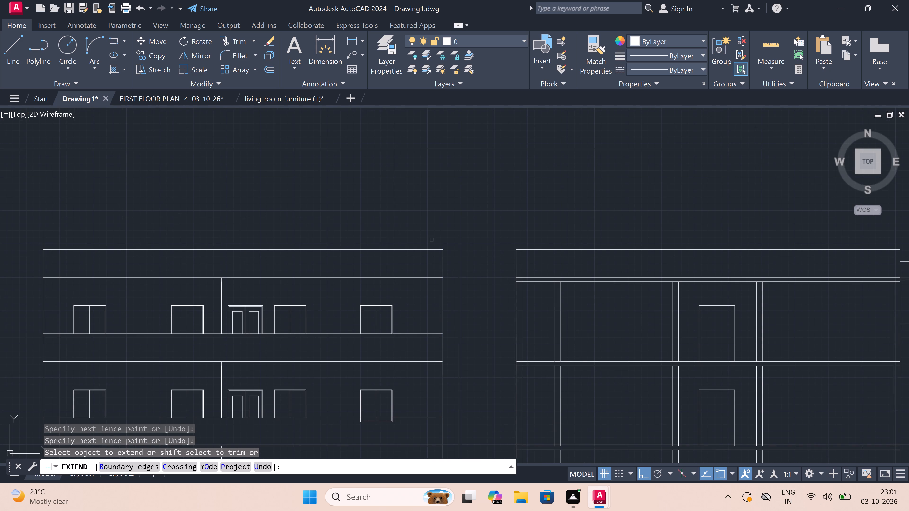
double_click(435, 240)
scroll(435, 240, down, 2)
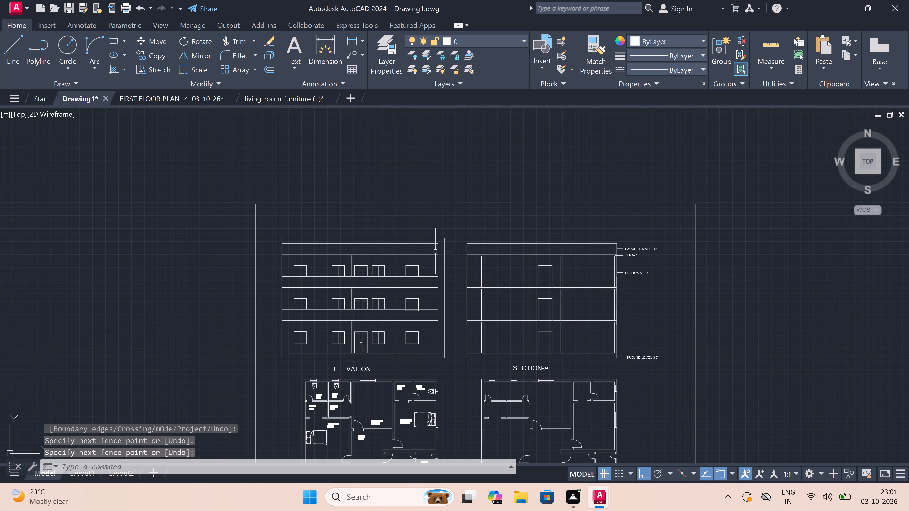
key(space)
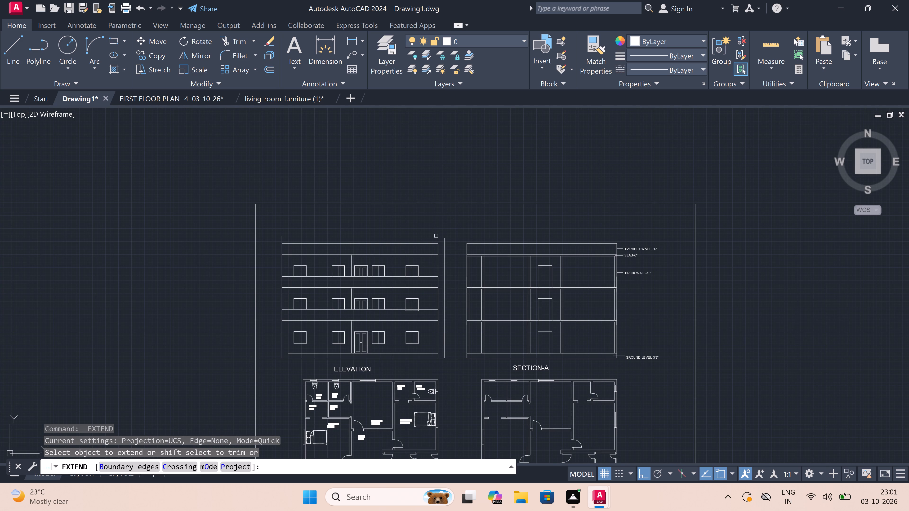
click(434, 236)
scroll(437, 312, up, 1)
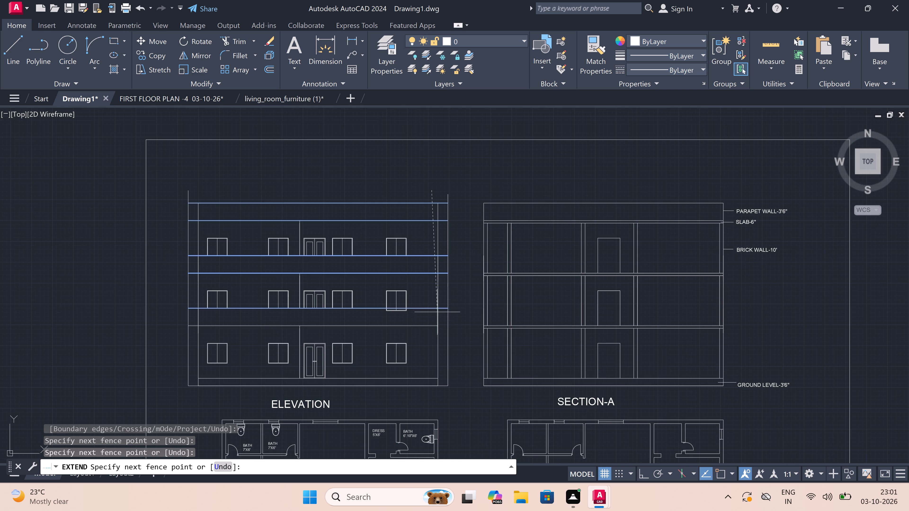
scroll(423, 334, up, 4)
click(423, 334)
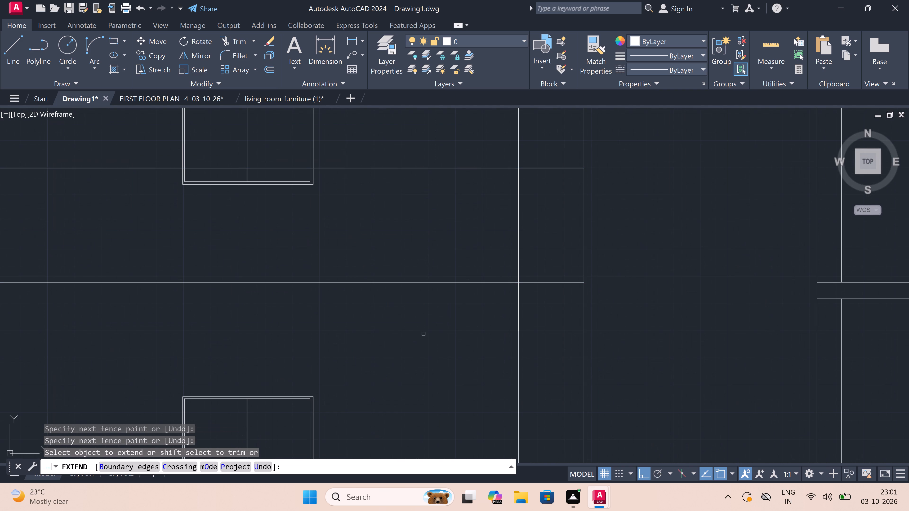
key(Escape)
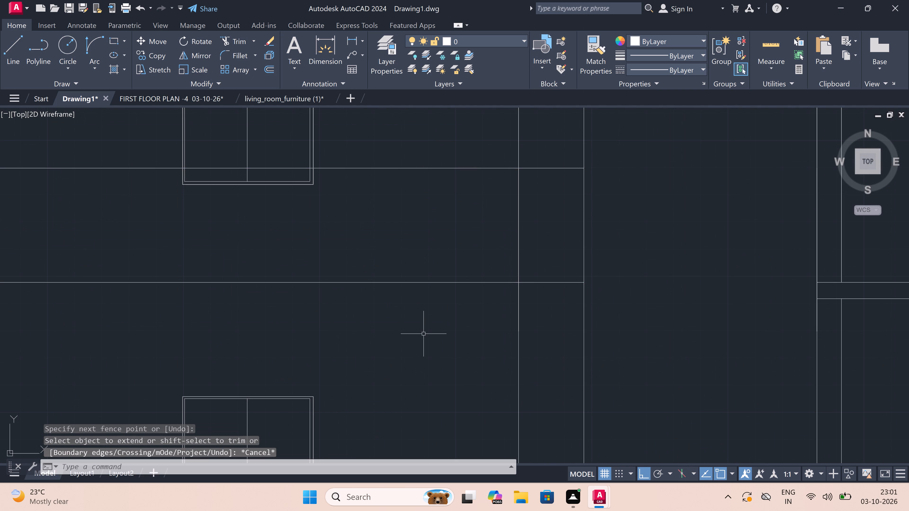
Trim the outer east line beside the first-floor and ground-floor walls, along with its leftover base stub at ground level.
text(TR)
key(space)
scroll(423, 334, down, 3)
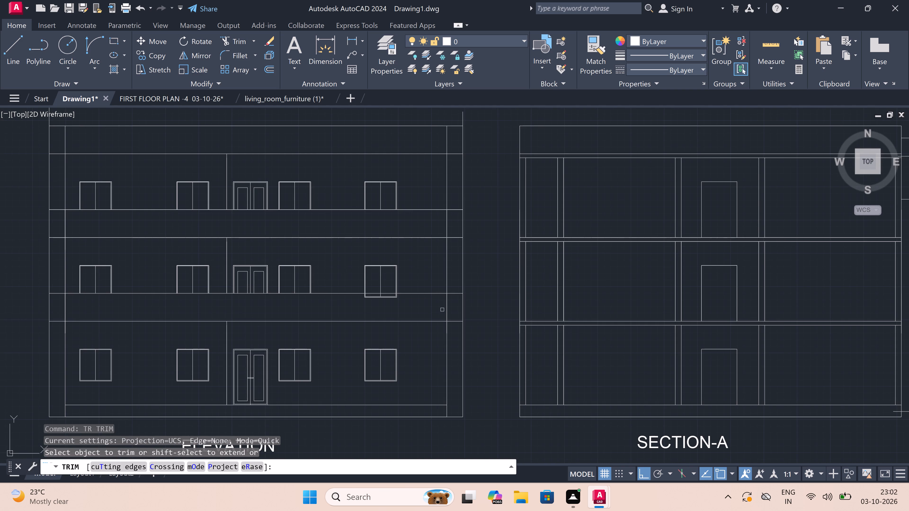
click(461, 256)
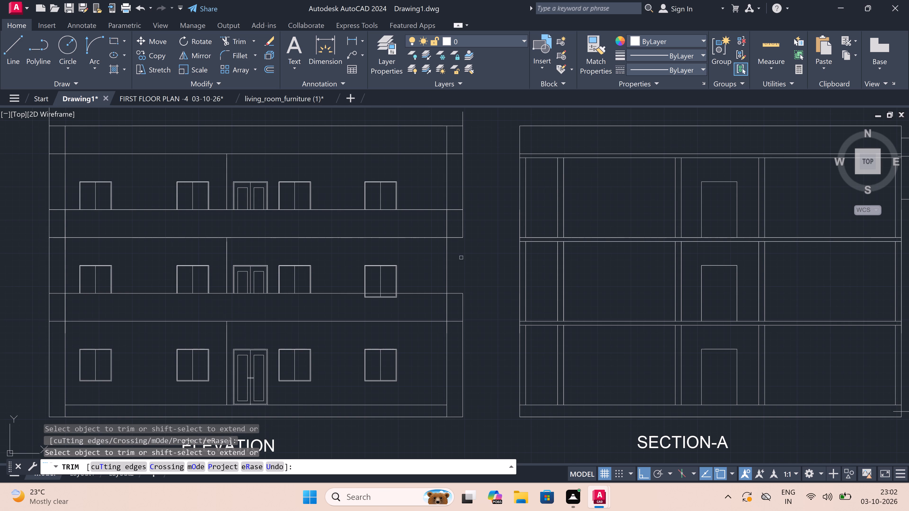
double_click(460, 331)
double_click(465, 331)
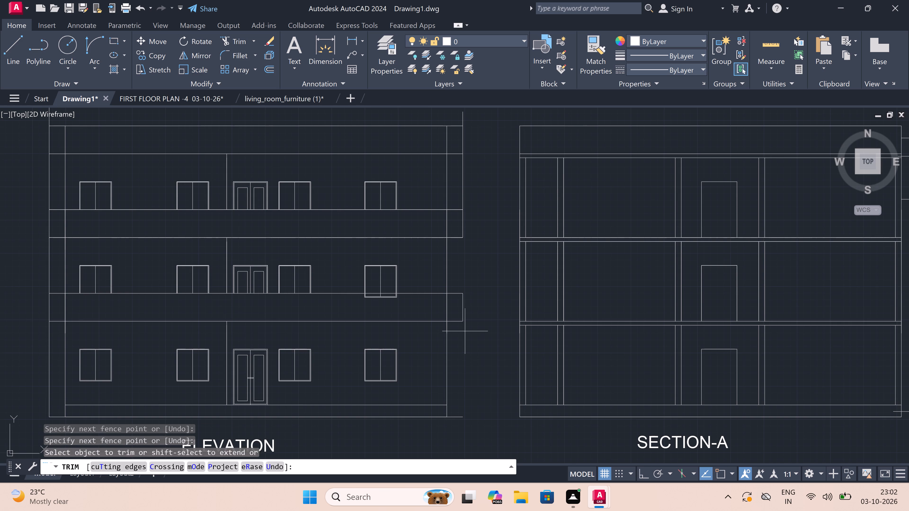
click(456, 427)
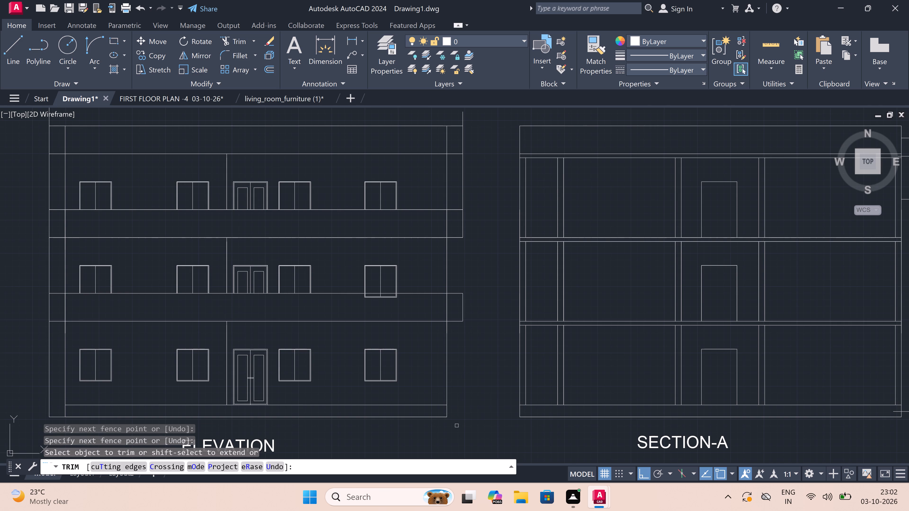
Trim the outer west line beside the ground-floor wall and its leftover base stub at ground level.
scroll(462, 415, down, 3)
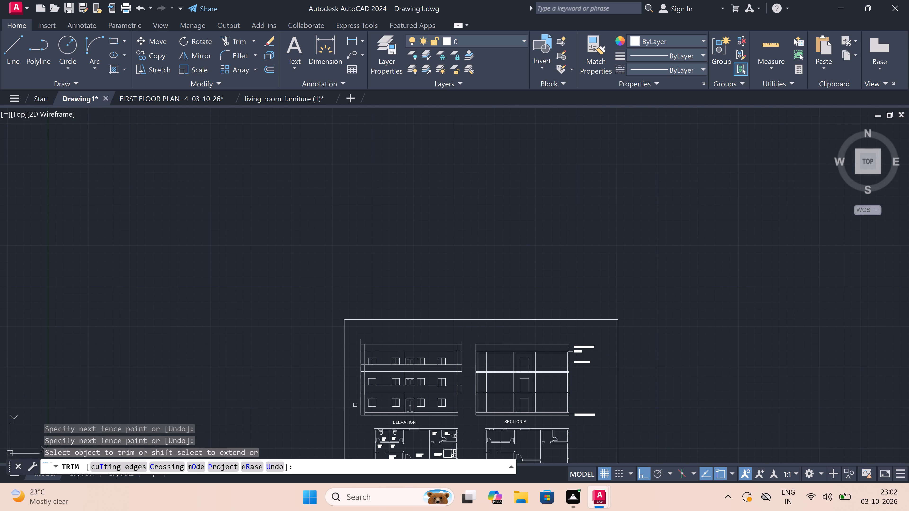
scroll(362, 405, up, 3)
click(356, 399)
click(347, 396)
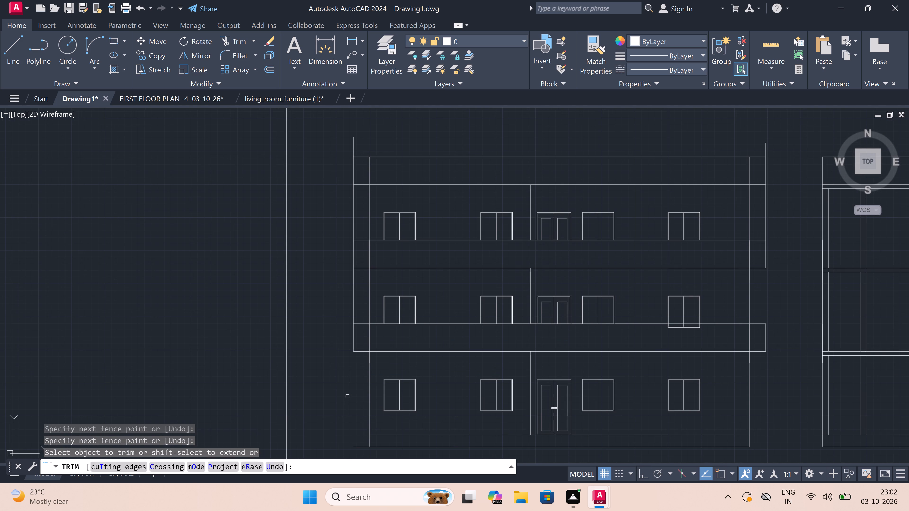
scroll(352, 393, down, 3)
scroll(352, 410, up, 4)
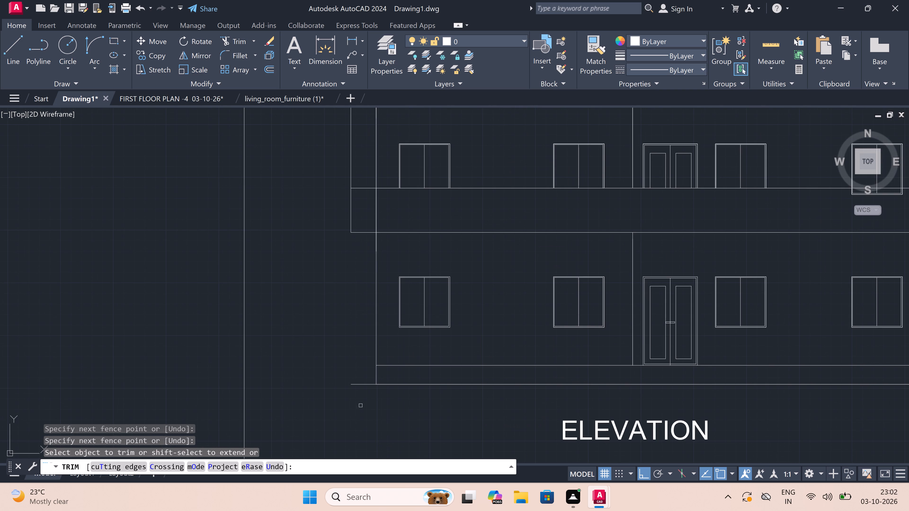
click(365, 400)
click(371, 375)
Trim the outer west line beside the first-floor and top-floor walls and its overhang above the parapet.
scroll(371, 375, down, 4)
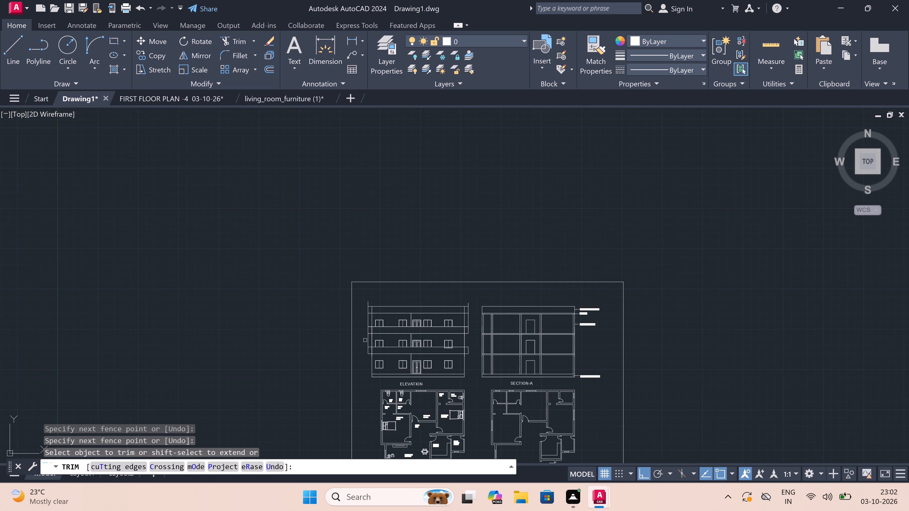
scroll(364, 336, up, 3)
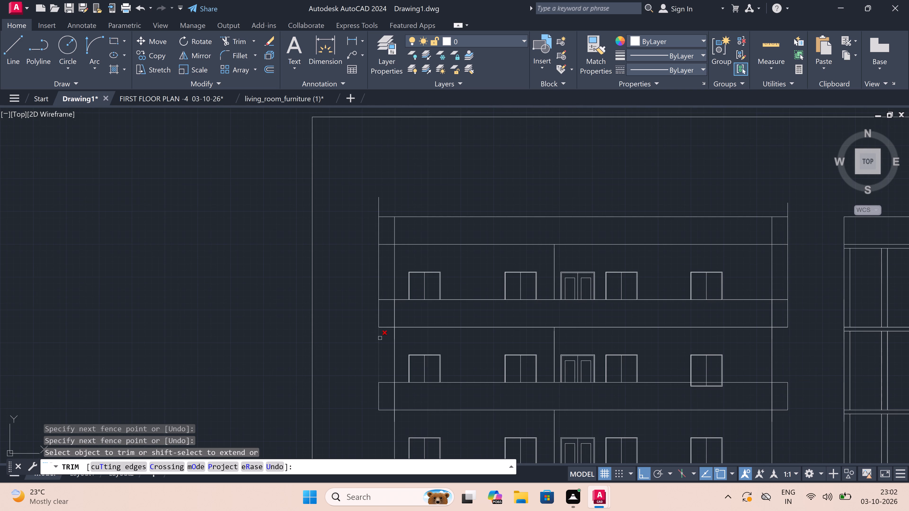
click(380, 338)
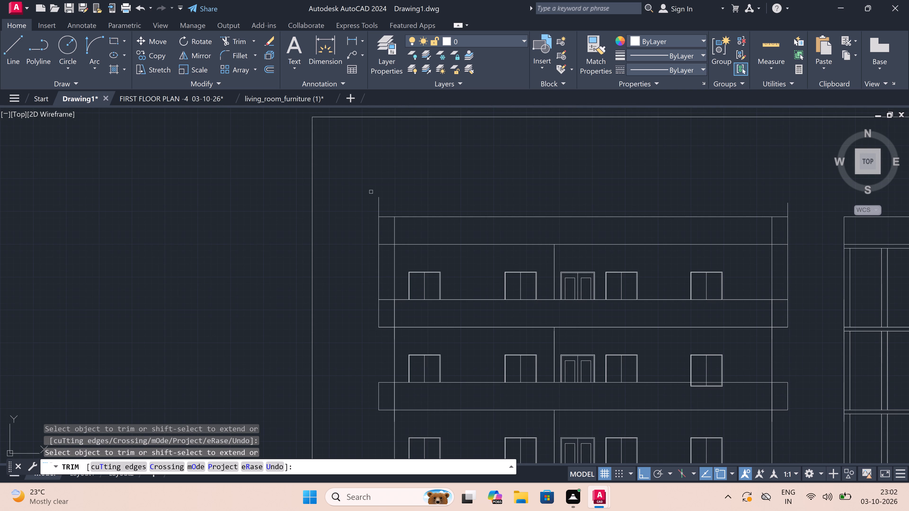
triple_click(380, 202)
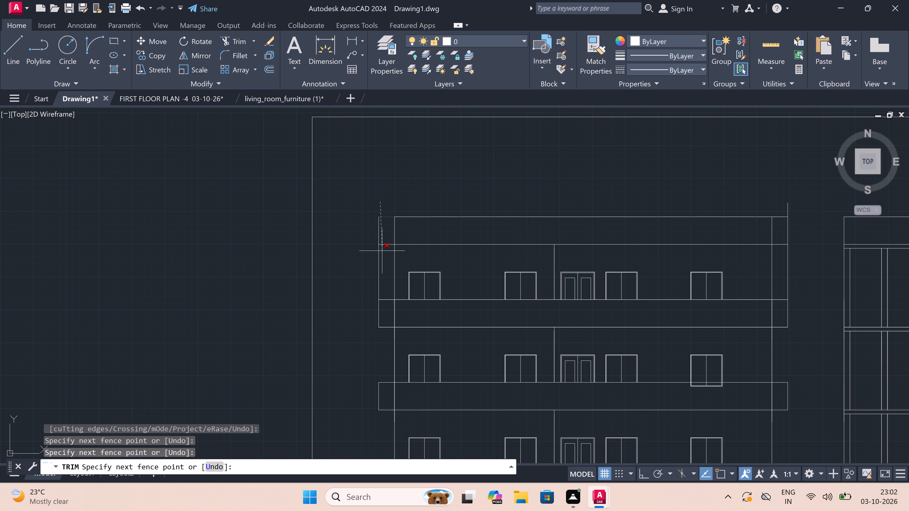
click(360, 229)
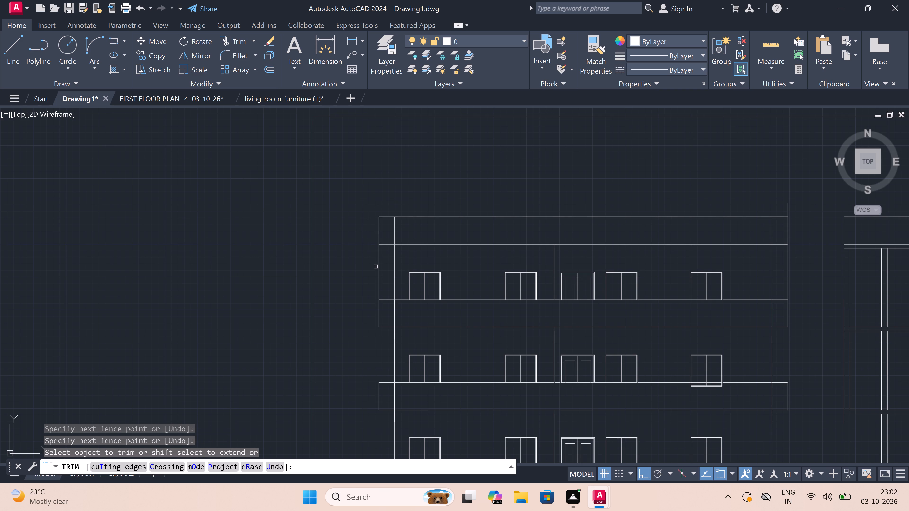
click(378, 272)
scroll(353, 264, down, 2)
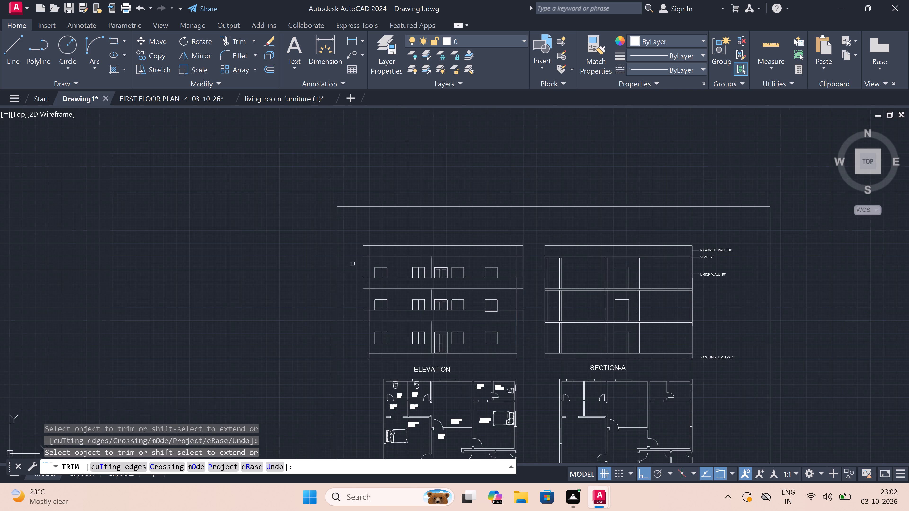
scroll(535, 245, up, 3)
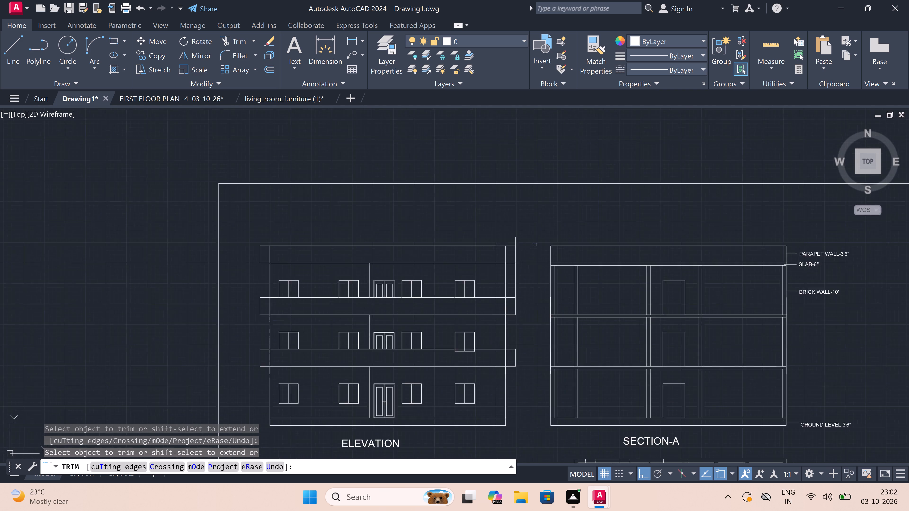
Trim the outer east line's overhang above the parapet and its portion beside the top-floor wall.
click(485, 237)
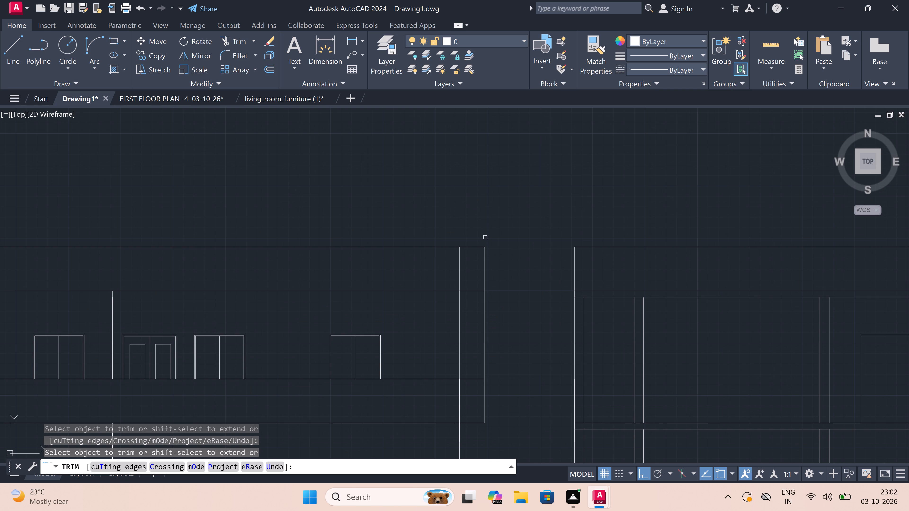
click(487, 323)
click(481, 320)
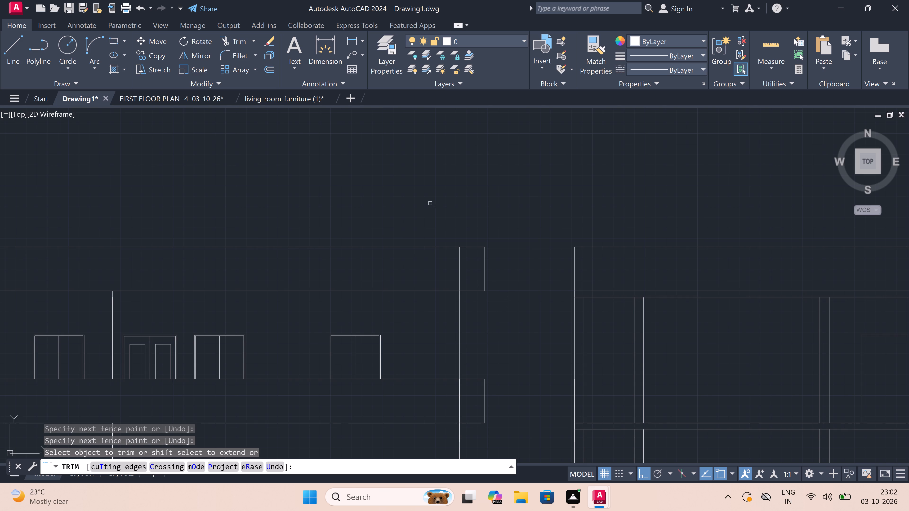
Trim the east and west wall lines where they cross the elevation's parapet and both floor bands.
scroll(429, 203, down, 4)
scroll(430, 214, up, 3)
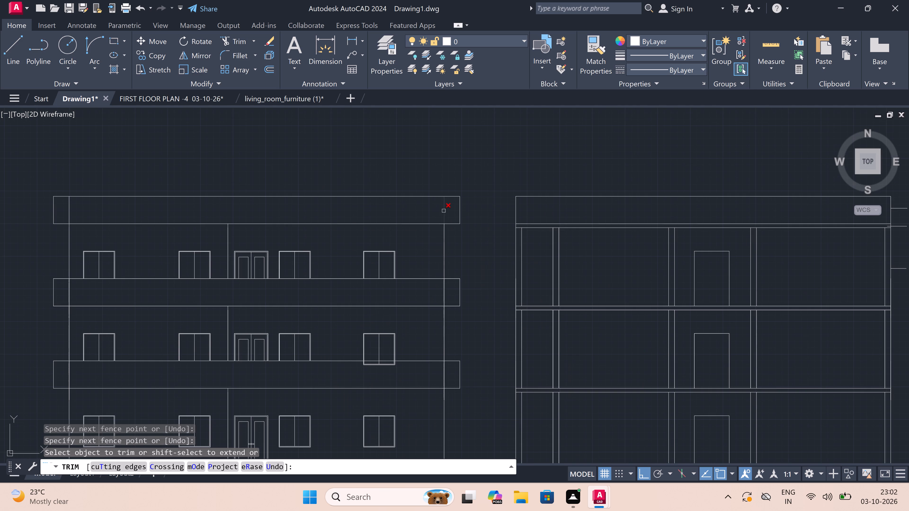
click(446, 210)
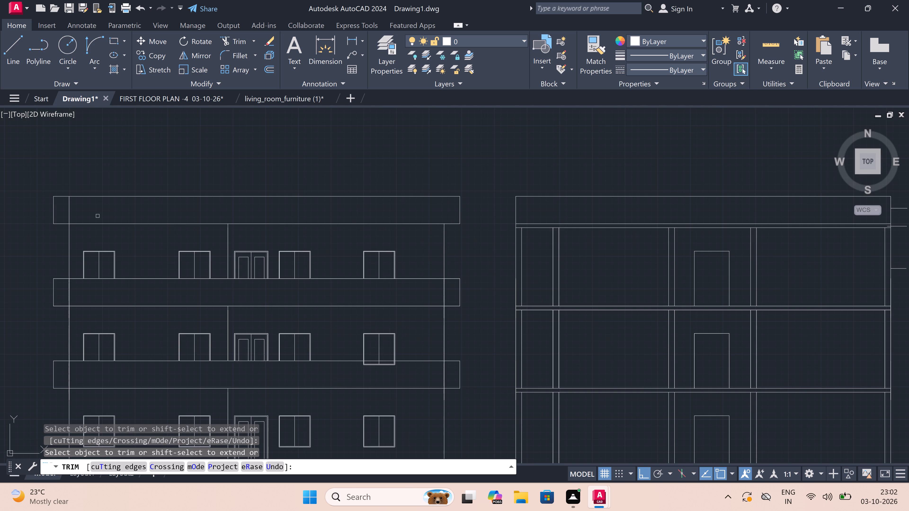
click(63, 206)
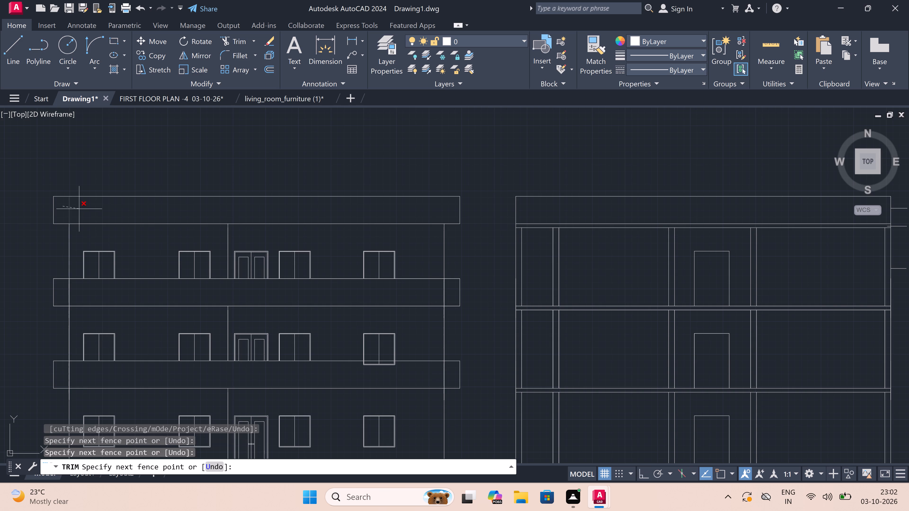
click(82, 210)
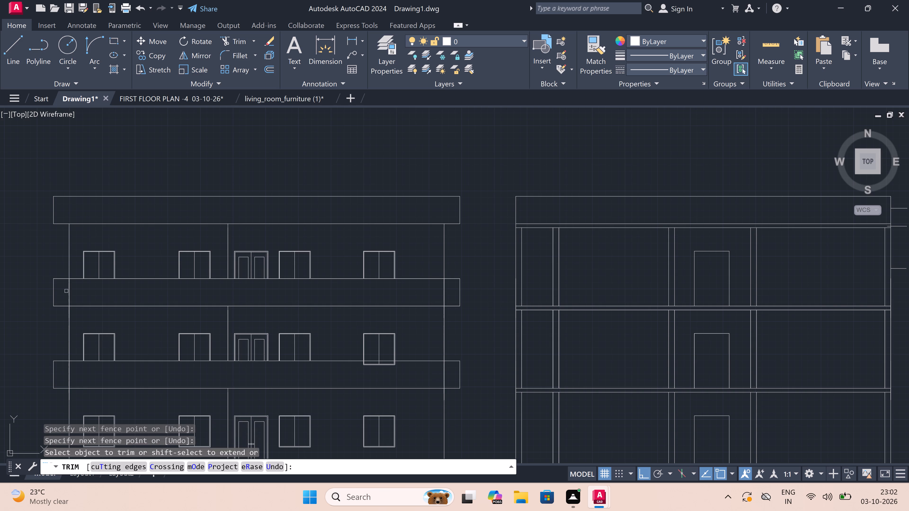
double_click(60, 287)
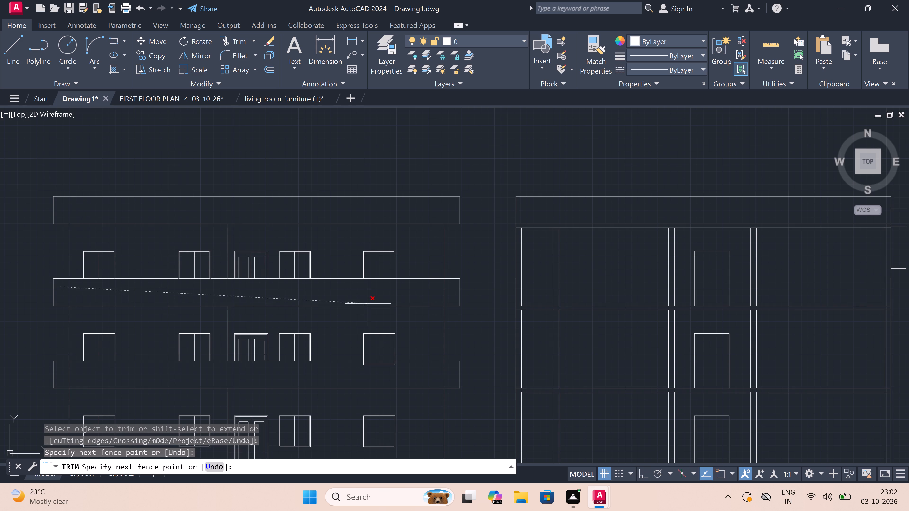
click(449, 289)
scroll(449, 289, down, 3)
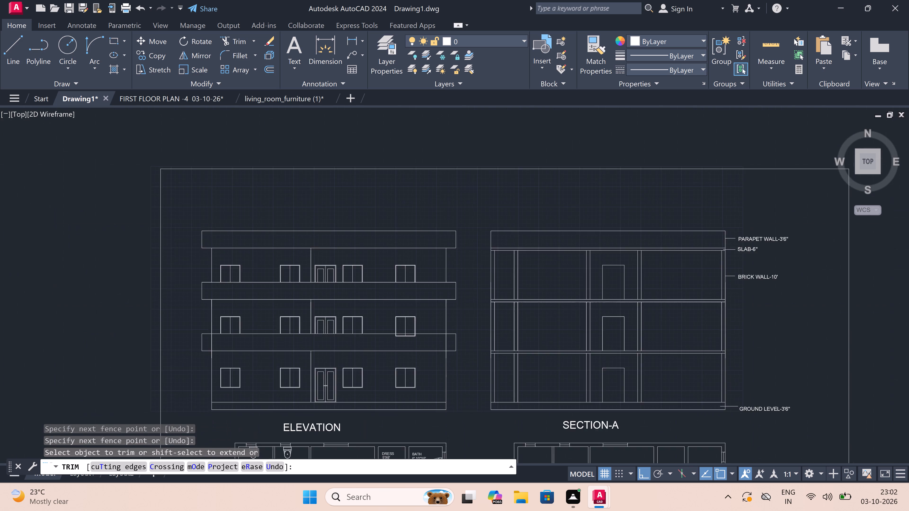
scroll(439, 312, up, 4)
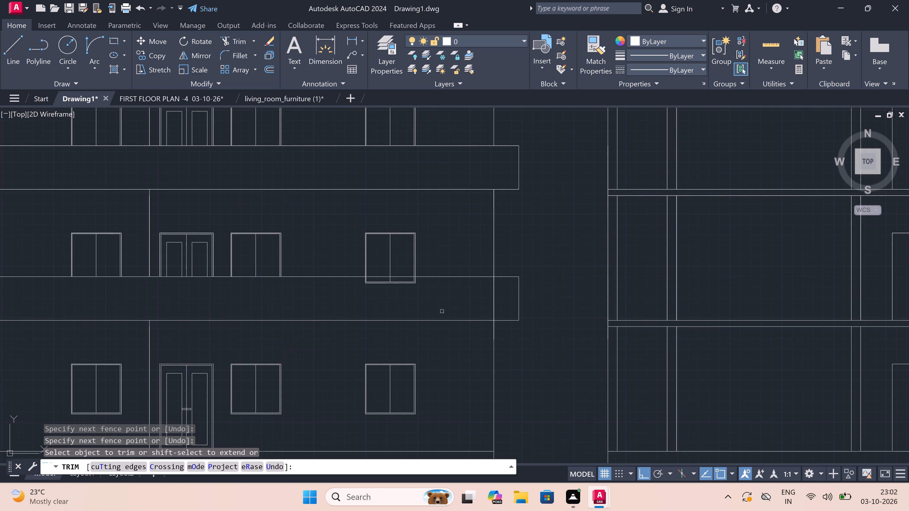
double_click(505, 286)
scroll(417, 300, down, 4)
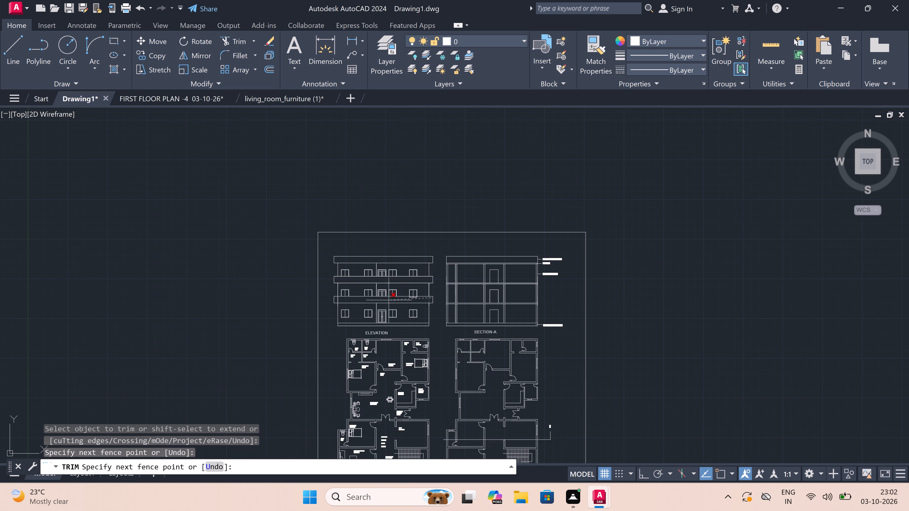
scroll(321, 300, up, 4)
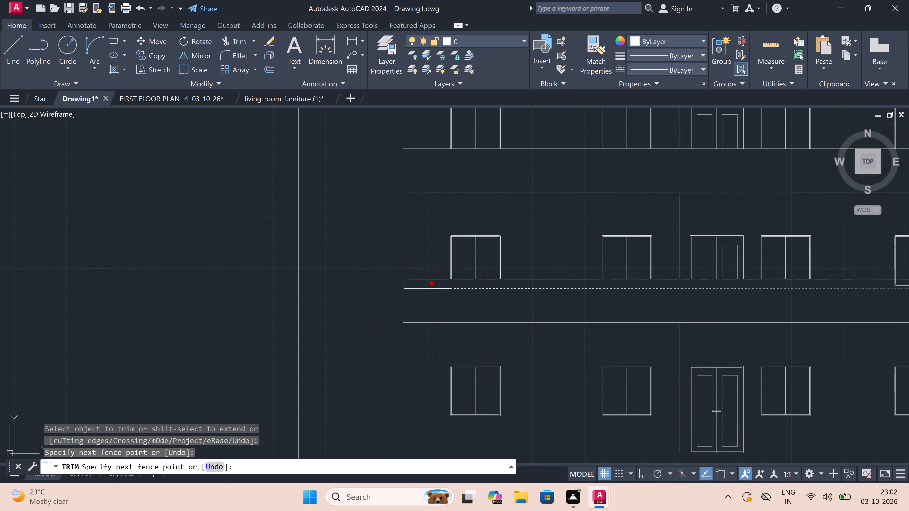
double_click(427, 288)
scroll(352, 277, down, 5)
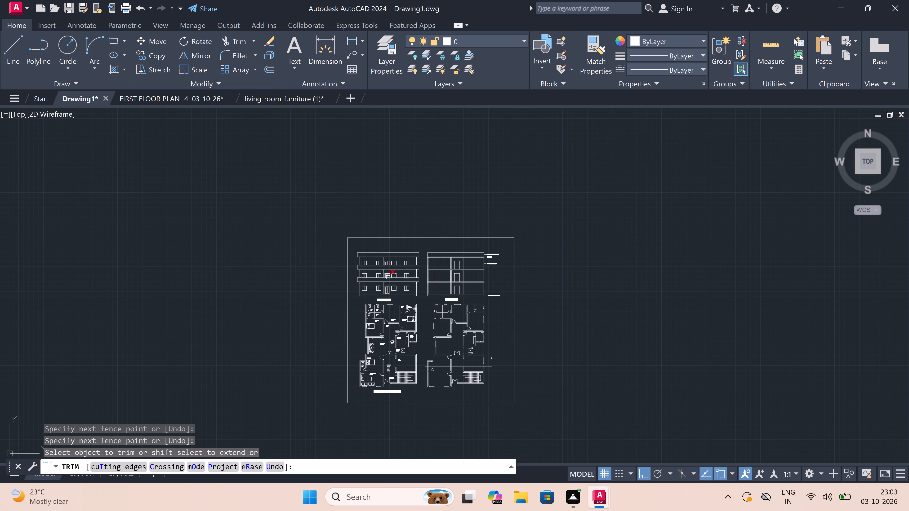
Trim away the part of the easternmost first-floor window that hangs below the lower floor band's top line.
scroll(417, 276, up, 4)
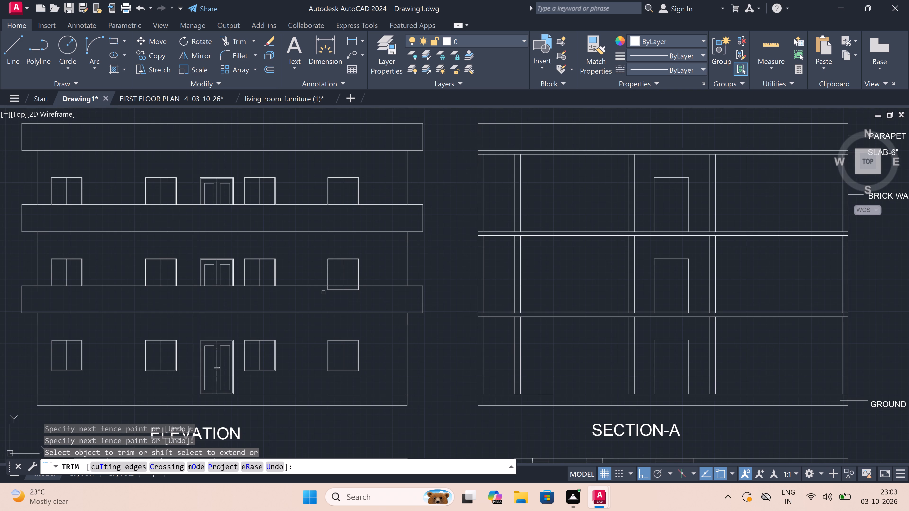
scroll(336, 287, up, 5)
scroll(256, 301, up, 1)
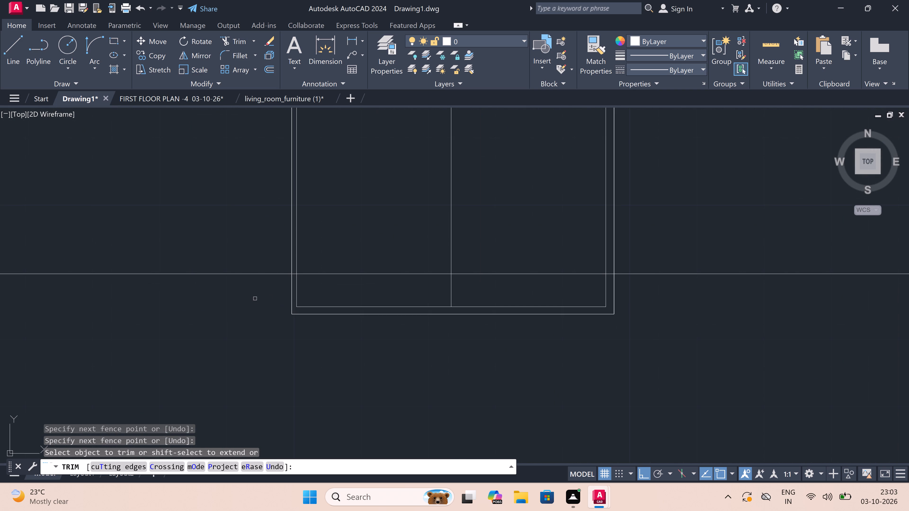
click(254, 296)
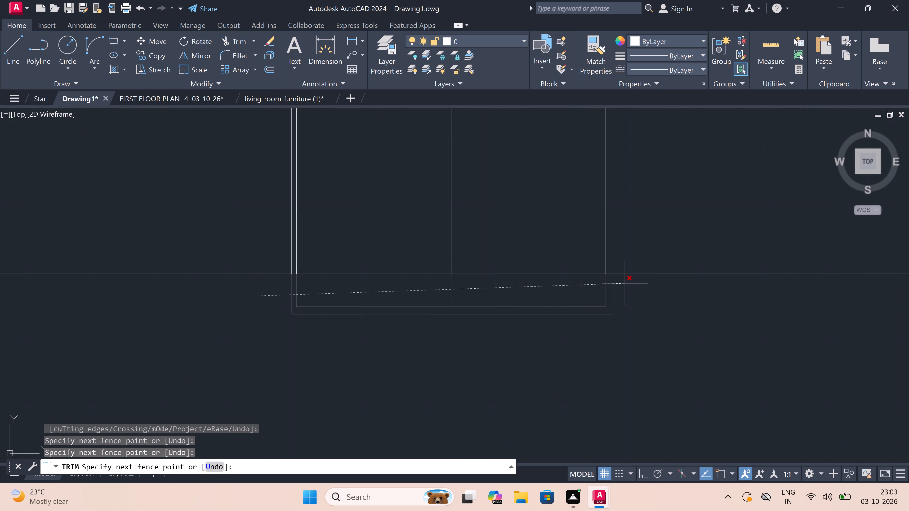
double_click(645, 282)
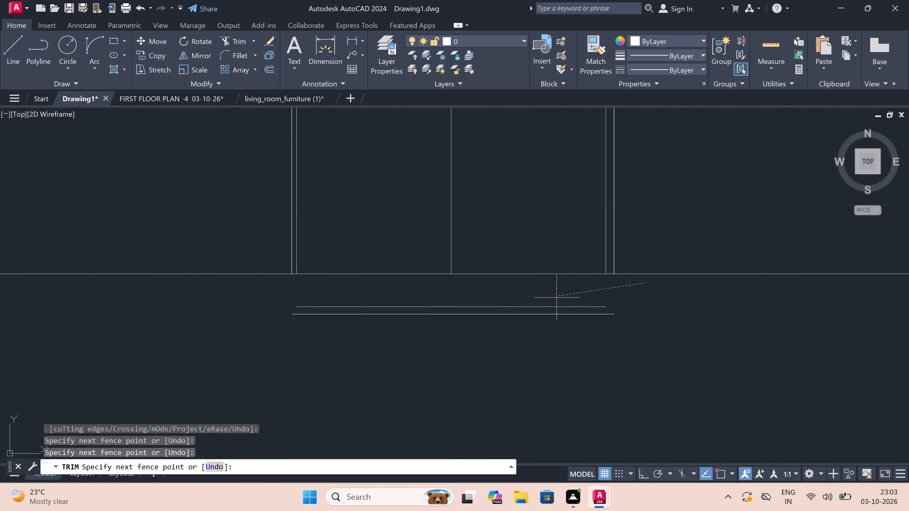
double_click(502, 326)
scroll(495, 287, down, 6)
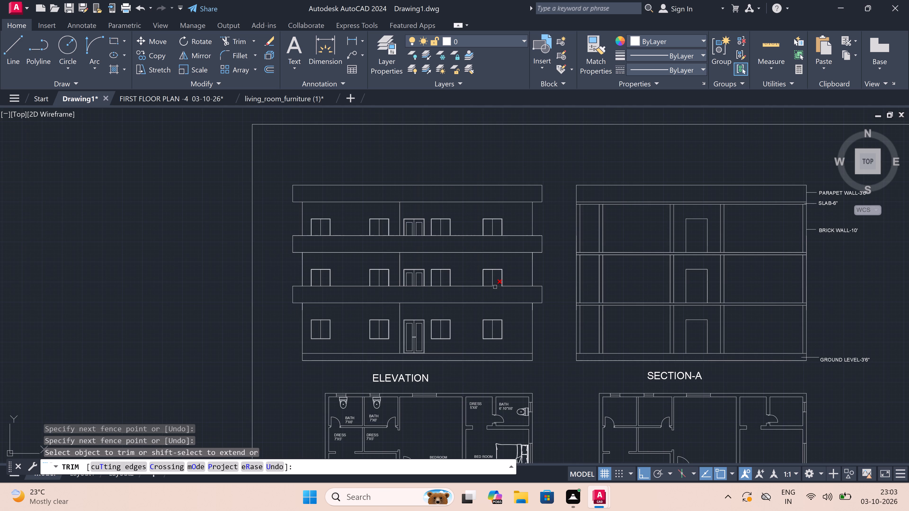
key(Escape)
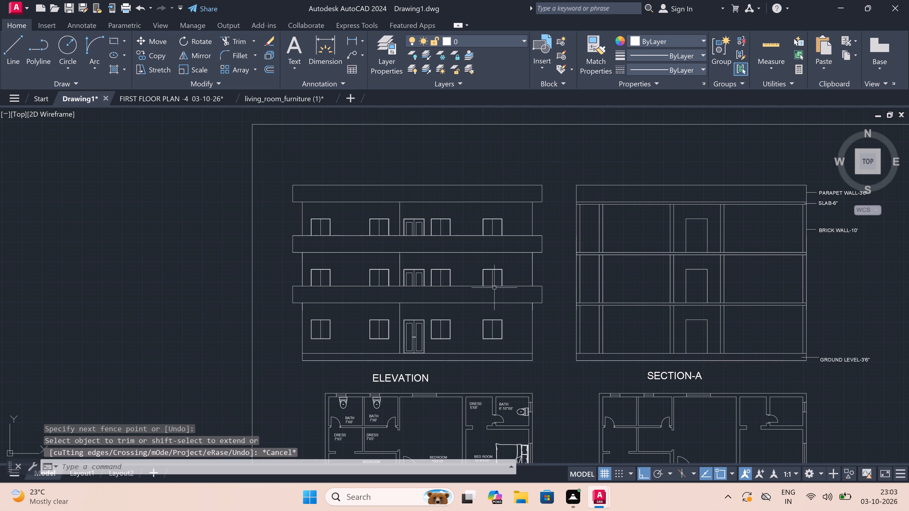
Draw a sloped line from the parapet's lower east corner to the east wall, about 2' across and 11" down.
text(L)
key(space)
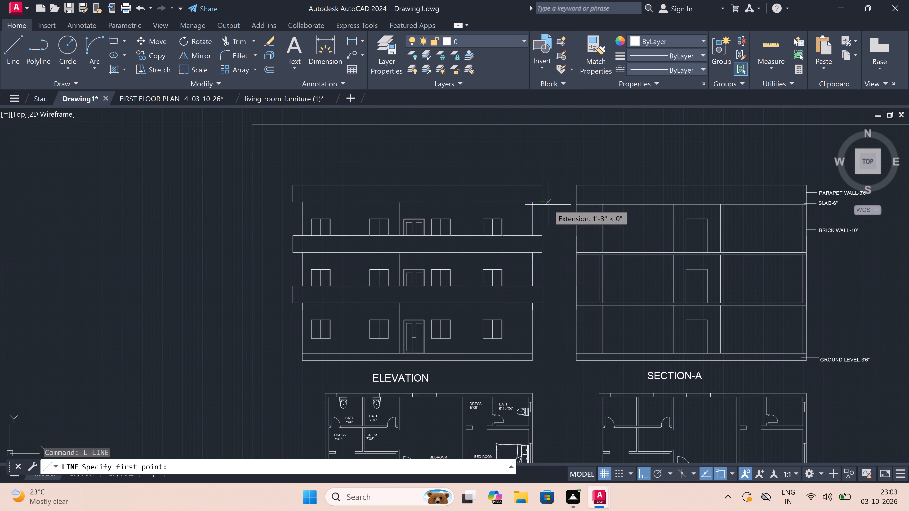
scroll(544, 206, up, 4)
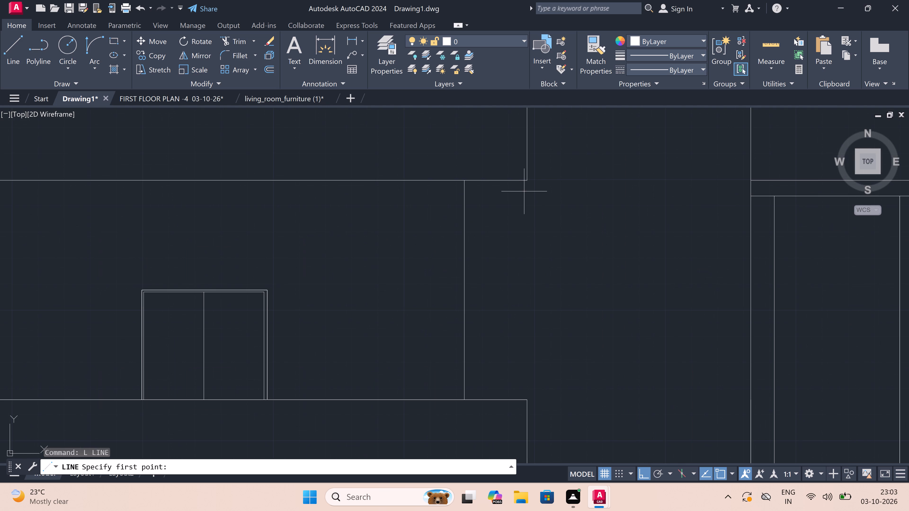
triple_click(526, 183)
key(F8)
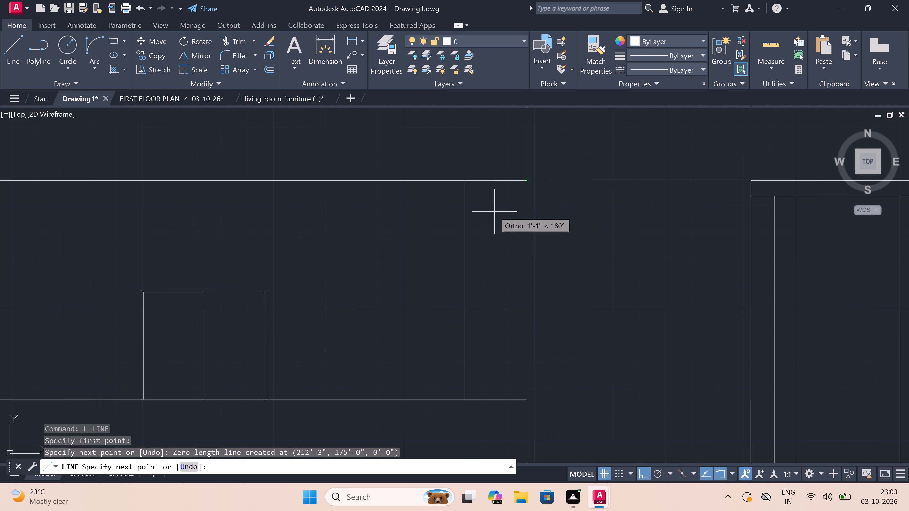
double_click(466, 208)
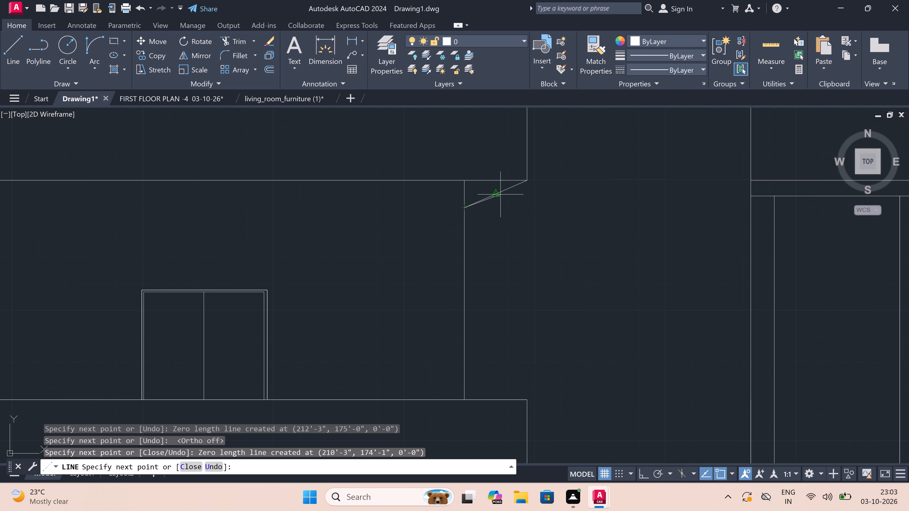
key(Escape)
Draw a matching sloped line from the parapet's lower west corner down to the west wall line.
key(space)
scroll(500, 194, down, 4)
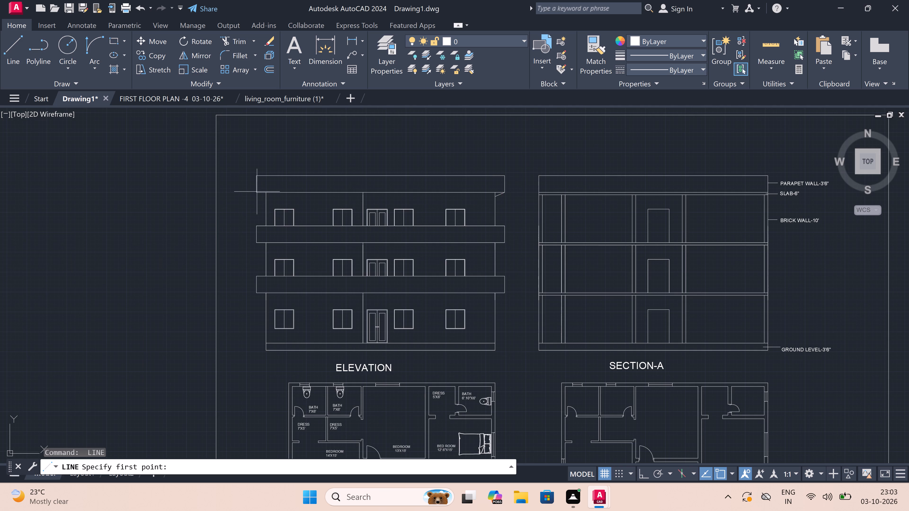
scroll(256, 188, up, 4)
click(261, 217)
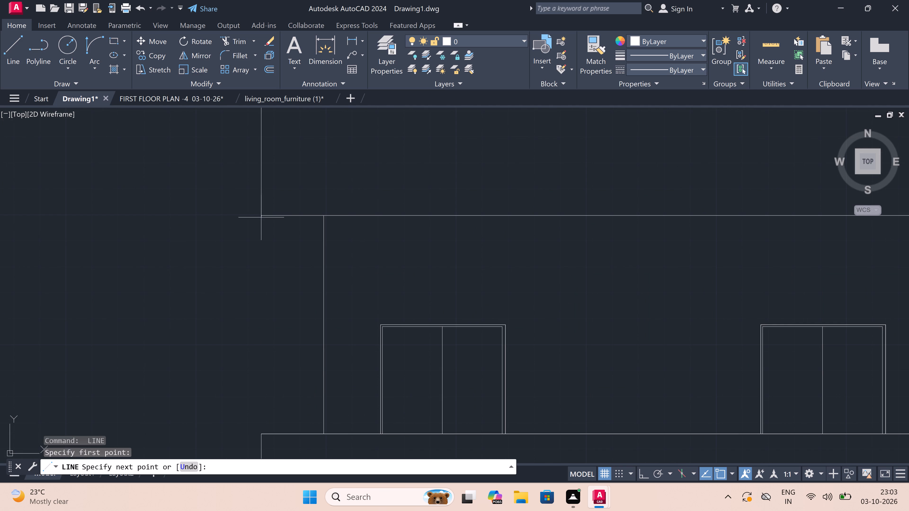
double_click(323, 240)
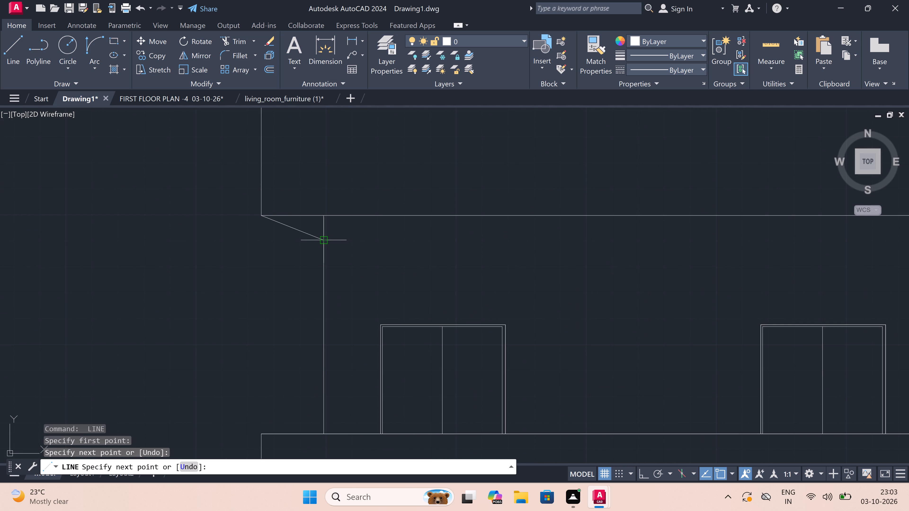
key(Escape)
Copy both parapet slope lines, based at the parapet's lower east corner, to the upper floor band's lower east corner.
double_click(314, 228)
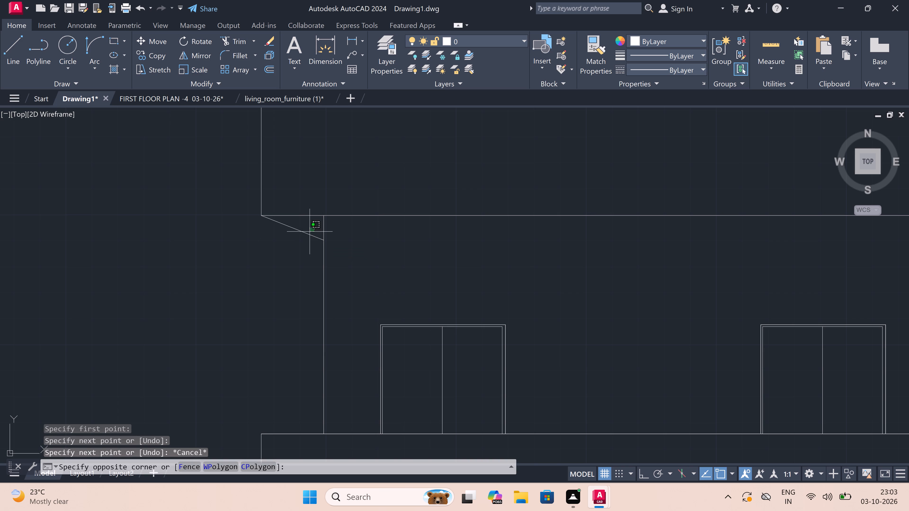
double_click(275, 255)
scroll(275, 255, down, 5)
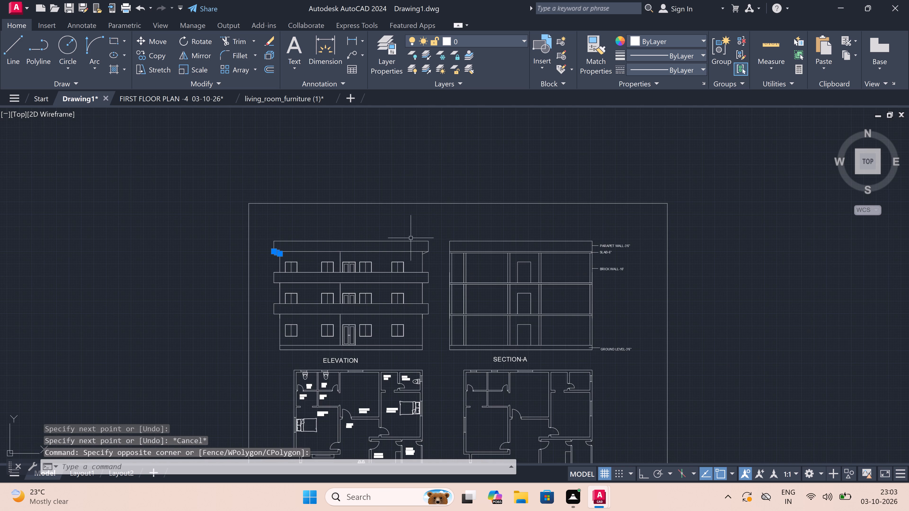
scroll(424, 256, up, 5)
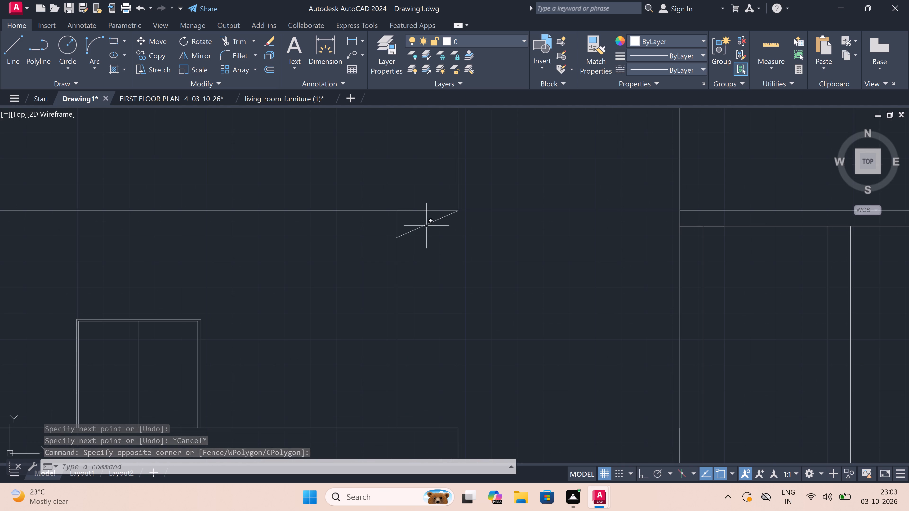
double_click(426, 226)
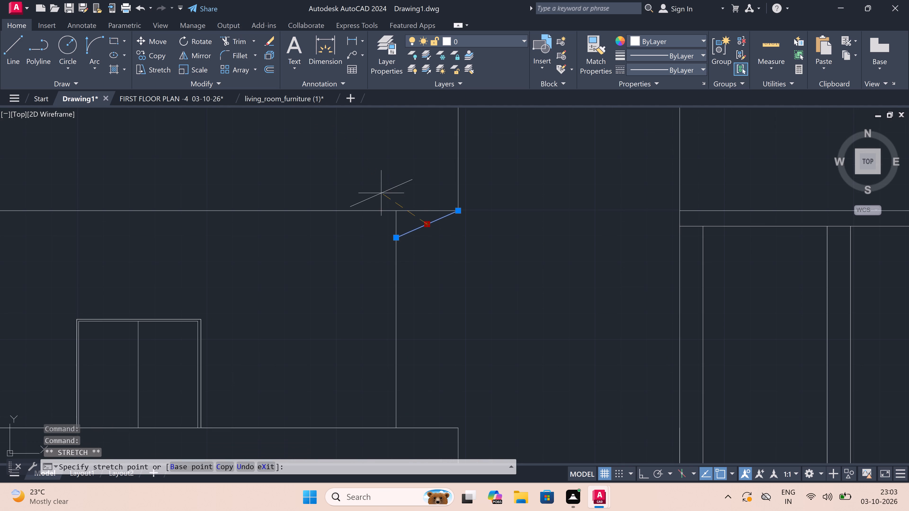
key(Escape)
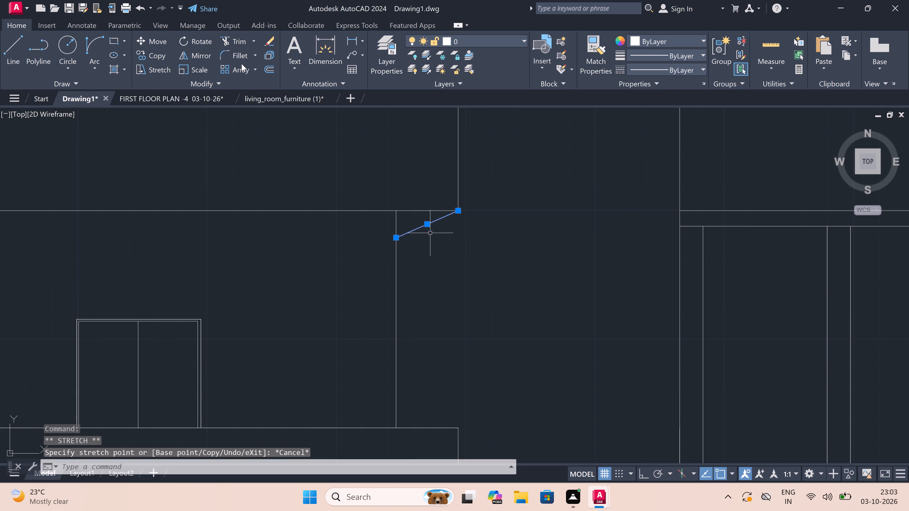
drag(146, 55, 148, 57)
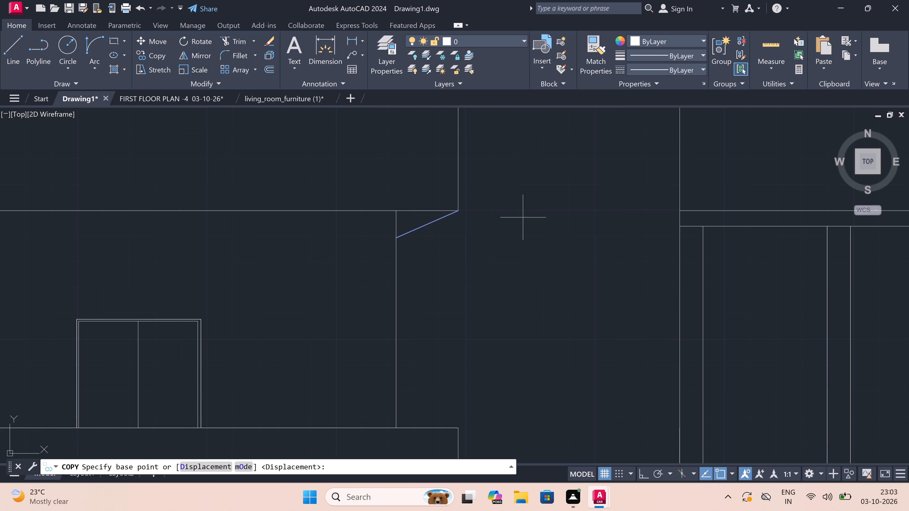
double_click(459, 210)
scroll(459, 210, down, 3)
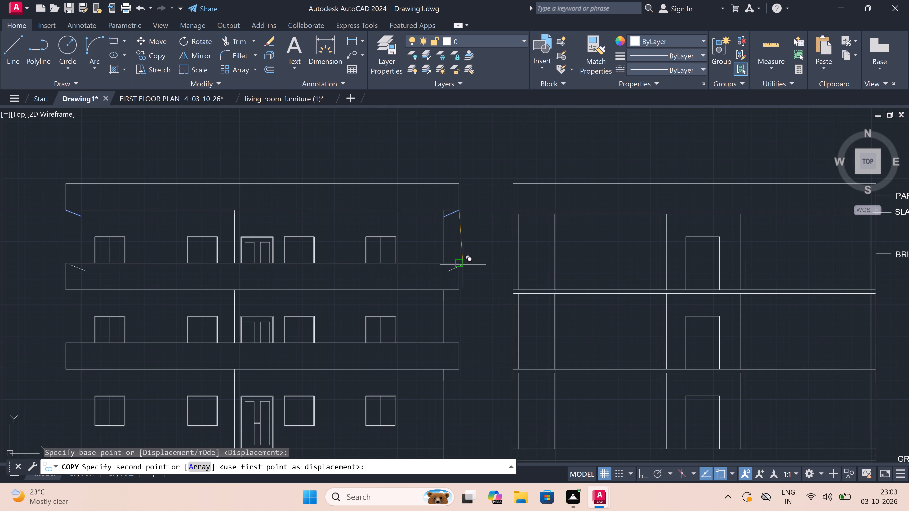
scroll(453, 295, up, 4)
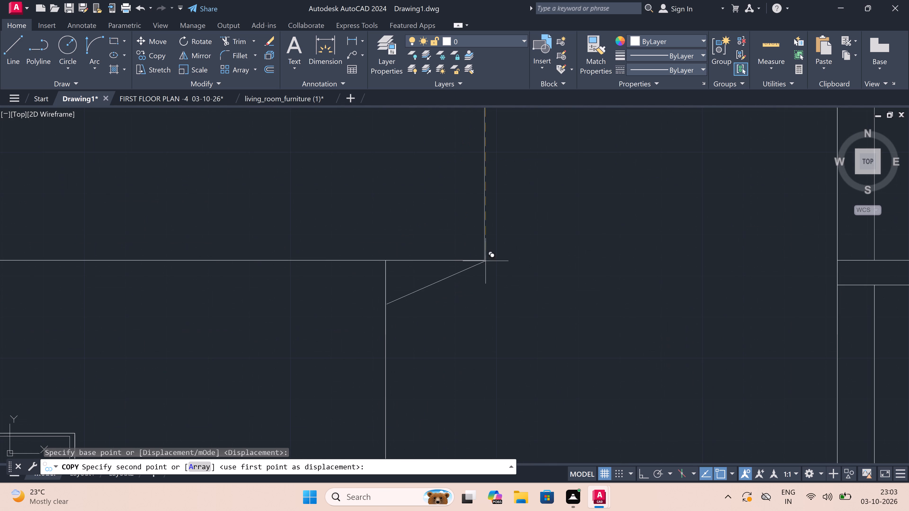
triple_click(487, 257)
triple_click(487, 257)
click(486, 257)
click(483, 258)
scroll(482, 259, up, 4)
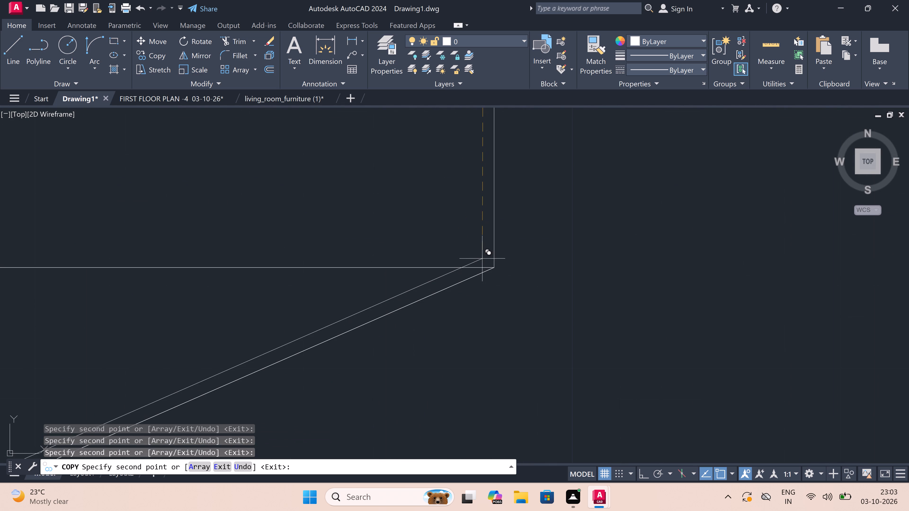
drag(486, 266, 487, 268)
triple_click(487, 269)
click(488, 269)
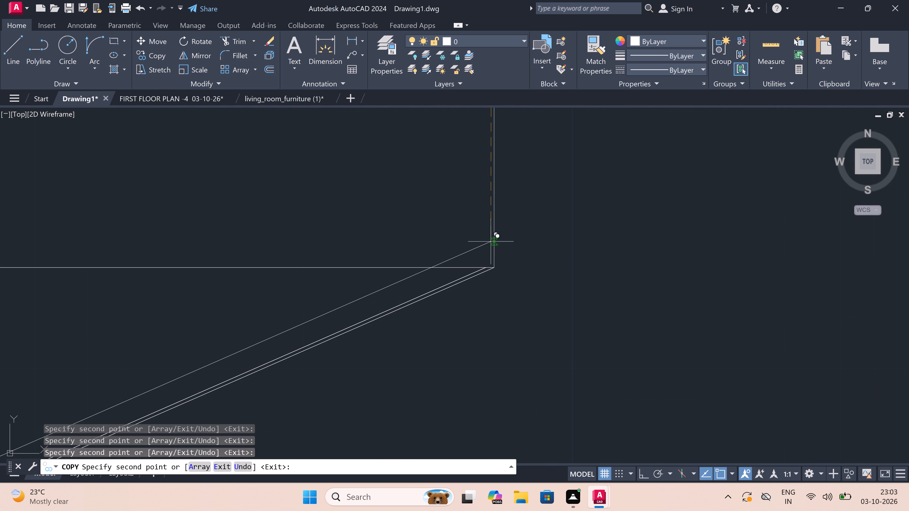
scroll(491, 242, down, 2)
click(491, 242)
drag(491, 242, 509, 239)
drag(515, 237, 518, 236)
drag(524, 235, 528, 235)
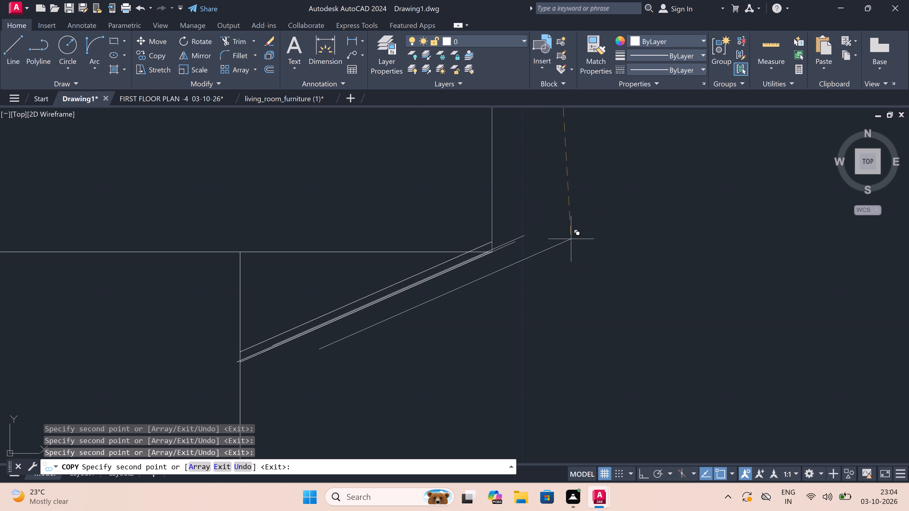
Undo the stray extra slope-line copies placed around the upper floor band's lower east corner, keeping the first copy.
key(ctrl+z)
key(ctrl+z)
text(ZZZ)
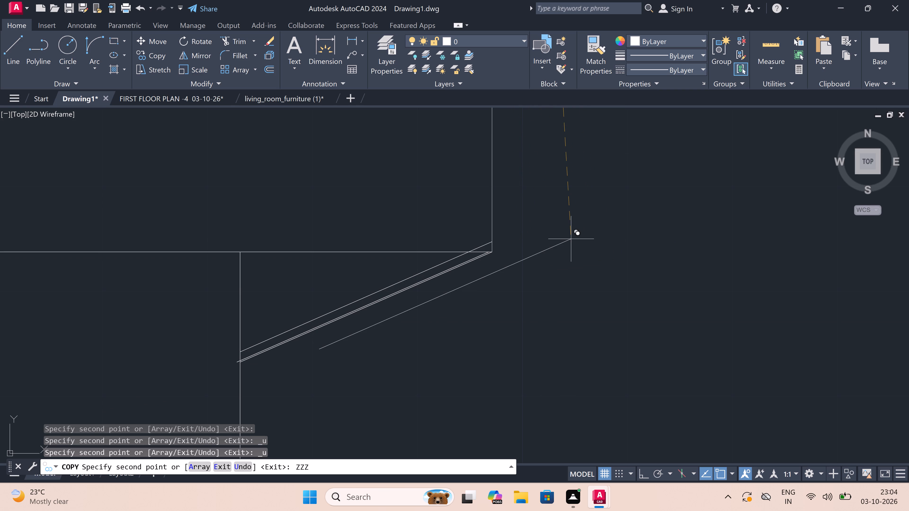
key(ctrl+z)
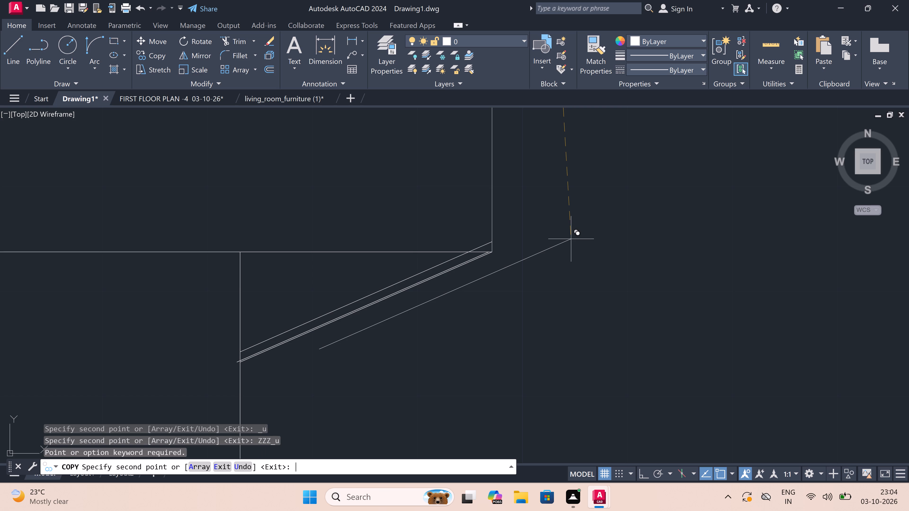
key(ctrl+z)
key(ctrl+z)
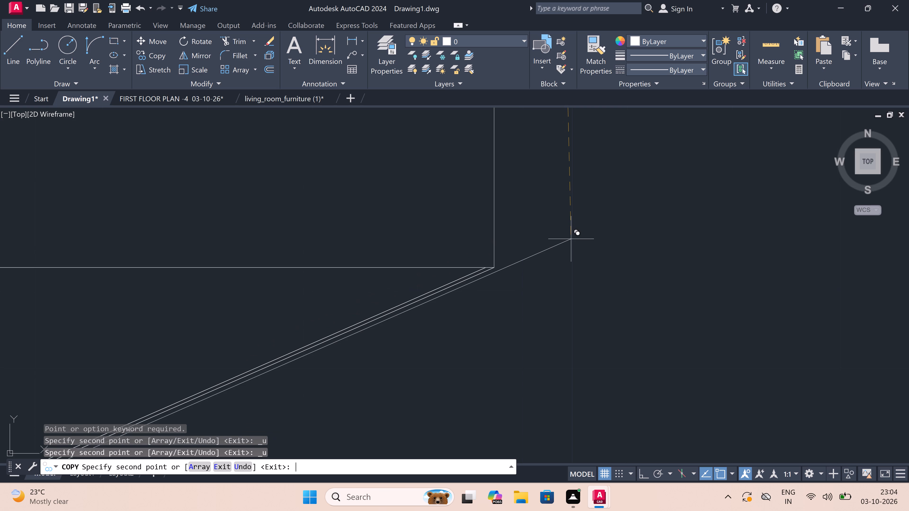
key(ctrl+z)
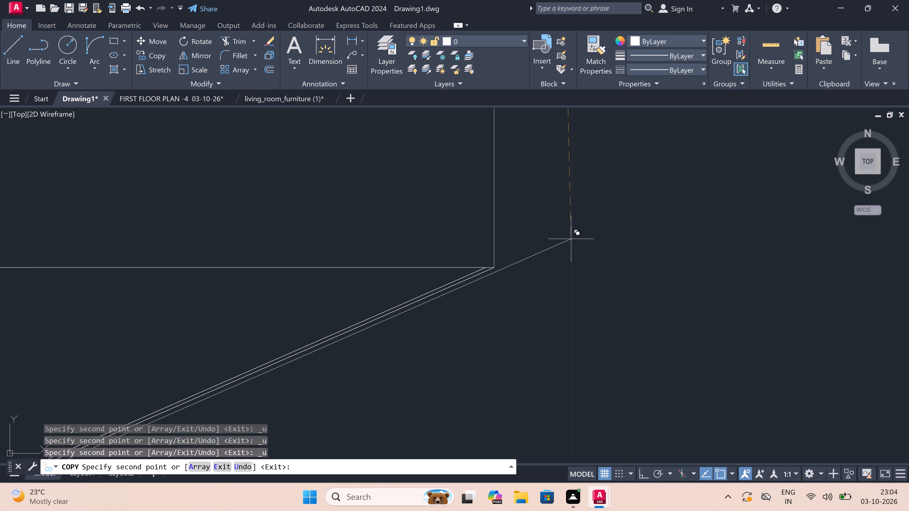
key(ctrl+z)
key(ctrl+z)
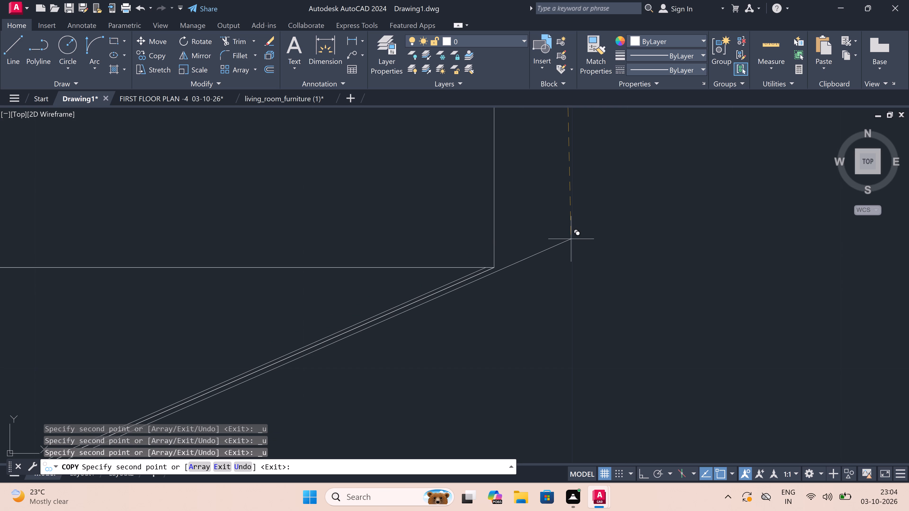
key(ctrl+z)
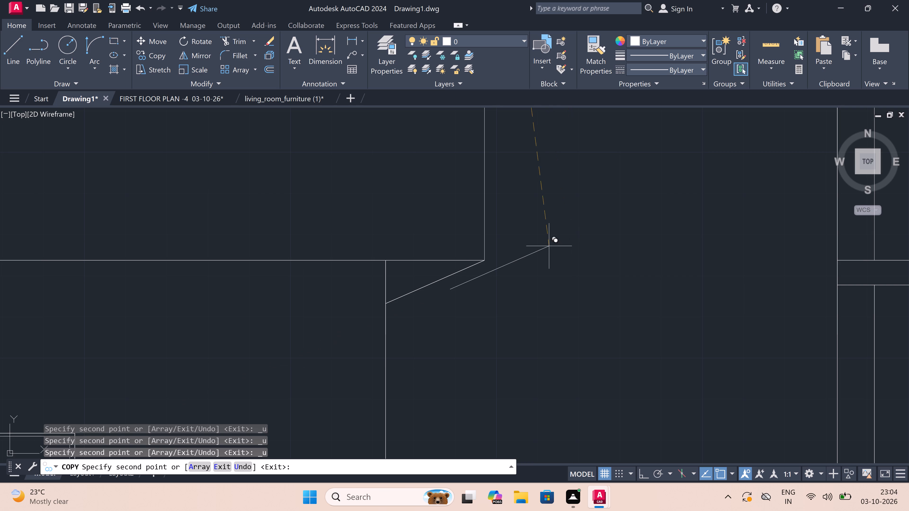
Place another copy of both slope lines at the lower floor band's lower east corner and end the Copy command.
scroll(526, 231, down, 5)
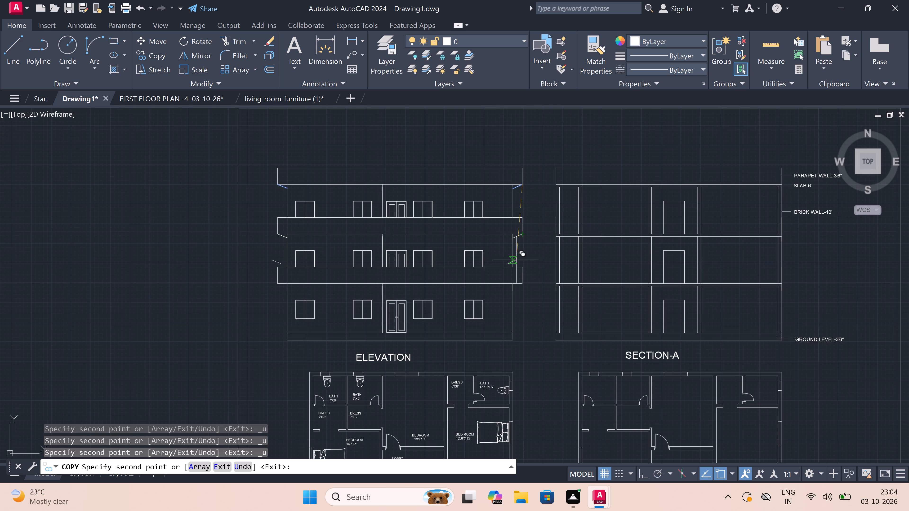
scroll(518, 289, up, 5)
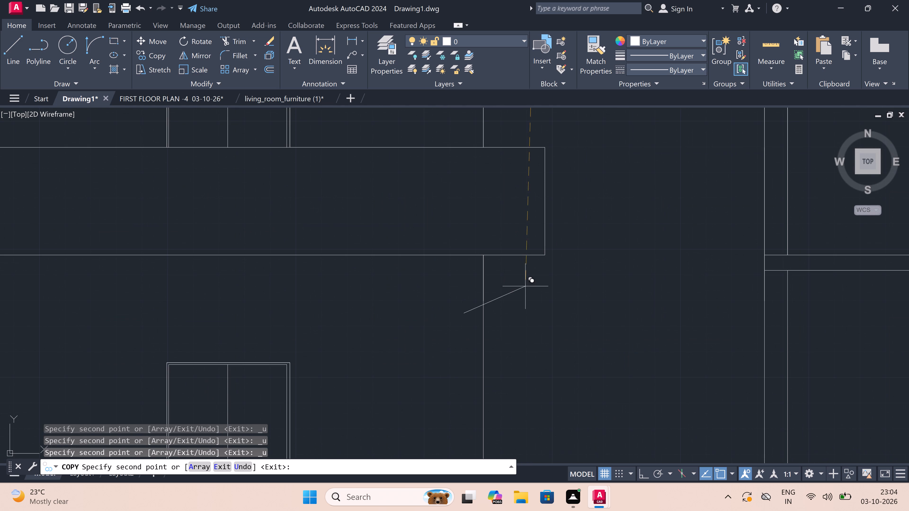
scroll(545, 262, up, 3)
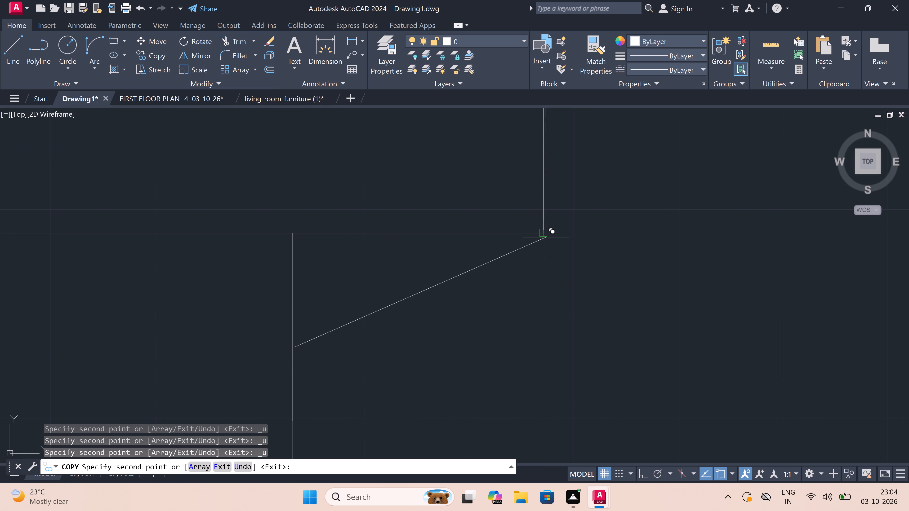
scroll(542, 238, up, 3)
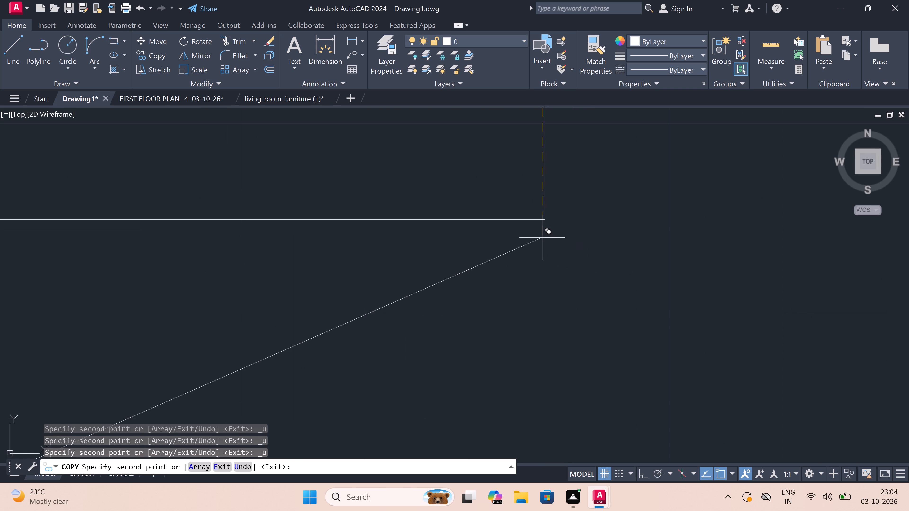
click(542, 221)
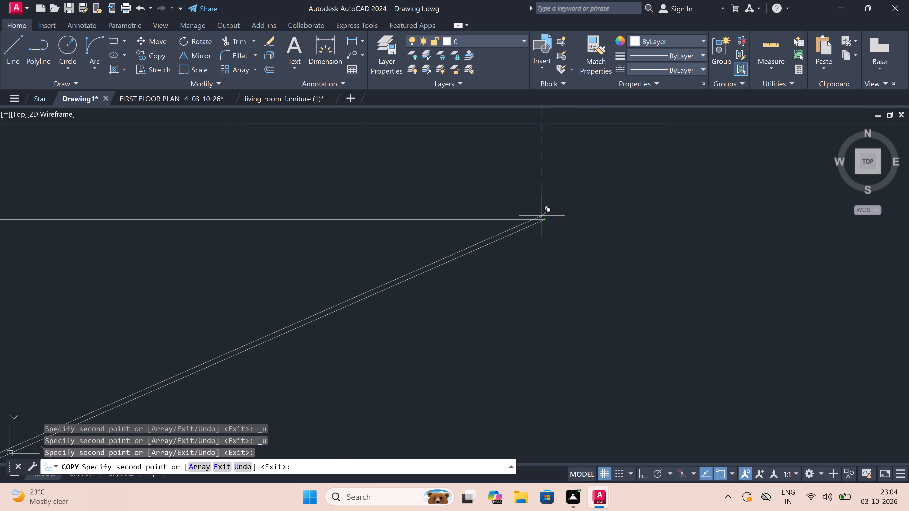
key(Escape)
Review the whole sheet, examining the elevation's sloped undersides, Section-A and both floor plans.
scroll(540, 211, down, 2)
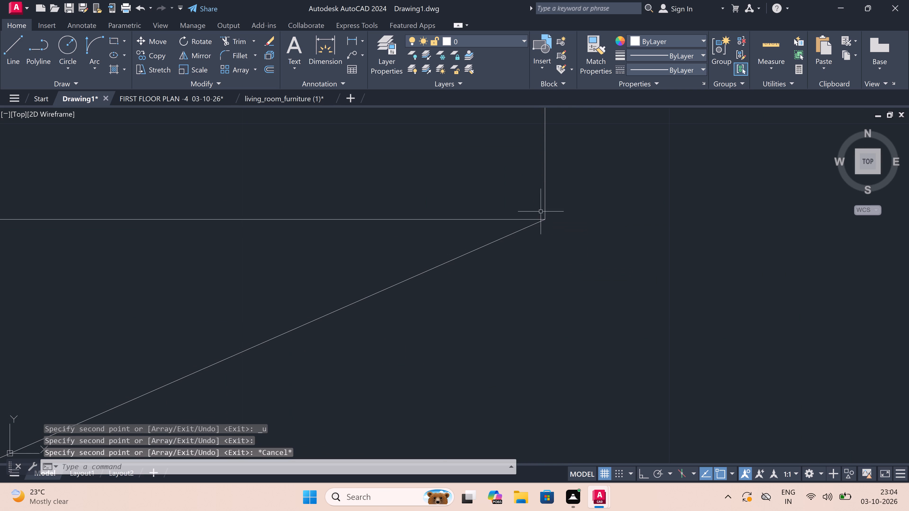
scroll(540, 211, down, 5)
scroll(451, 226, down, 4)
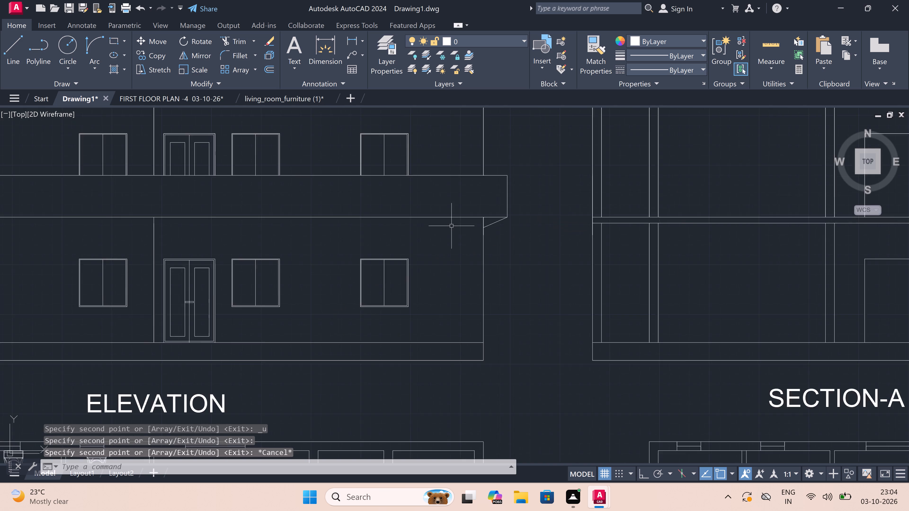
scroll(451, 226, down, 2)
scroll(451, 226, up, 2)
scroll(451, 226, down, 1)
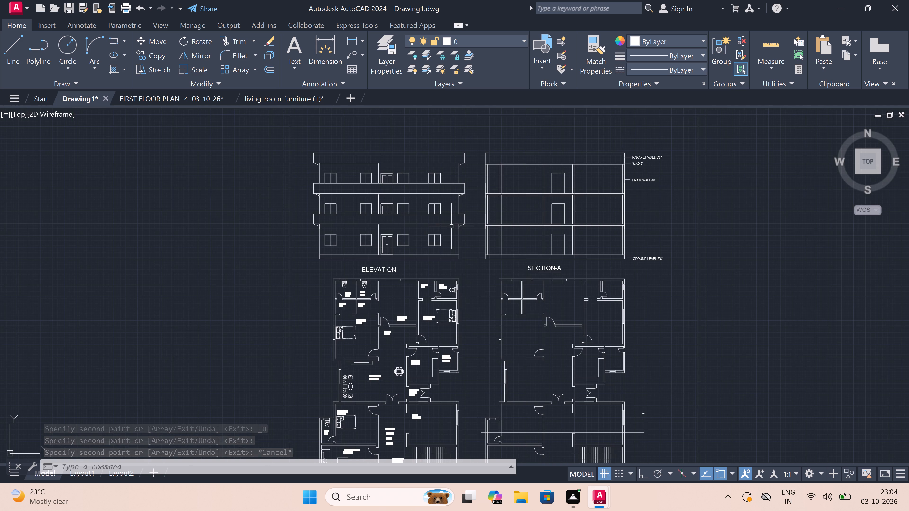
scroll(451, 226, down, 5)
scroll(470, 221, up, 5)
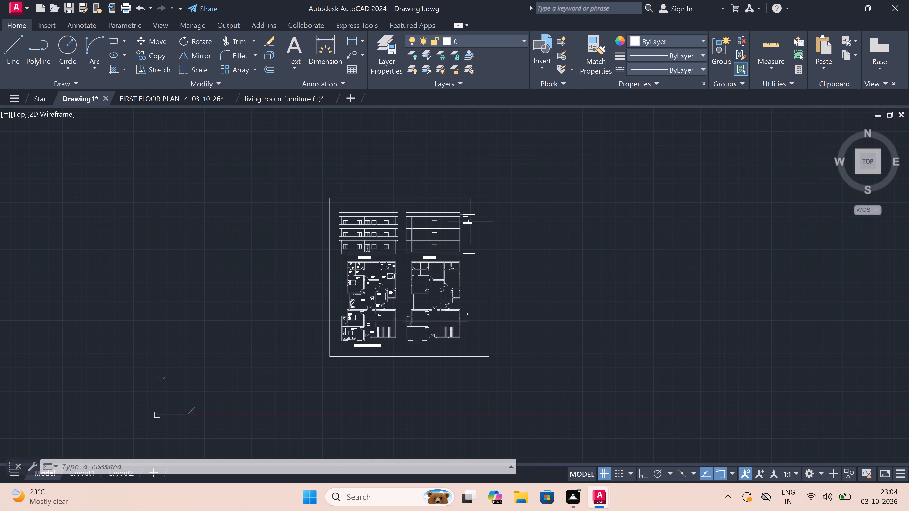
scroll(429, 256, up, 4)
scroll(429, 256, down, 1)
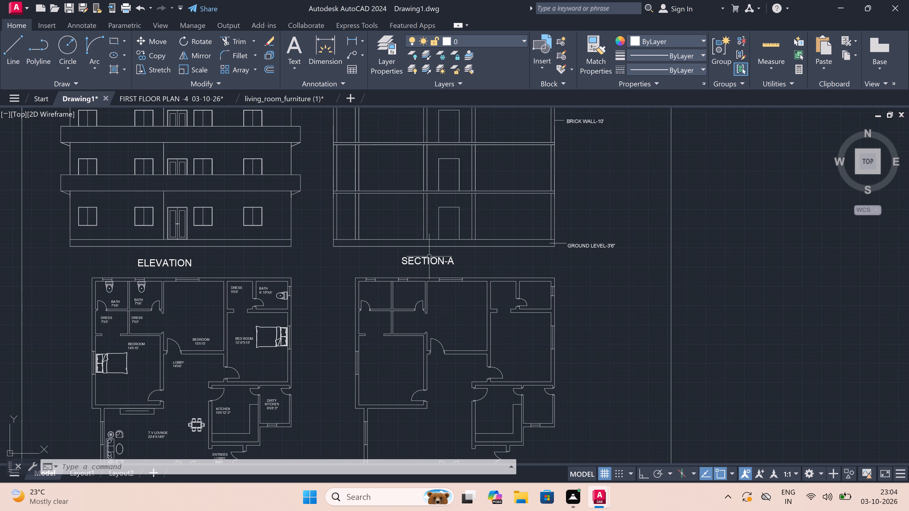
scroll(429, 256, down, 2)
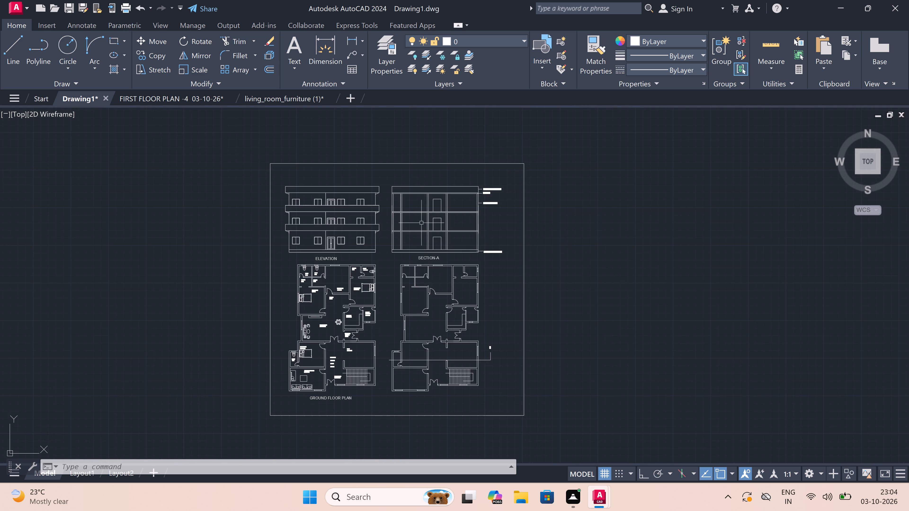
scroll(425, 210, up, 2)
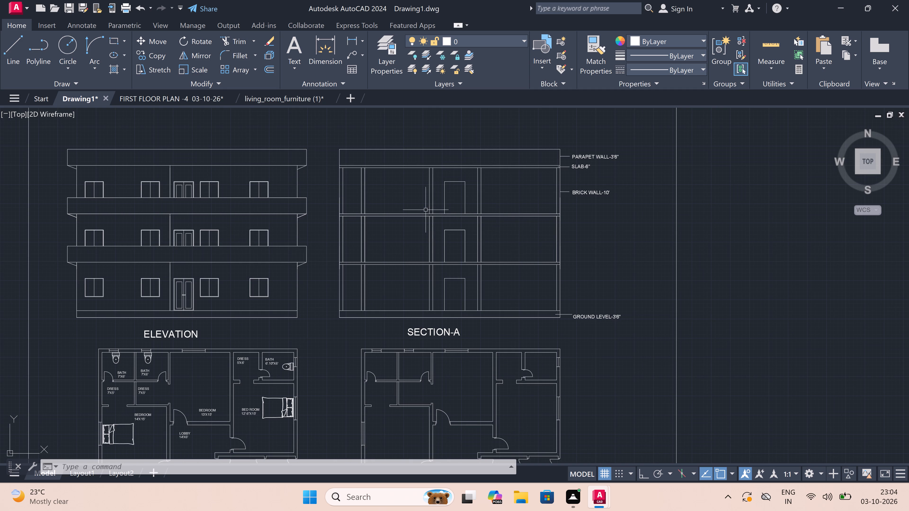
scroll(426, 210, down, 1)
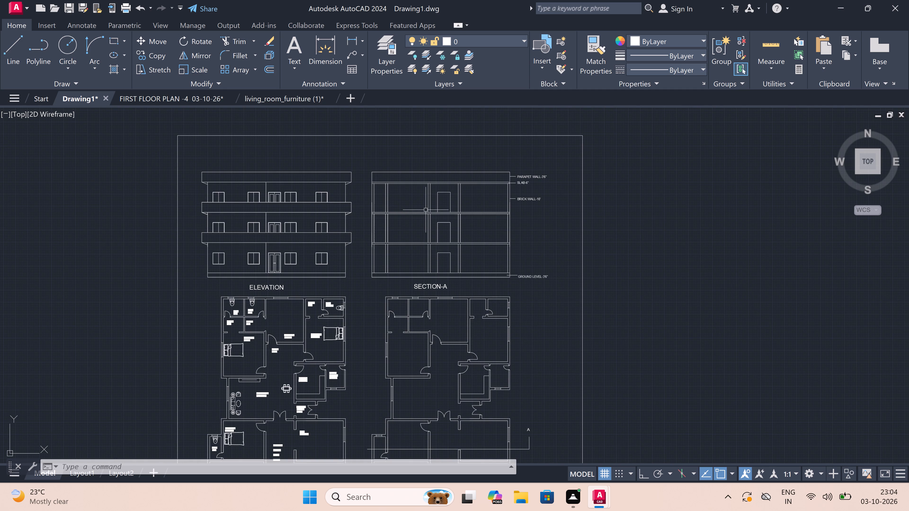
scroll(426, 210, down, 1)
scroll(426, 210, up, 1)
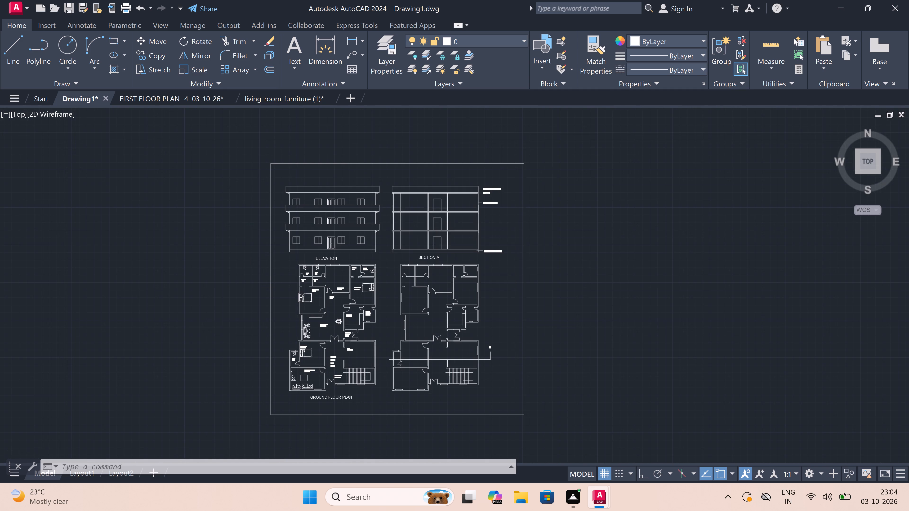
scroll(426, 210, down, 1)
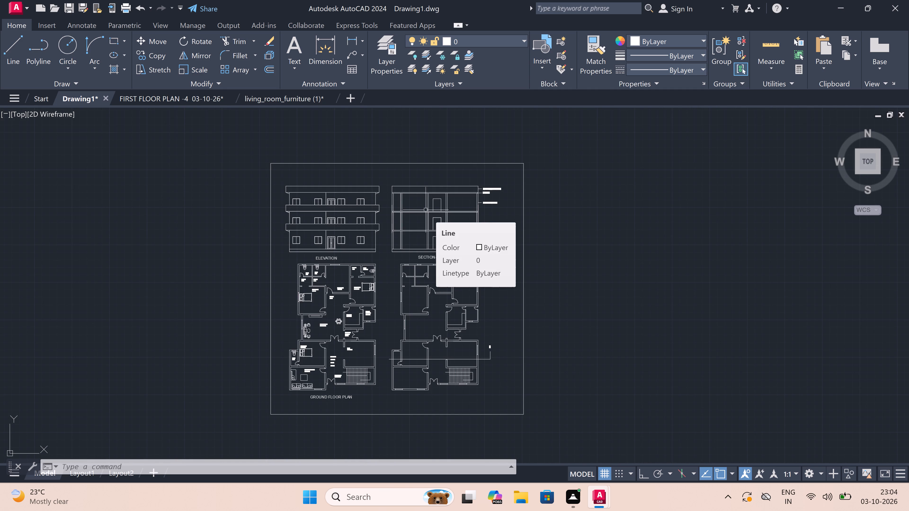
scroll(426, 210, up, 1)
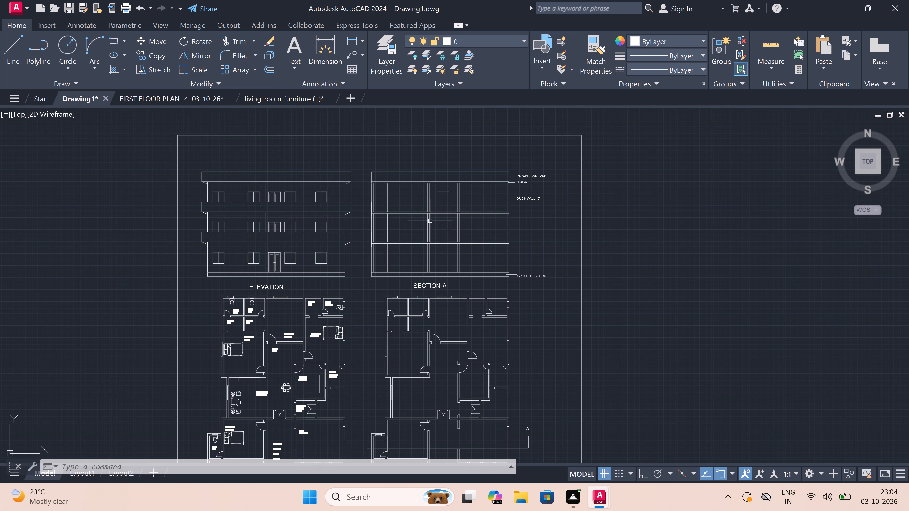
scroll(430, 219, down, 3)
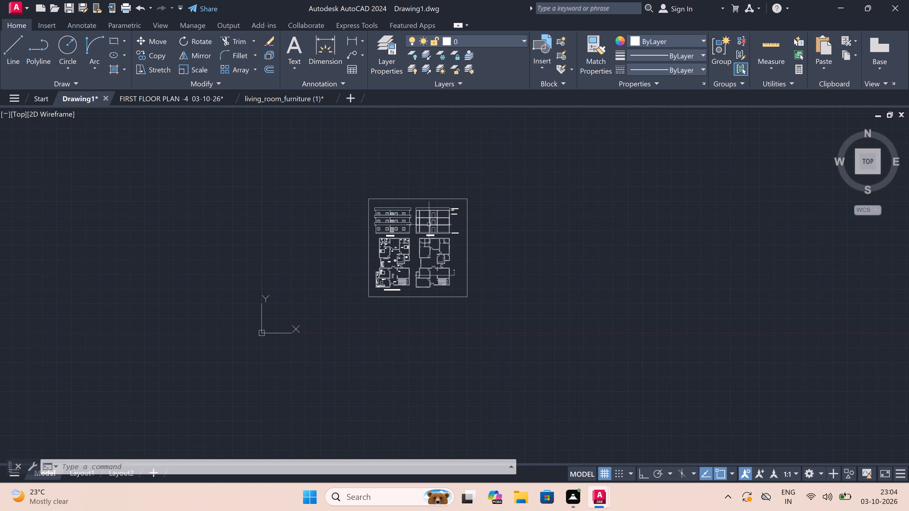
scroll(421, 252, up, 3)
scroll(383, 323, down, 2)
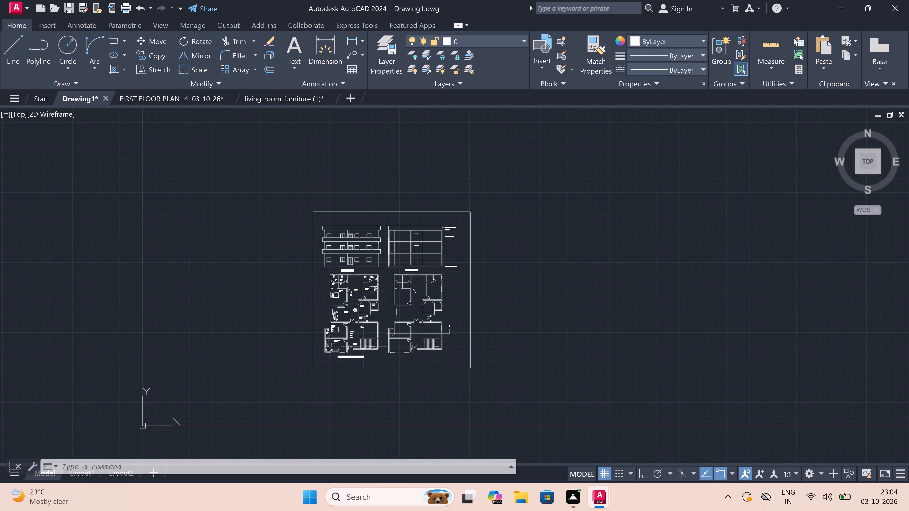
scroll(363, 347, up, 5)
scroll(403, 297, down, 2)
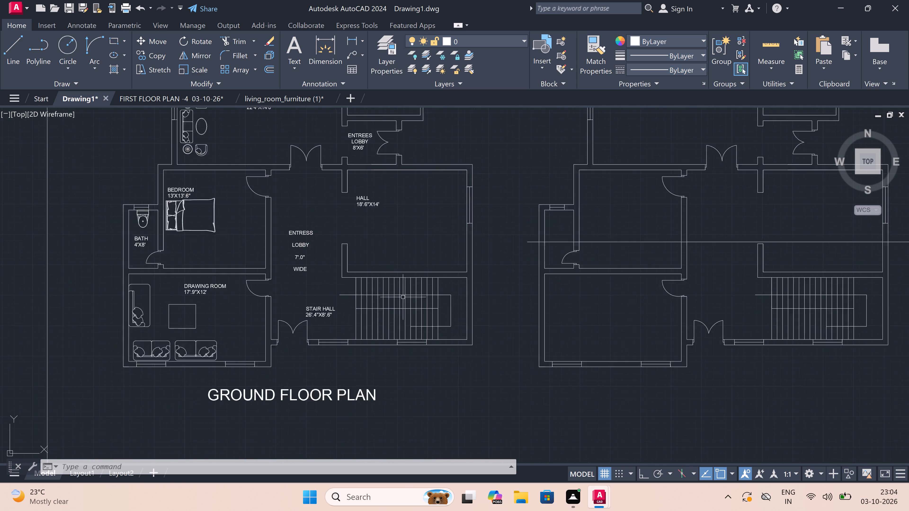
scroll(403, 297, down, 3)
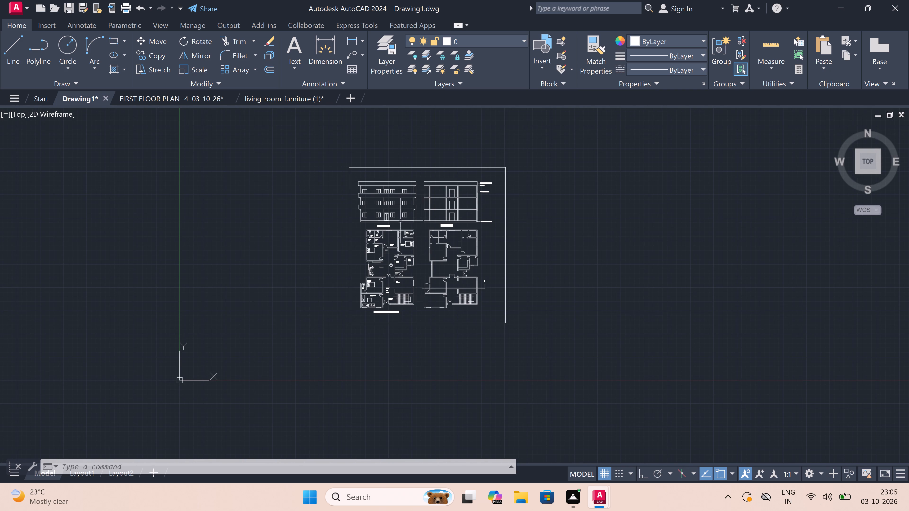
scroll(394, 174, up, 3)
scroll(392, 187, down, 3)
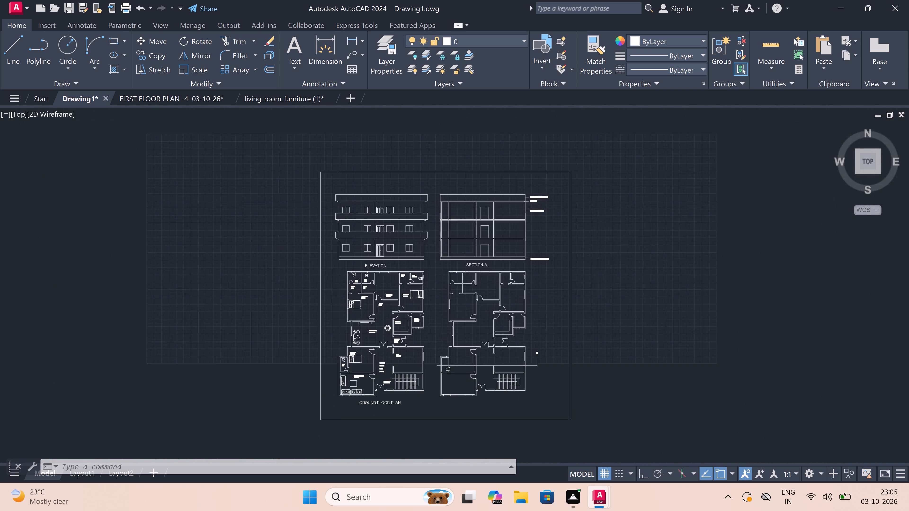
scroll(389, 205, up, 3)
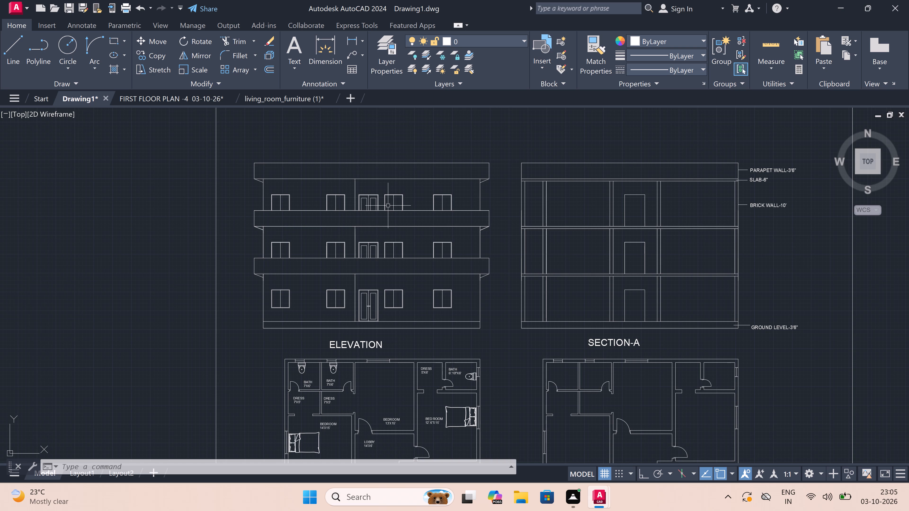
scroll(388, 206, up, 1)
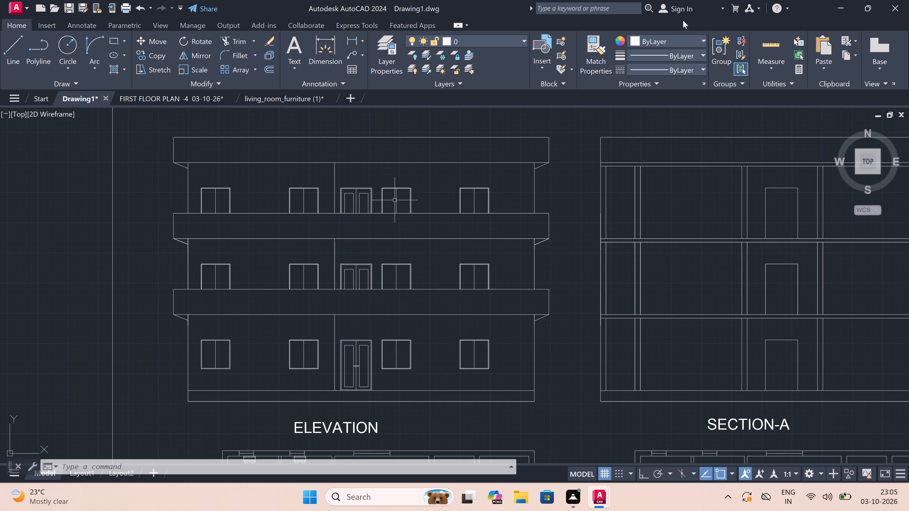
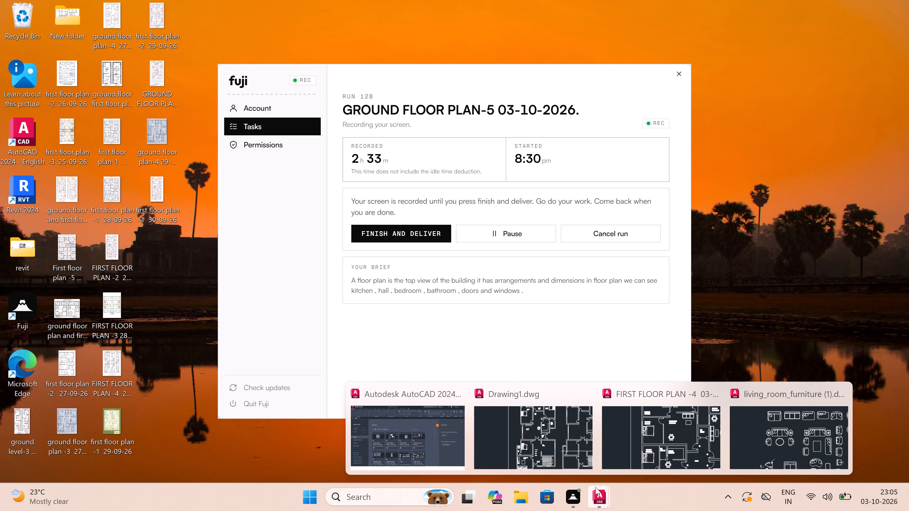
Switch to Drawing1 in AutoCAD and examine the whole sheet: elevation, Section-A and both floor plans within the outer frame.
click(553, 434)
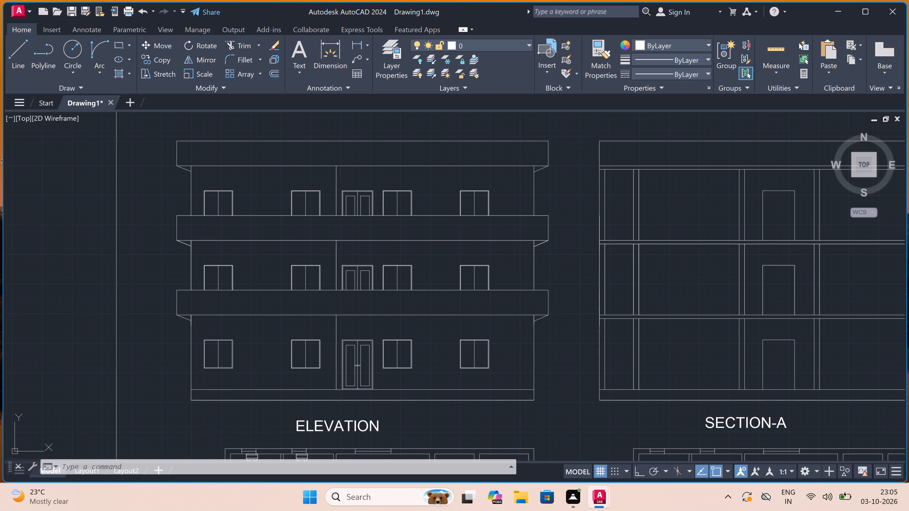
scroll(471, 261, down, 5)
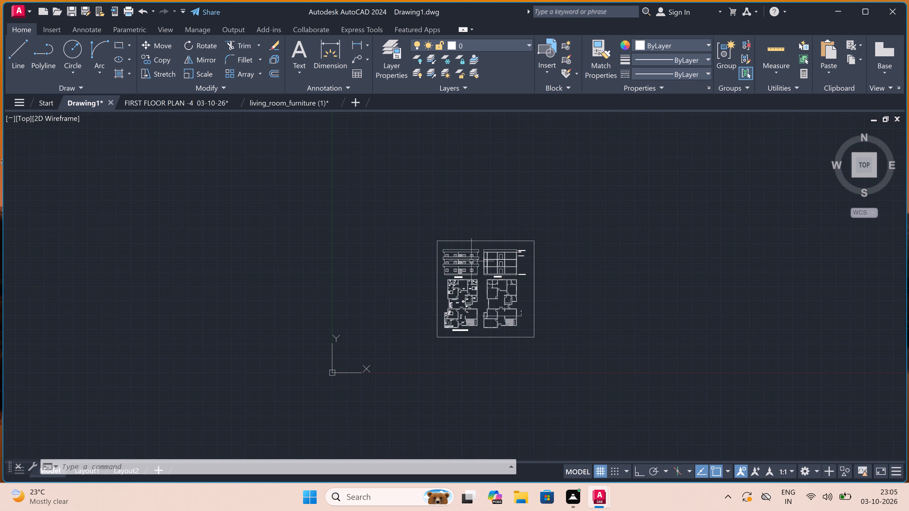
scroll(471, 261, down, 1)
scroll(471, 261, up, 4)
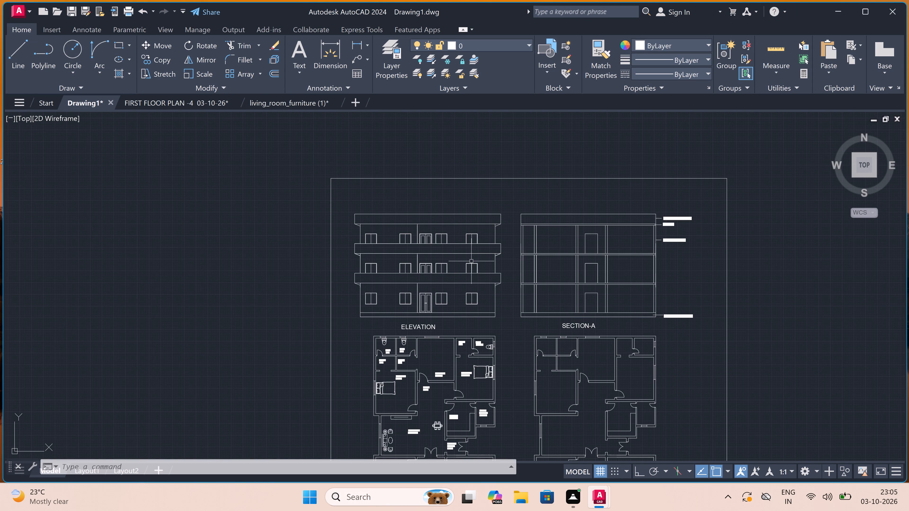
scroll(471, 261, down, 3)
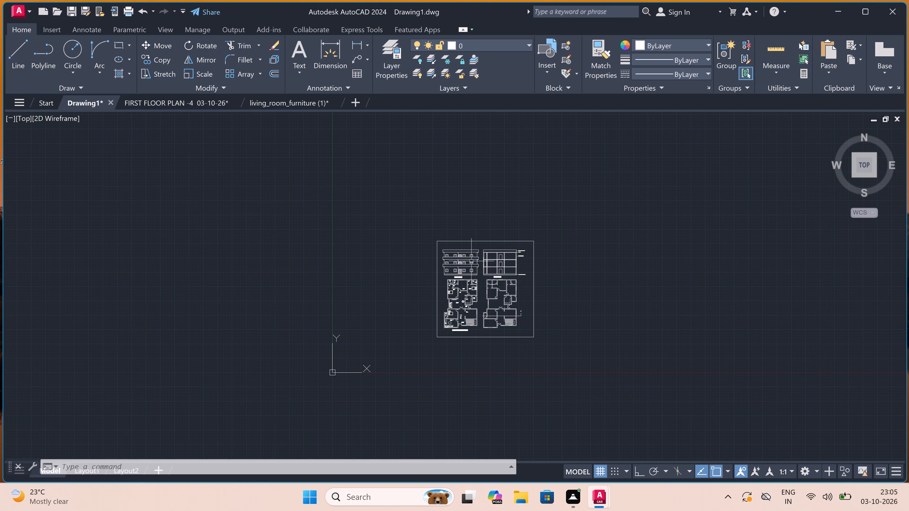
scroll(471, 261, up, 5)
scroll(471, 261, down, 5)
scroll(472, 261, up, 4)
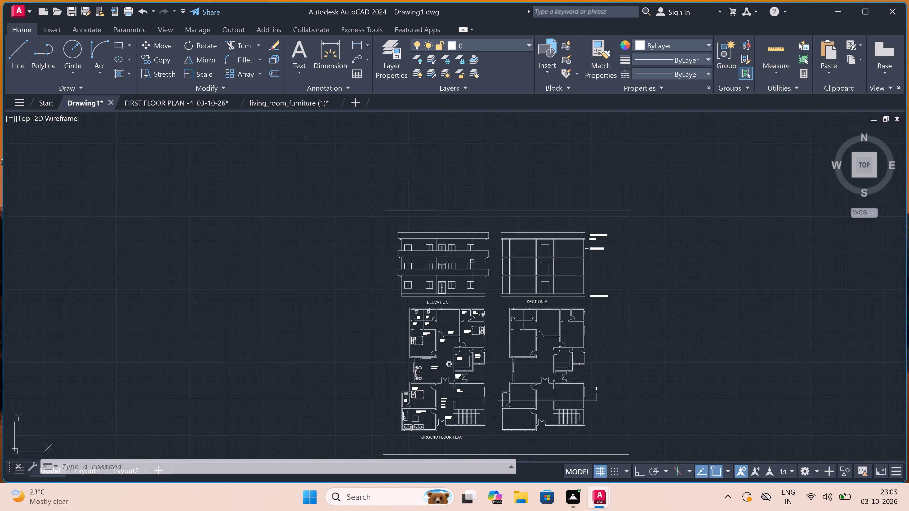
scroll(472, 261, down, 3)
scroll(508, 263, up, 2)
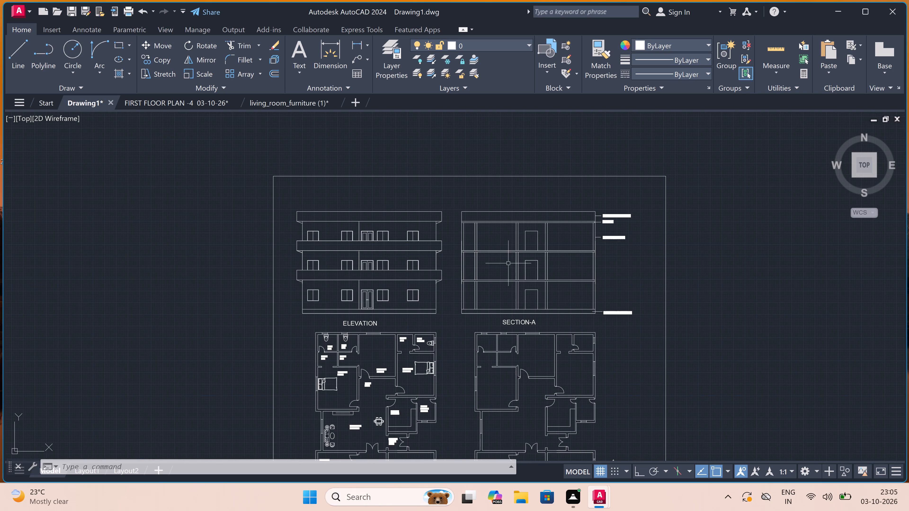
scroll(530, 255, down, 3)
scroll(574, 284, up, 2)
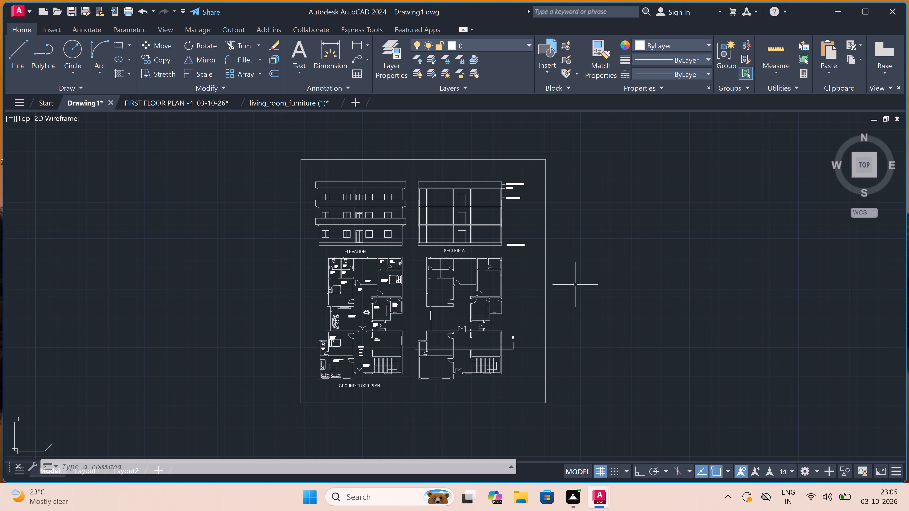
Start a single-sheet plot with the DWG To PDF.pc3 plotter and ISO A4 (297.00 x 210.00 MM) paper.
key(ctrl+p)
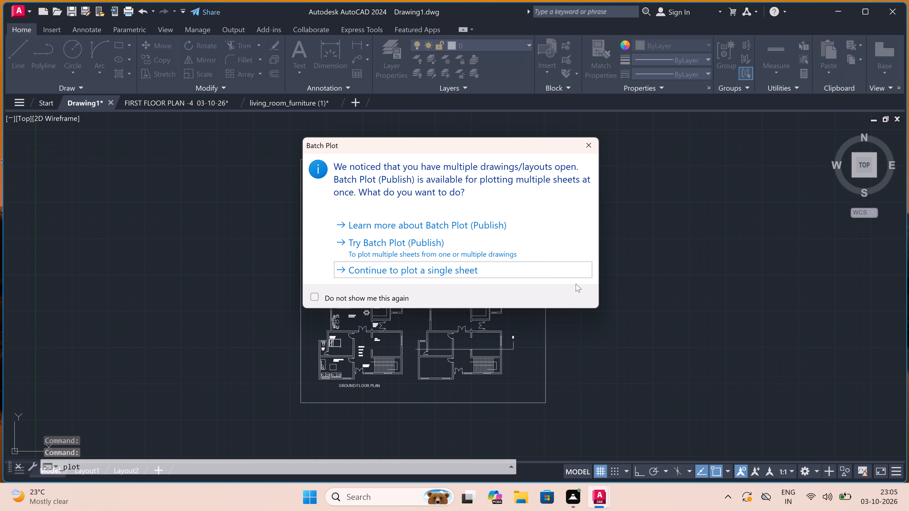
key(Escape)
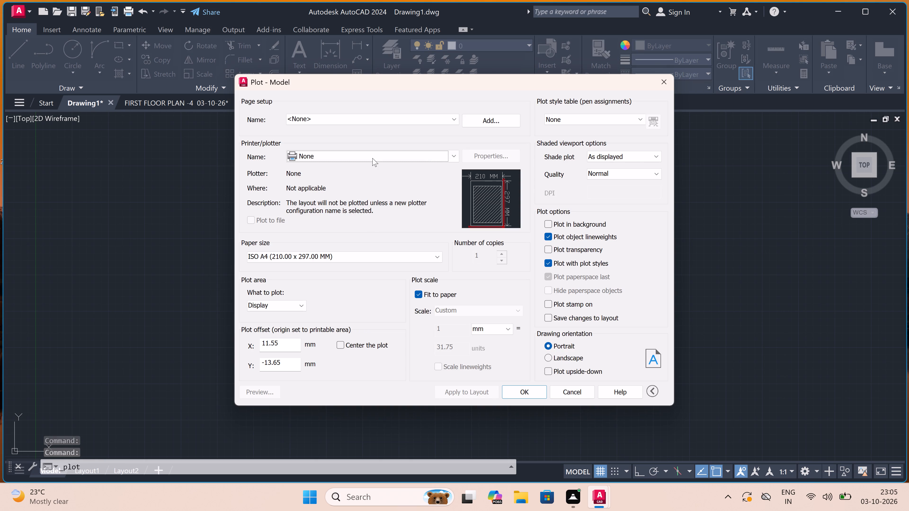
double_click(373, 154)
double_click(368, 157)
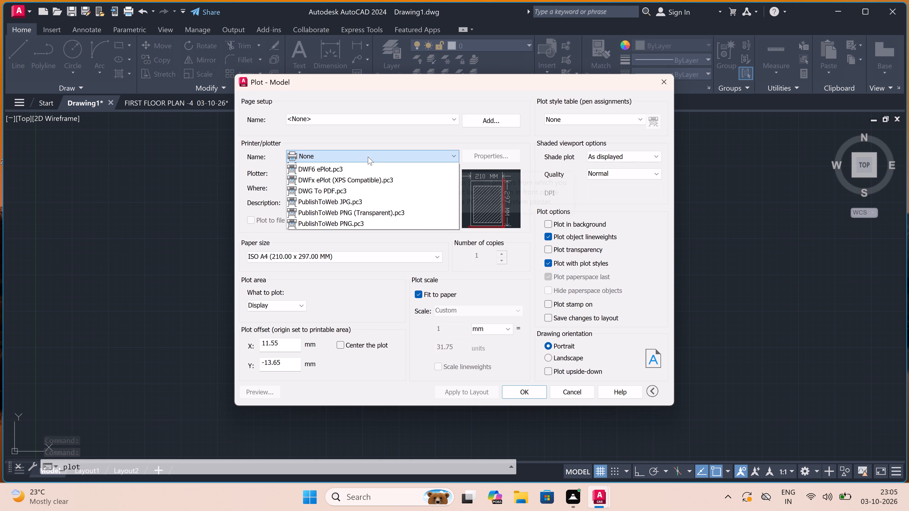
click(377, 152)
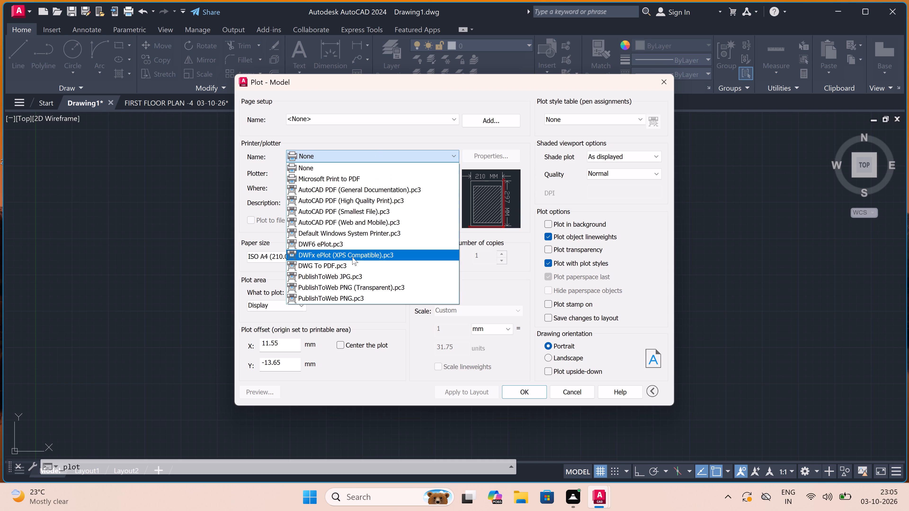
double_click(346, 263)
triple_click(342, 256)
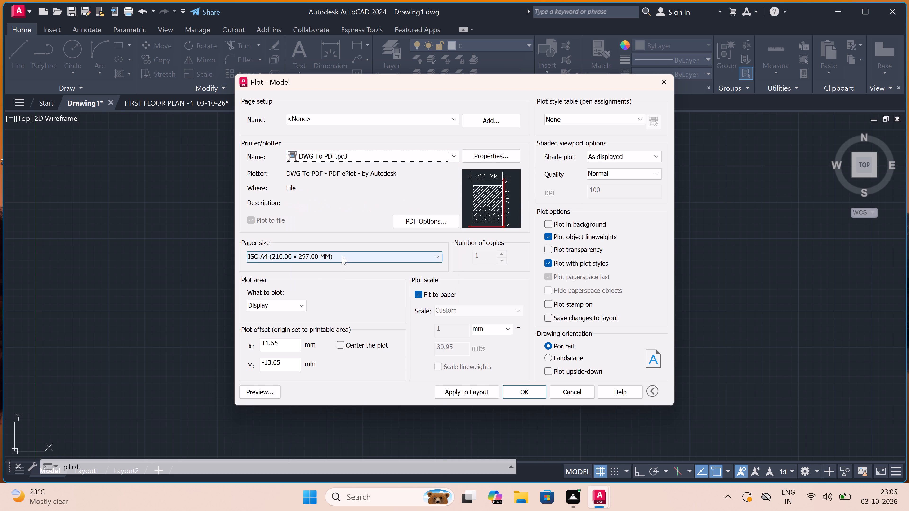
double_click(312, 273)
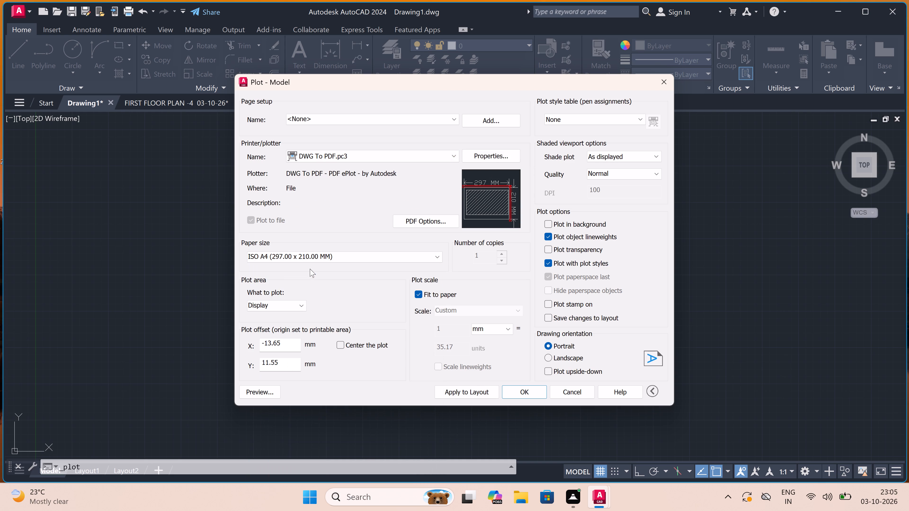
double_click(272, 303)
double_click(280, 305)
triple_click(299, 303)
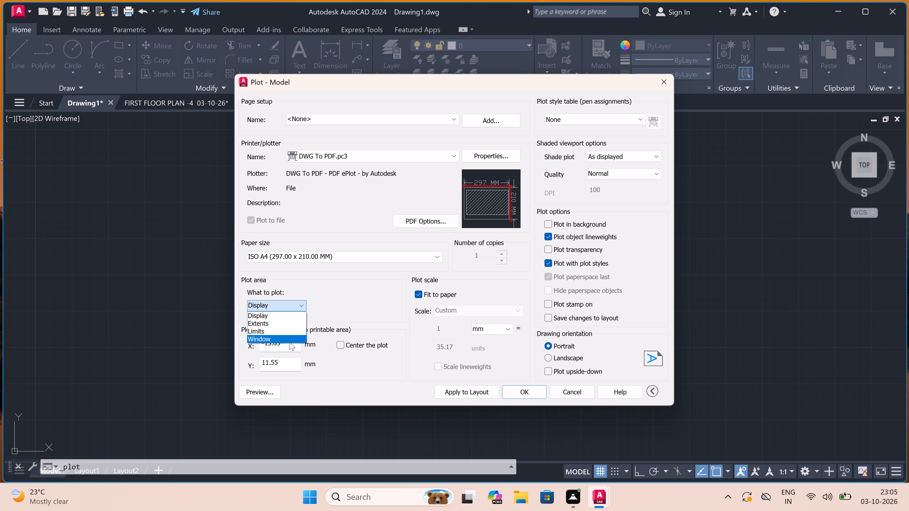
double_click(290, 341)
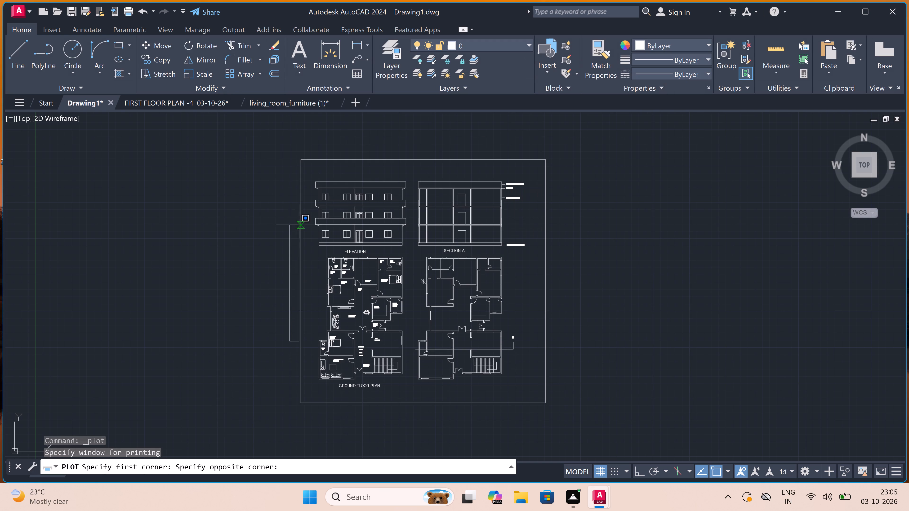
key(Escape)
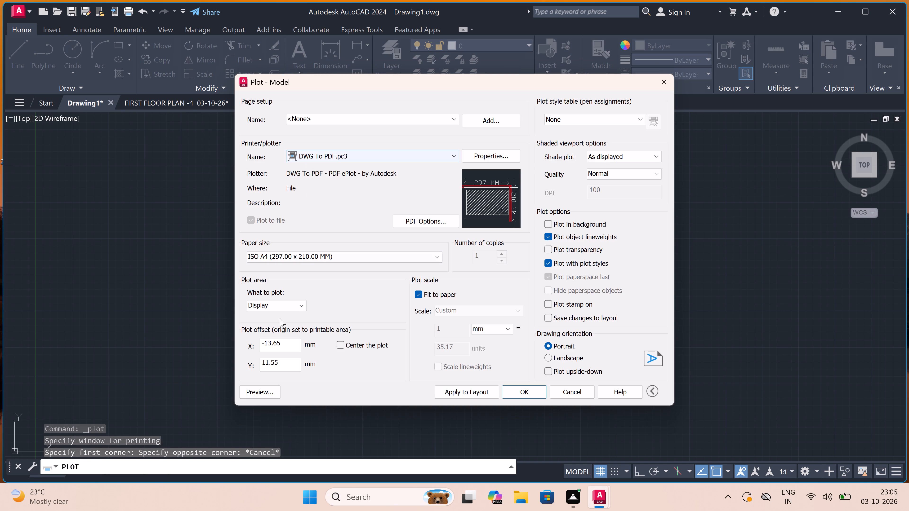
Set the plot area to a window spanning opposite corners of the sheet's outer frame.
click(281, 300)
click(269, 340)
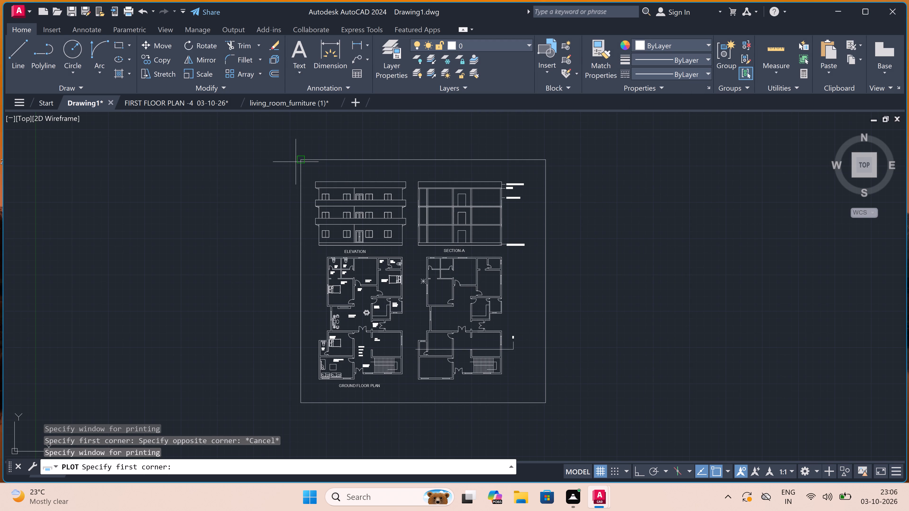
double_click(302, 160)
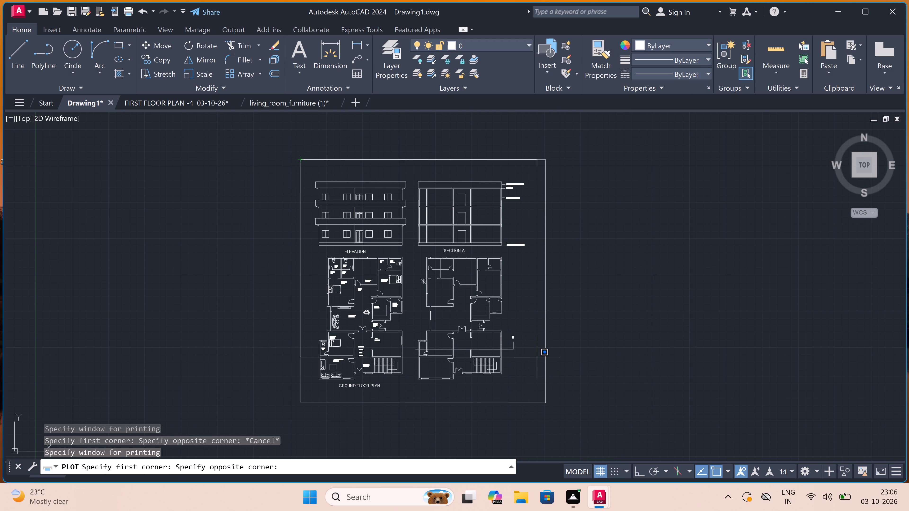
click(544, 402)
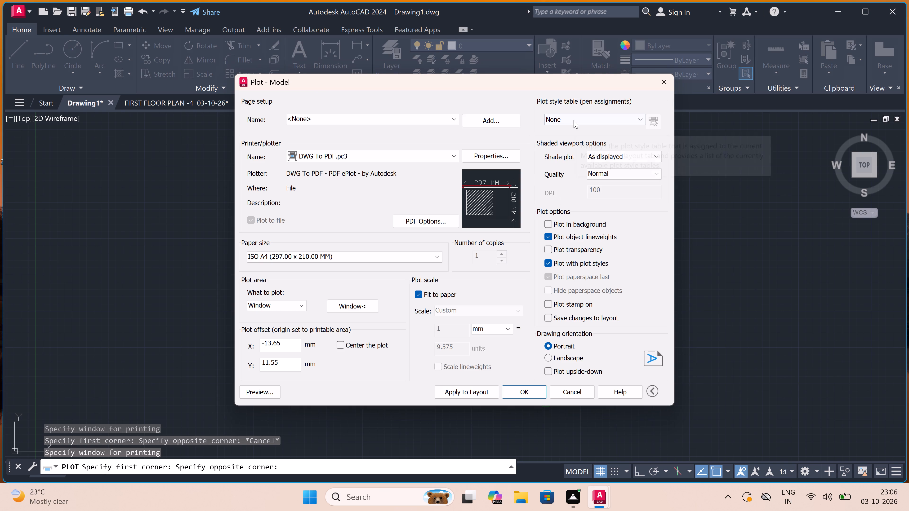
Assign the acad.ctb plot style table and apply it to all layouts.
double_click(574, 120)
click(569, 118)
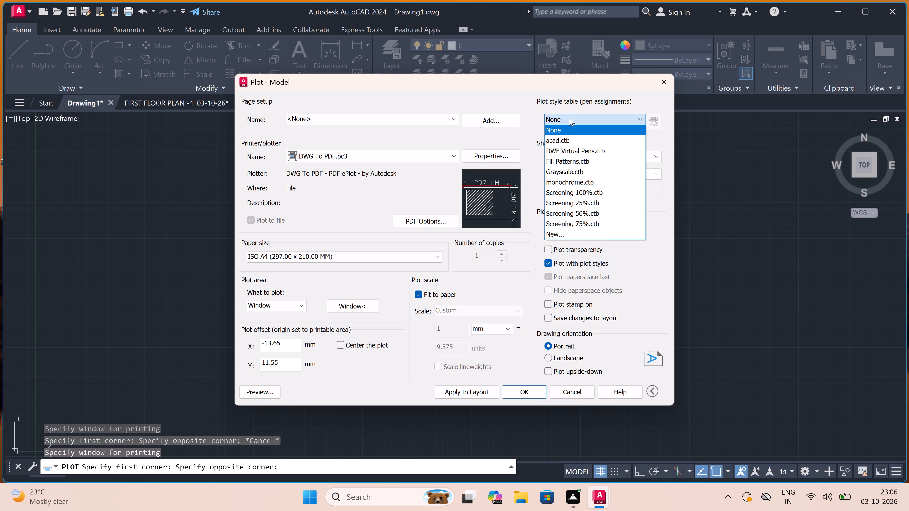
double_click(565, 137)
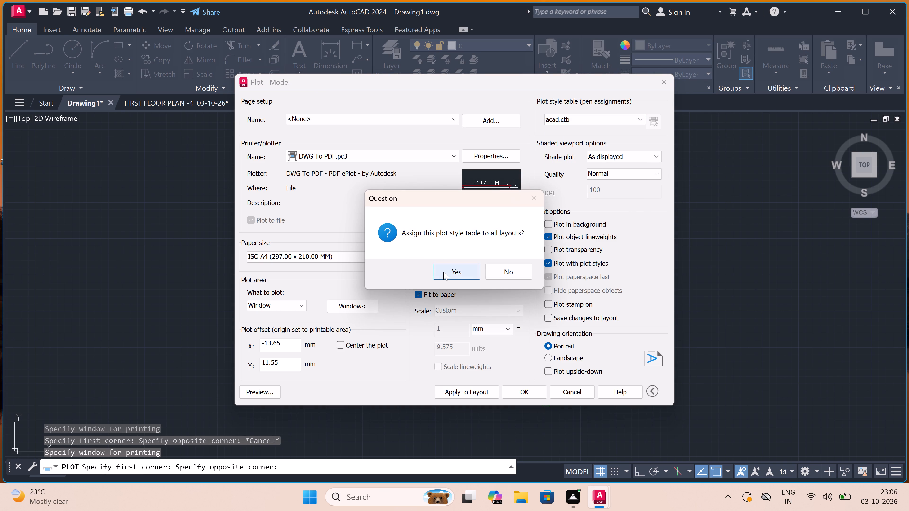
click(443, 272)
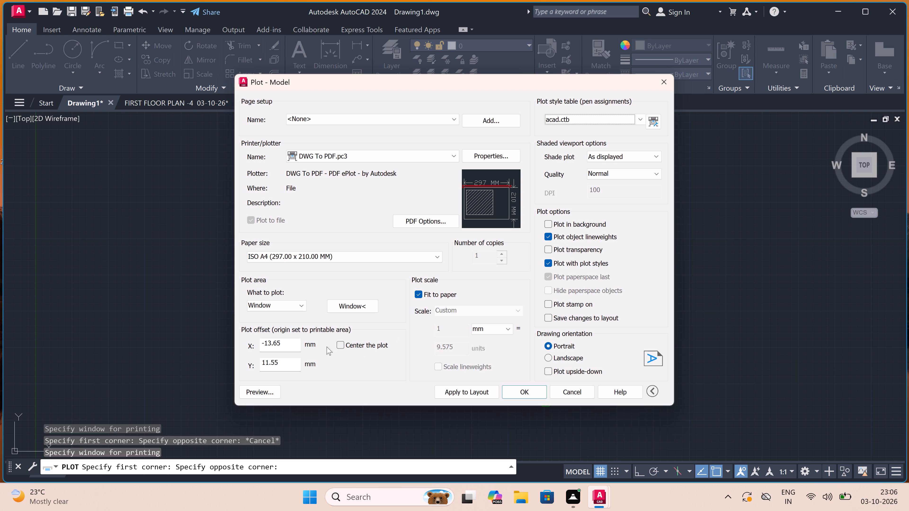
Set the plot offset to the centred position, X 0.00 and Y 56.08 mm, and apply the settings to the layout.
double_click(337, 343)
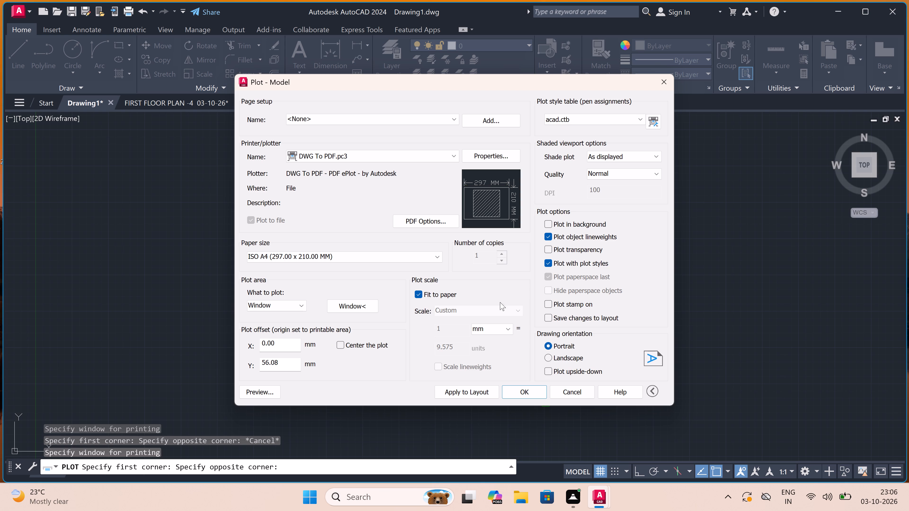
double_click(456, 395)
Plot the sheet to a PDF named "GROUND FLOOR PLAN -4 03-10-26" in the Documents folder.
click(516, 391)
click(517, 391)
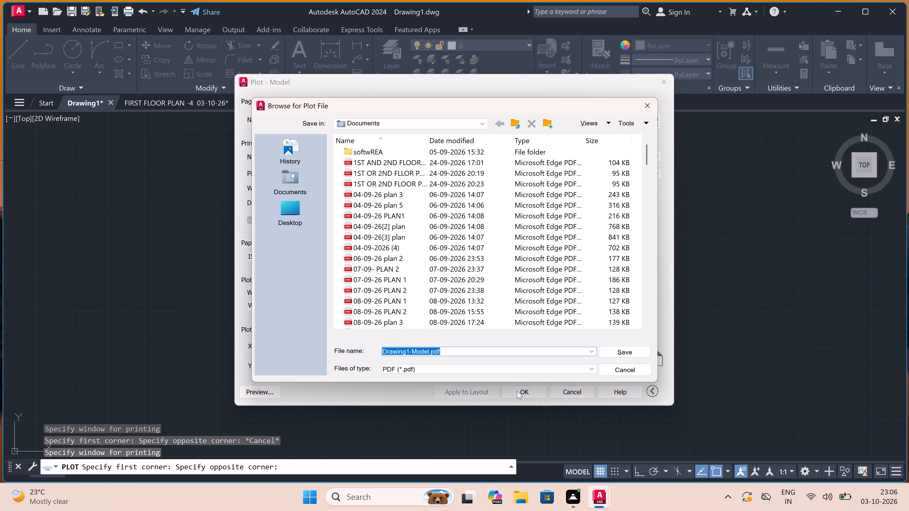
key(BackSpace)
text(GROUND FLLO)
key(BackSpace)
key(BackSpace)
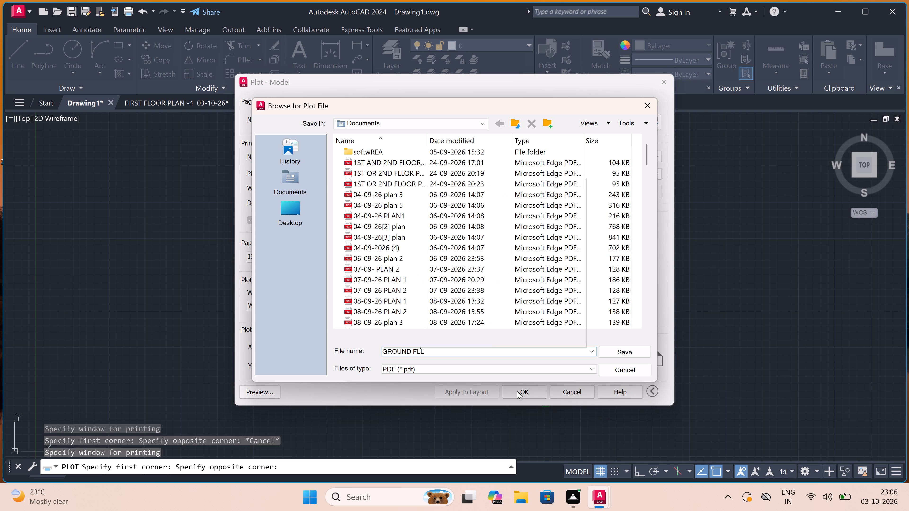
text(OOR P)
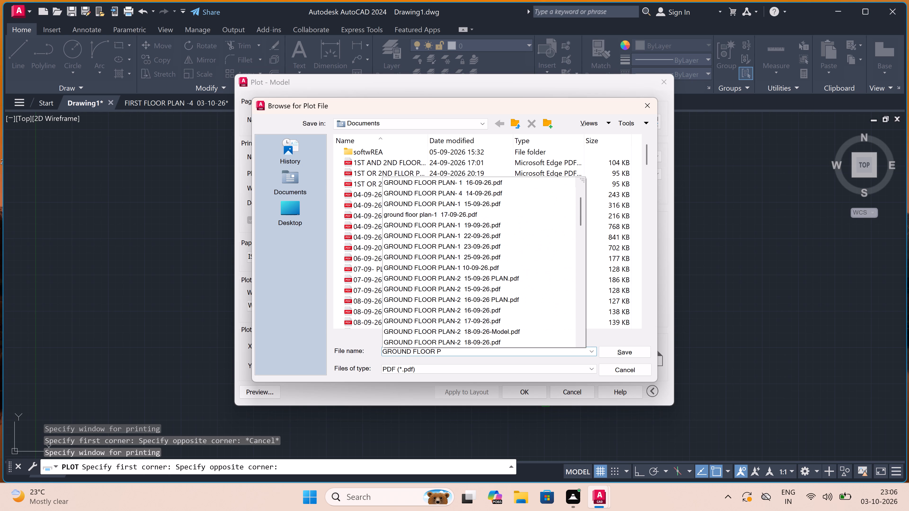
key(l)
text(AN -)
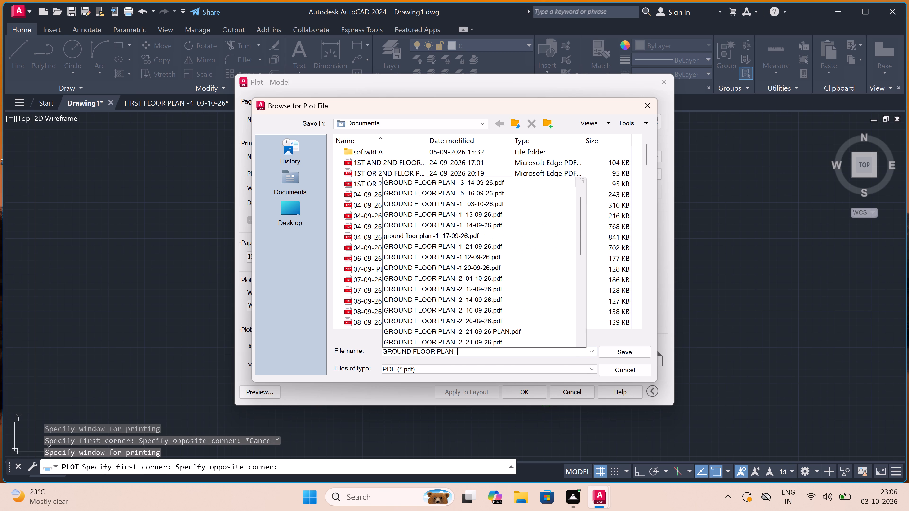
text(4)
key(space)
key(space)
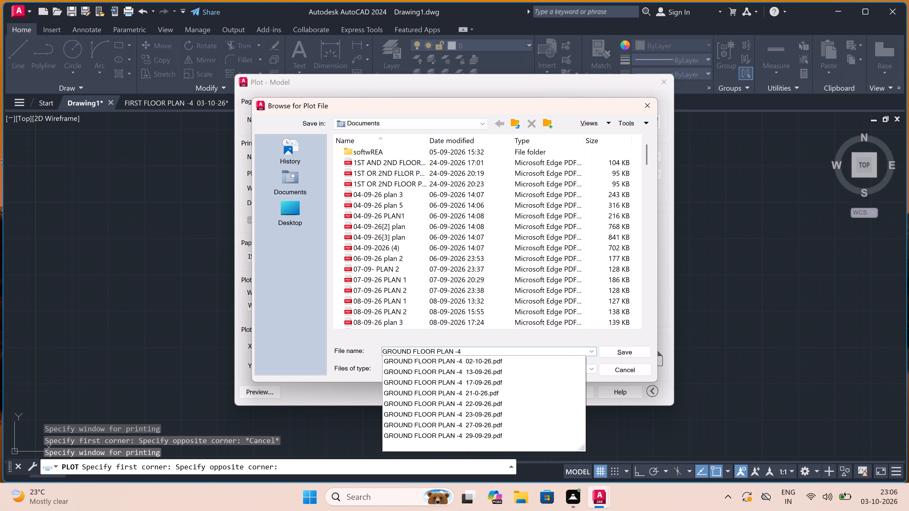
key(0)
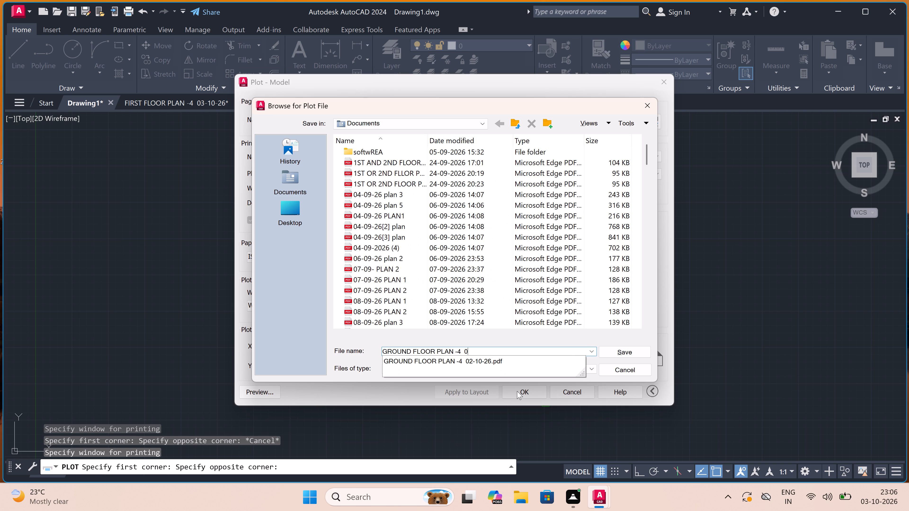
text(3-0)
key(BackSpace)
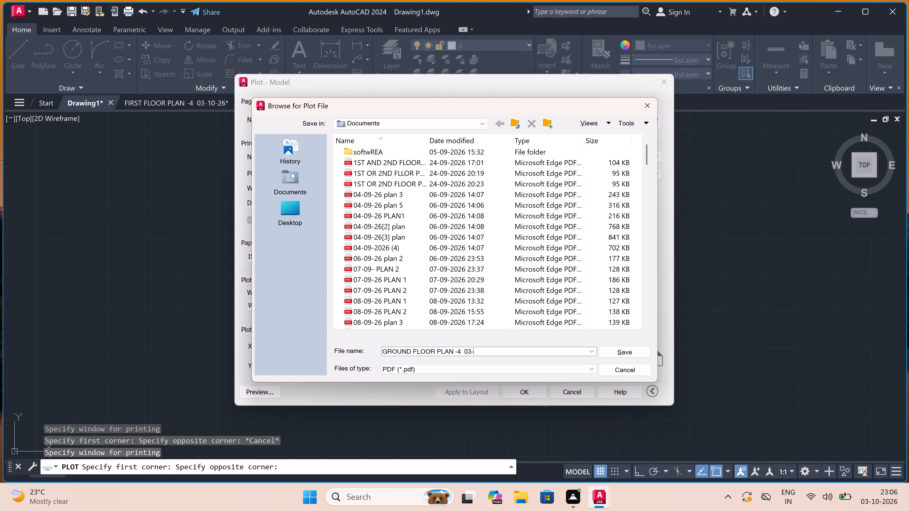
text(10-26)
scroll(383, 369, down, 1)
click(626, 352)
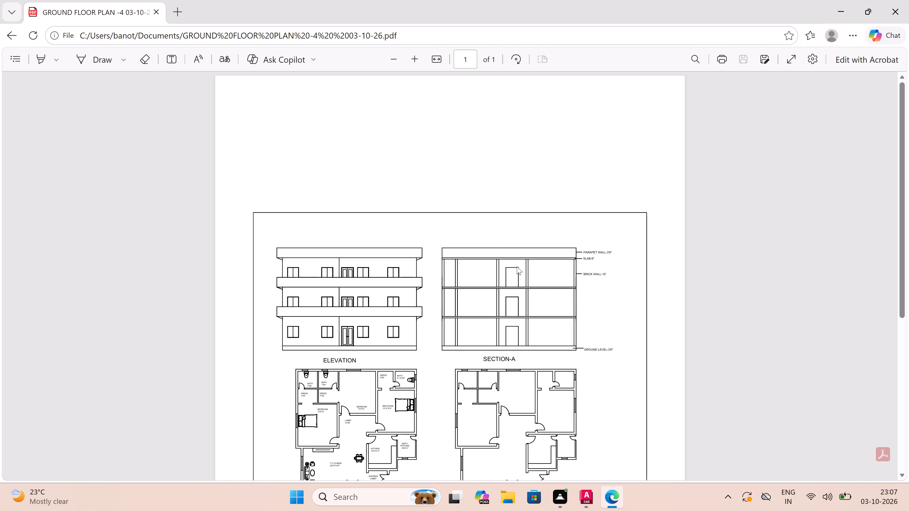
Review the plotted PDF page from the elevation and section down to the floor plans, and close the PDF viewer.
scroll(491, 246, down, 3)
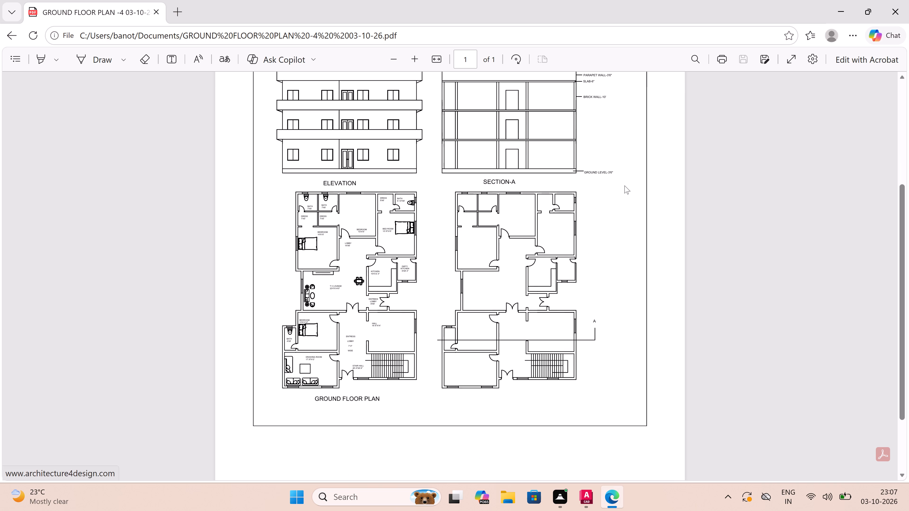
scroll(485, 228, up, 4)
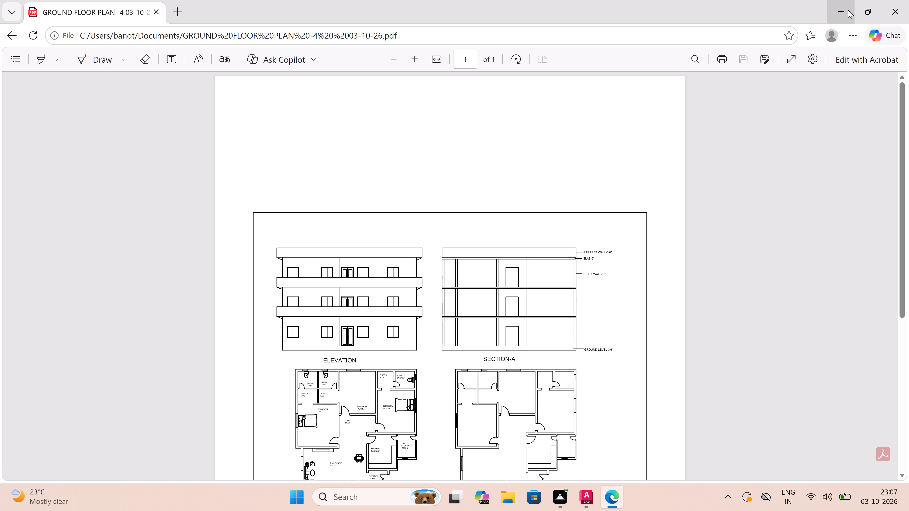
scroll(536, 194, down, 4)
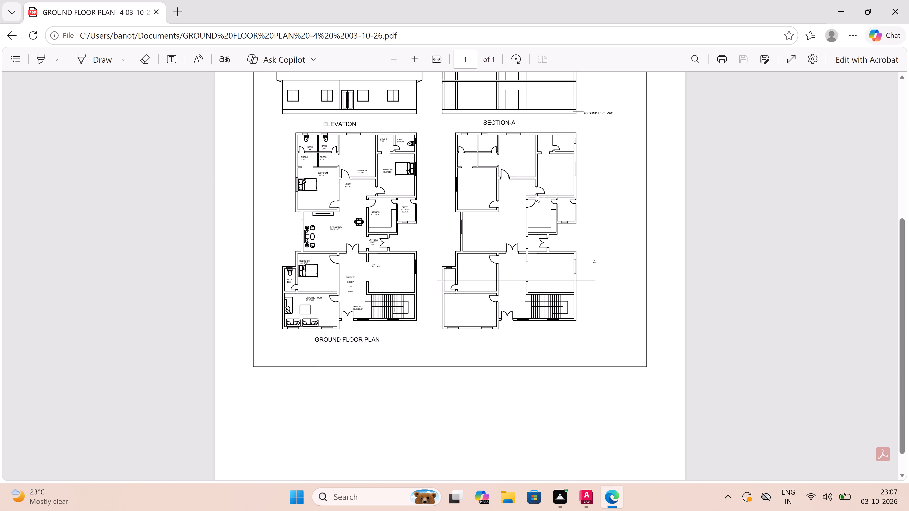
scroll(536, 194, up, 2)
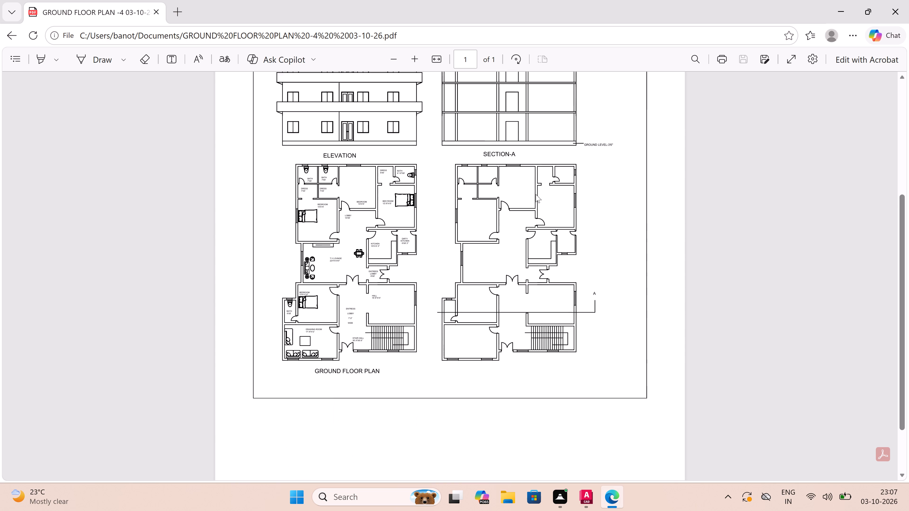
scroll(536, 194, up, 2)
double_click(905, 18)
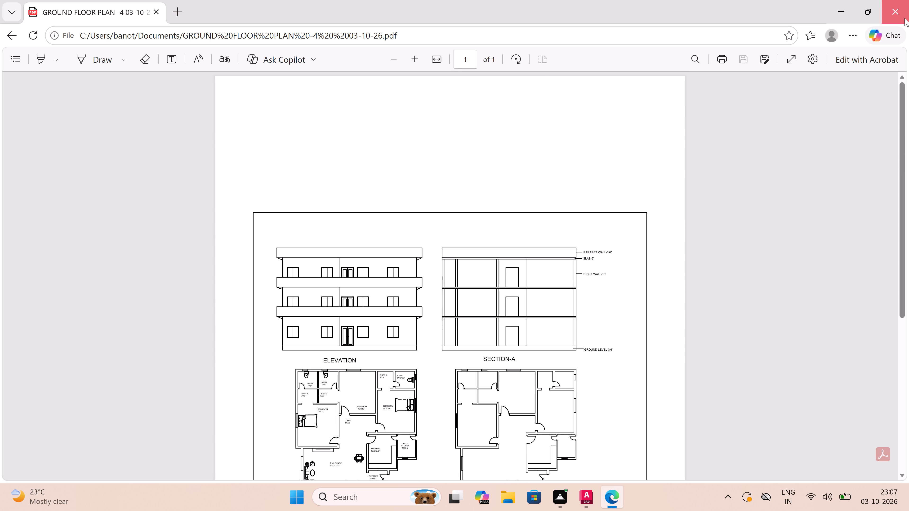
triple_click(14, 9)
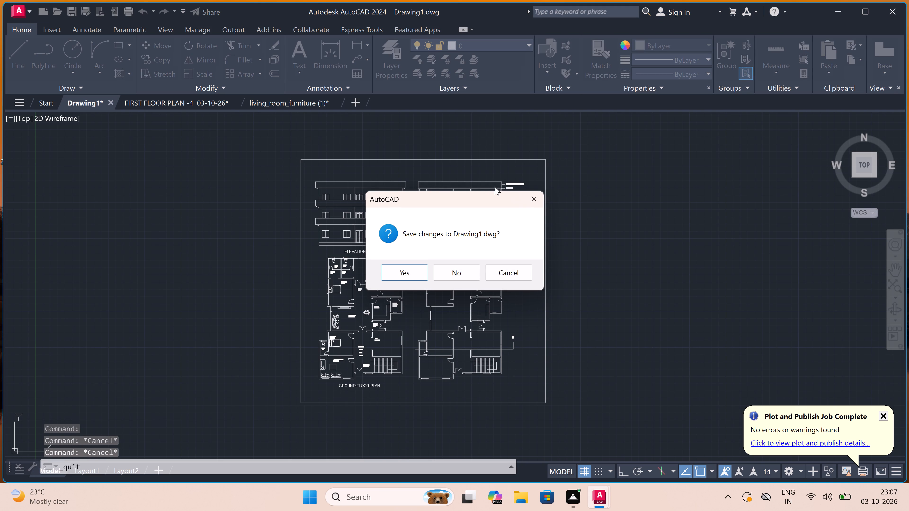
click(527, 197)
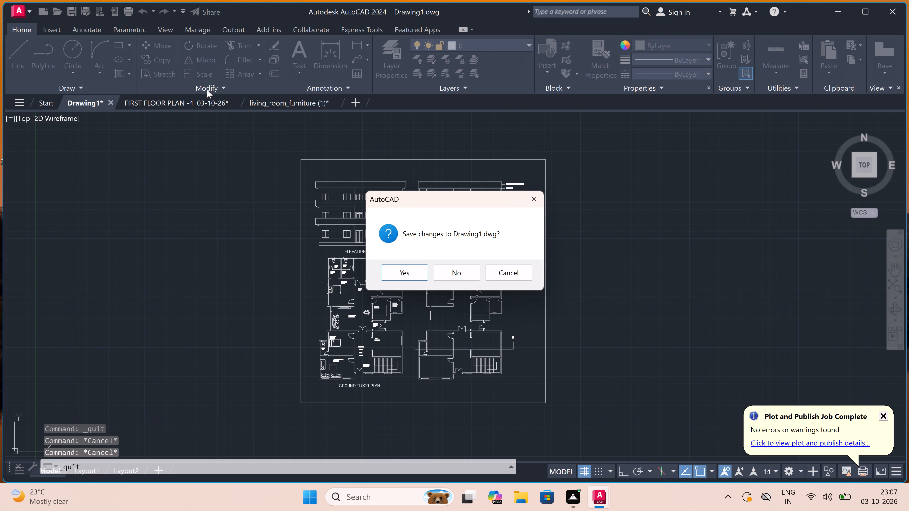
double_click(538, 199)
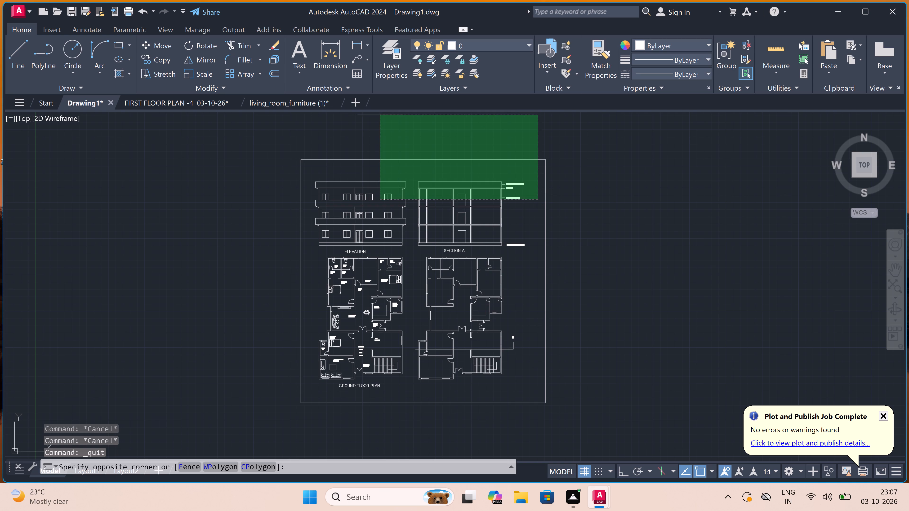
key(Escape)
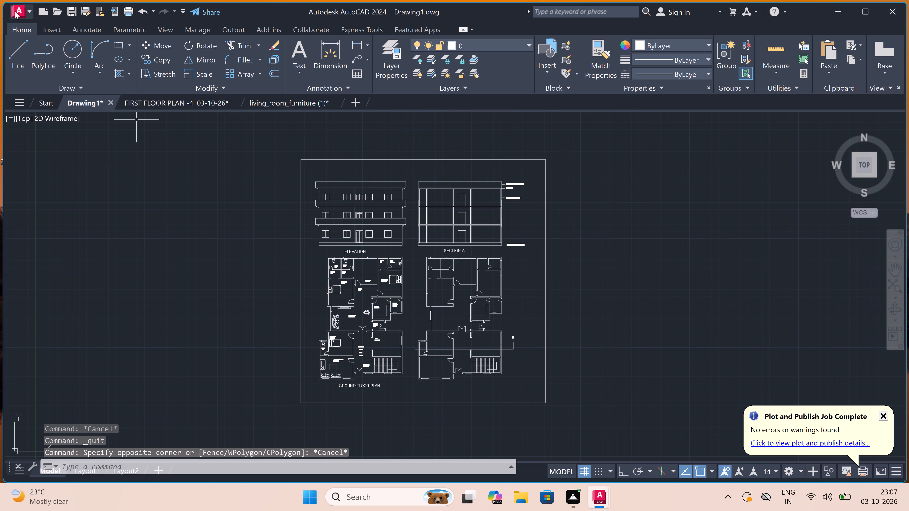
Save the drawing in Downloads as an AutoCAD 2018 file named "GROUND FLOOR PLAN -4 03-10-26".
click(15, 11)
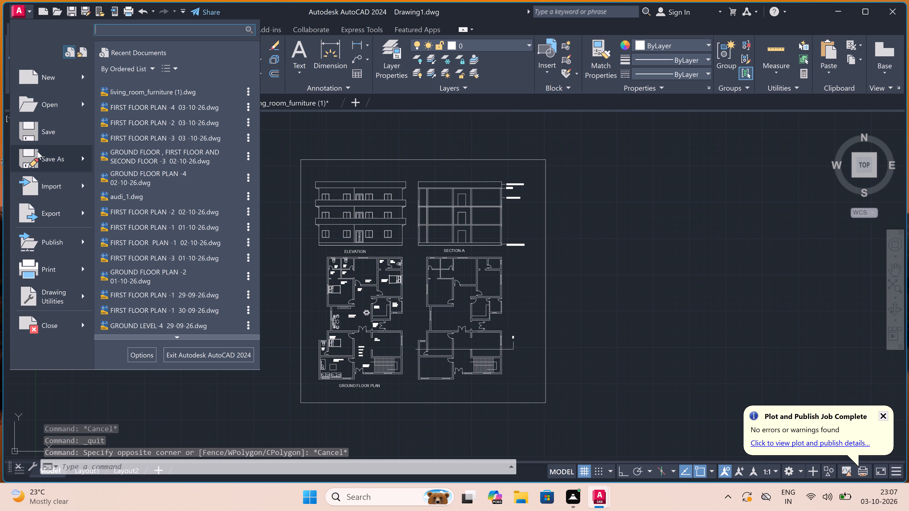
click(38, 159)
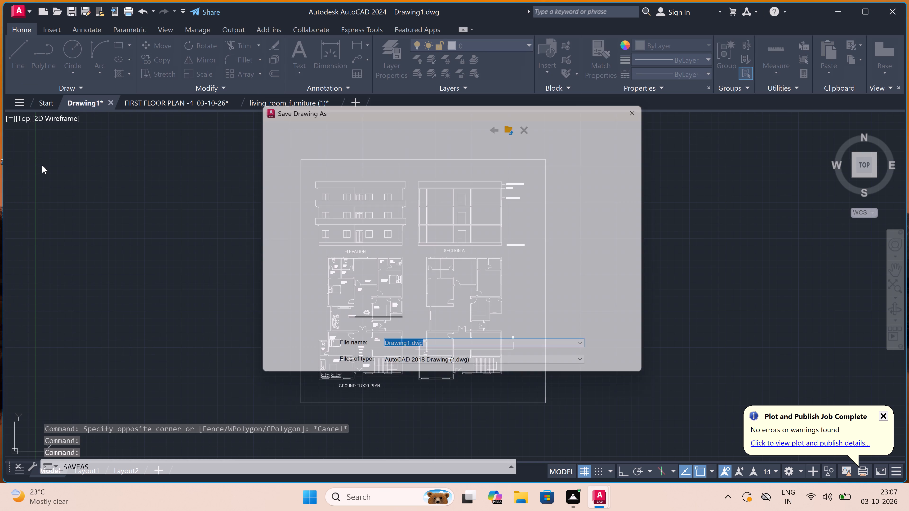
key(BackSpace)
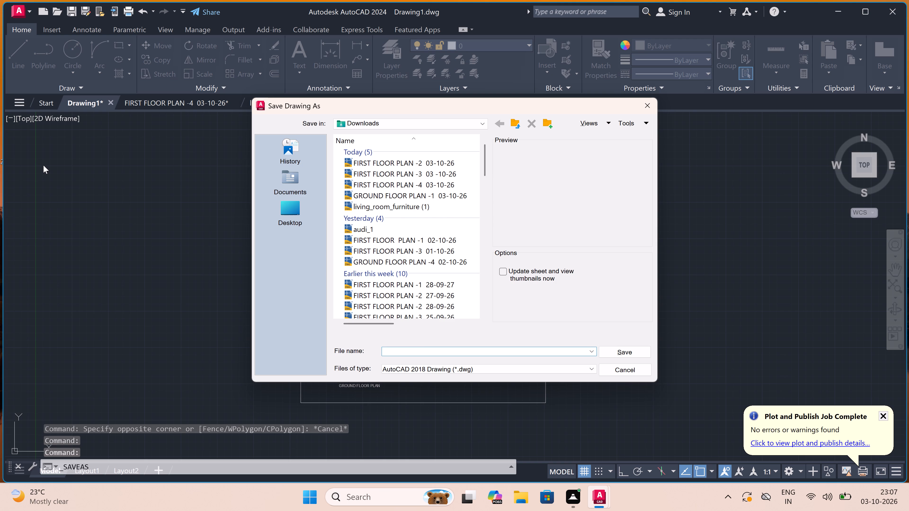
text(GROUND FLOOR PLAN -)
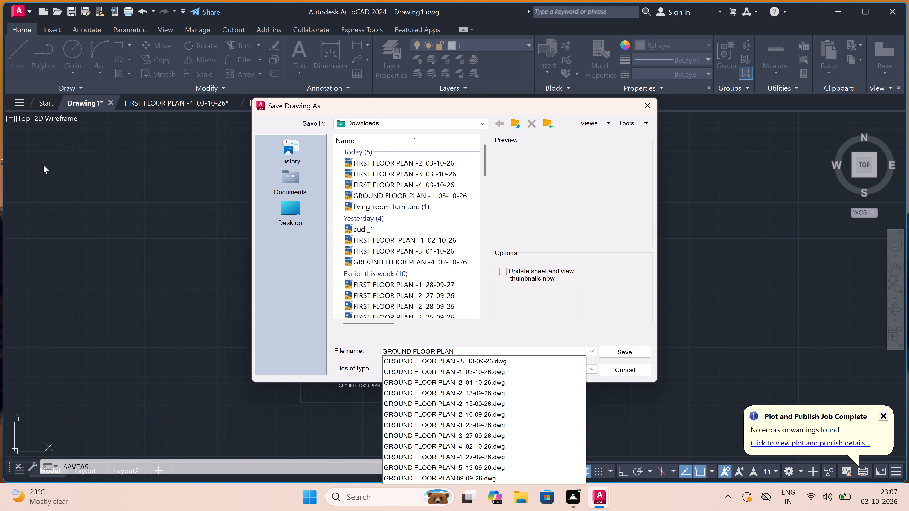
text(4)
key(space)
key(space)
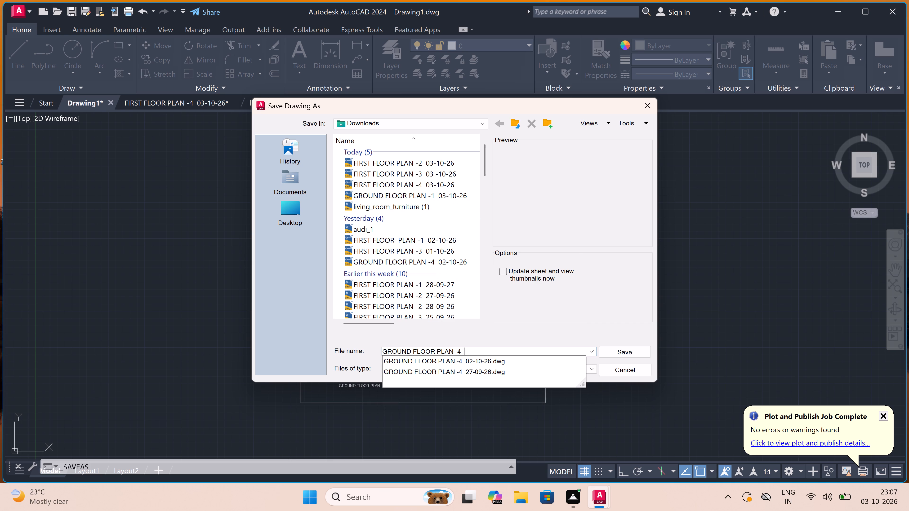
key(space)
text(0)
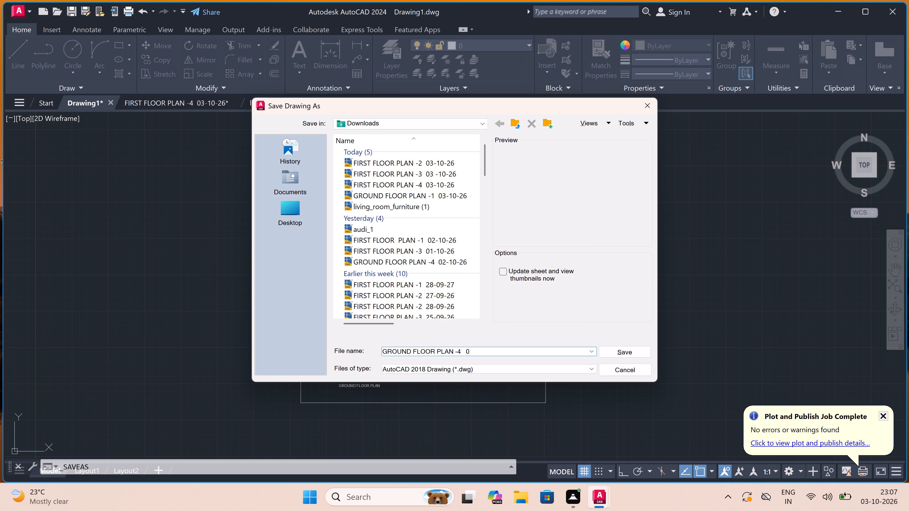
text(3-)
text(10-)
text(26)
click(619, 350)
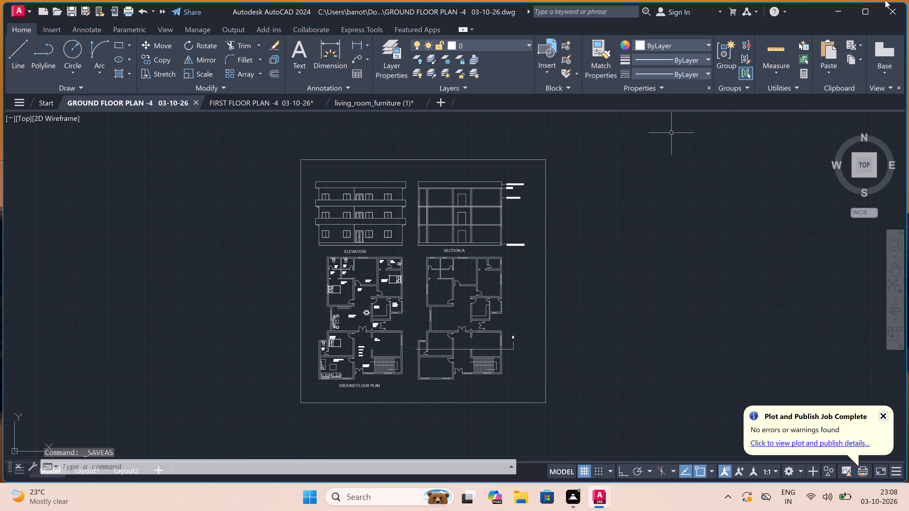
Exit AutoCAD, saving the changes to the open FIRST FLOOR PLAN -4 03-10-26 and living_room_furniture (1) drawings.
double_click(897, 9)
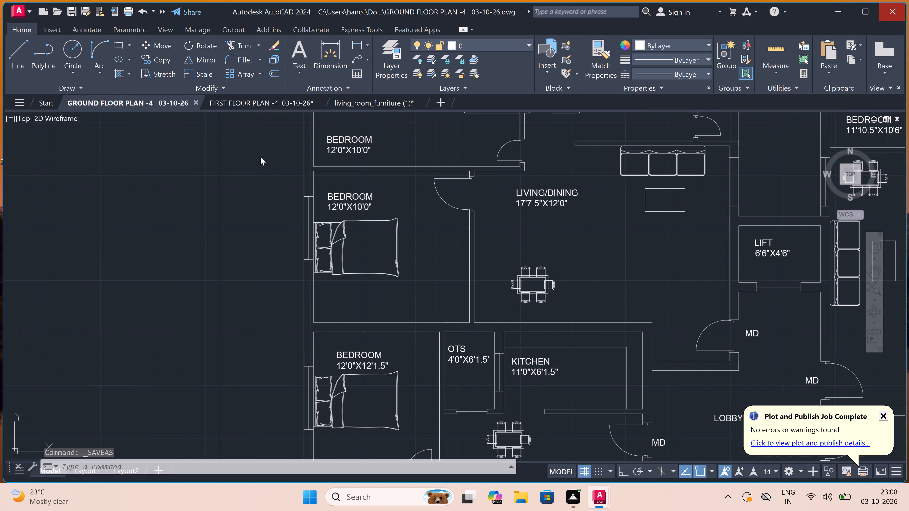
click(437, 270)
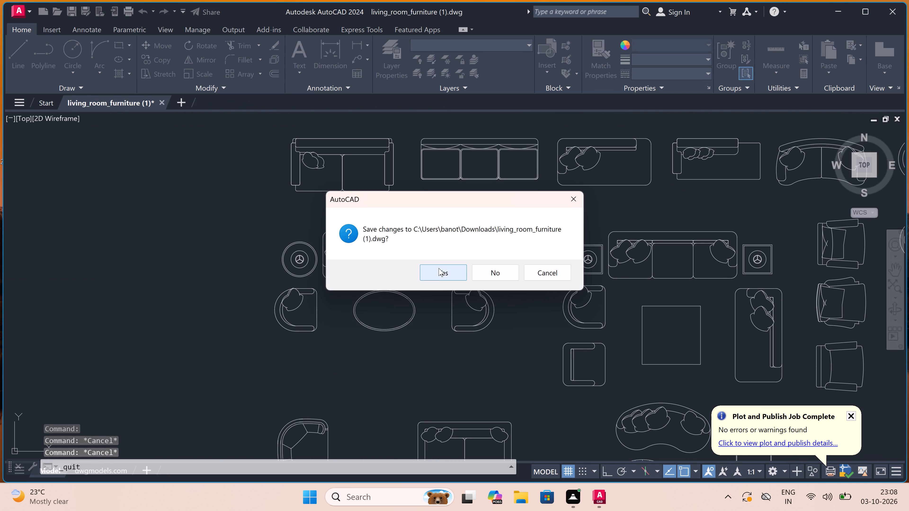
triple_click(439, 268)
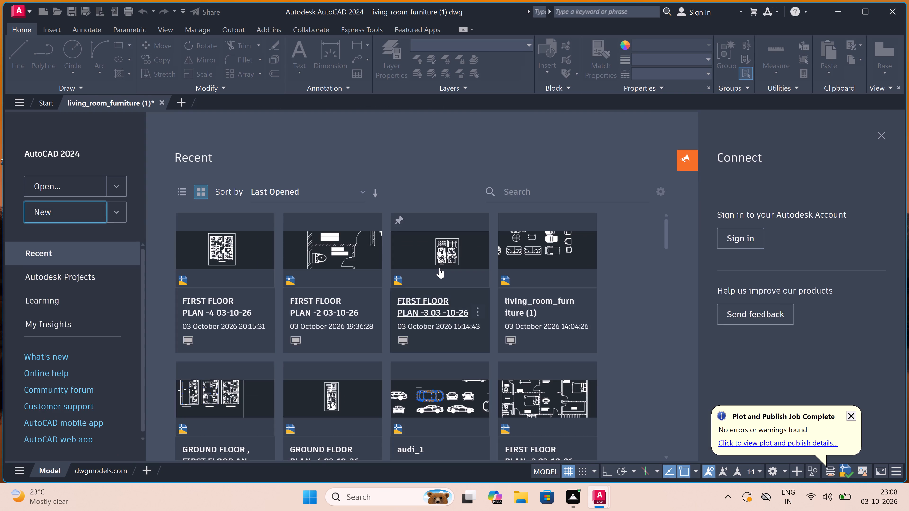